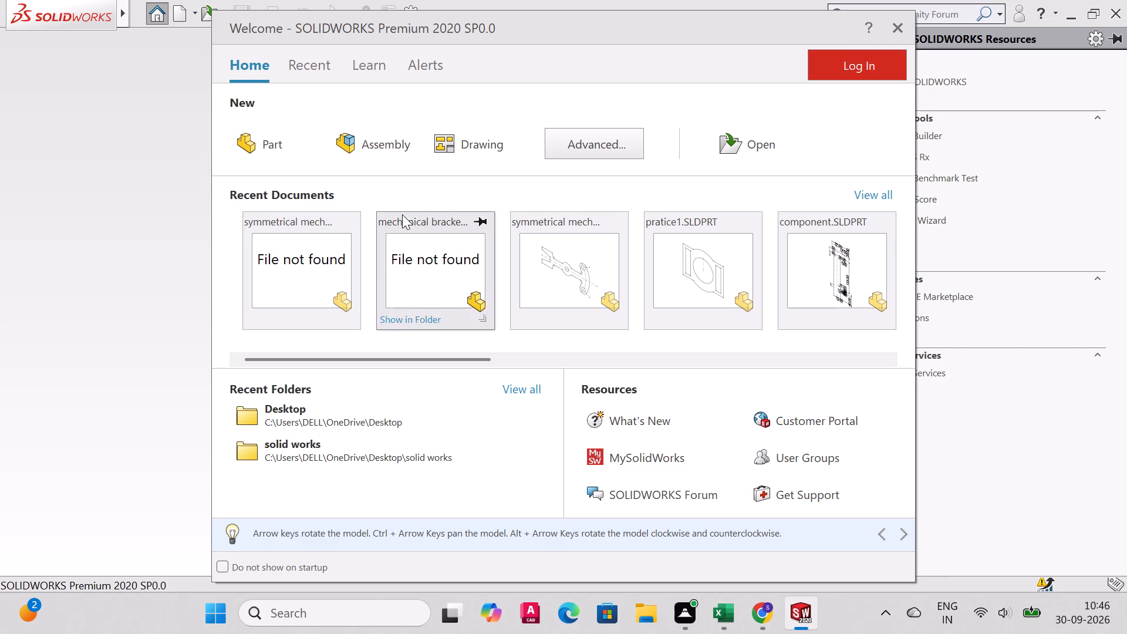
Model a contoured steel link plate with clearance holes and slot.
Create a new part document.
{"action": "left_click", "coordinate": [285, 152]}
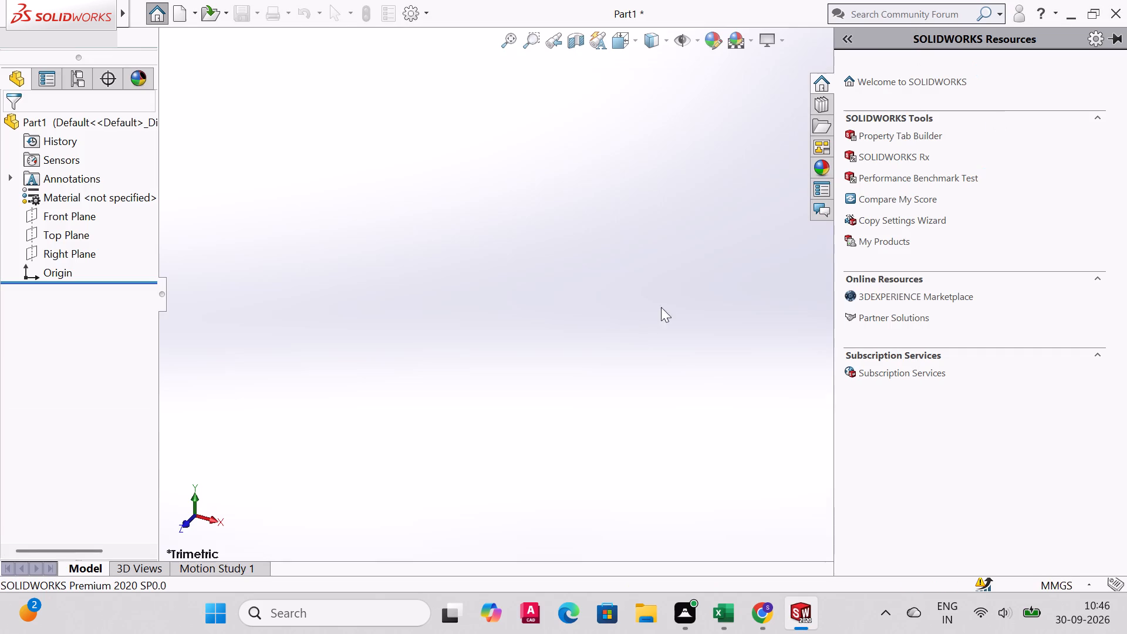
{"action": "left_click", "coordinate": [667, 297]}
{"action": "left_click", "coordinate": [689, 282]}
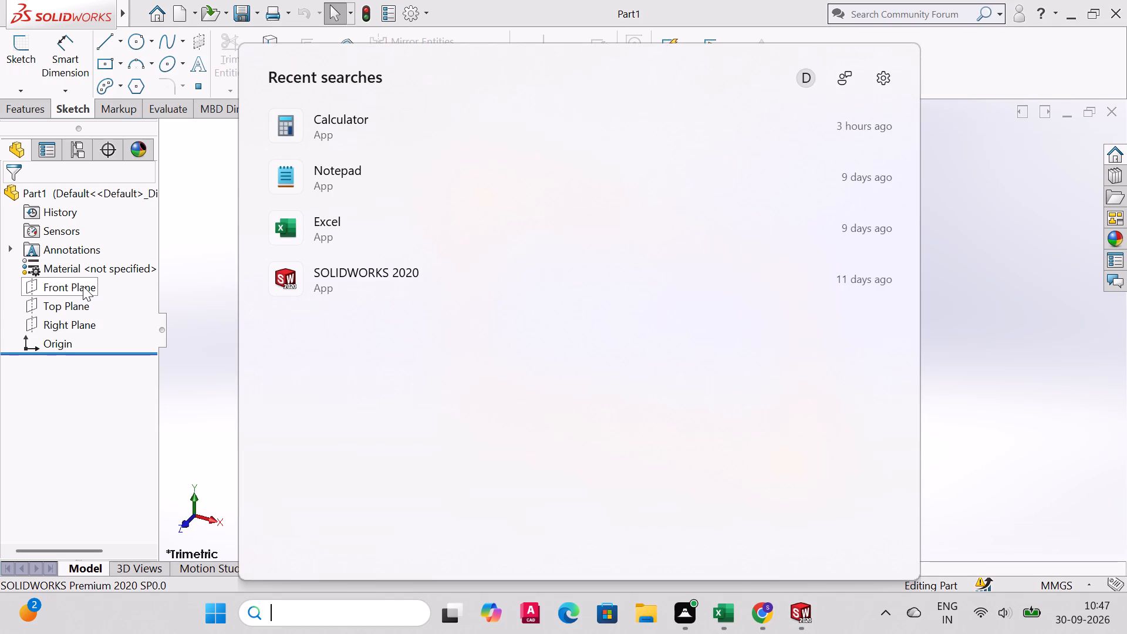
{"action": "left_click", "coordinate": [1021, 325]}
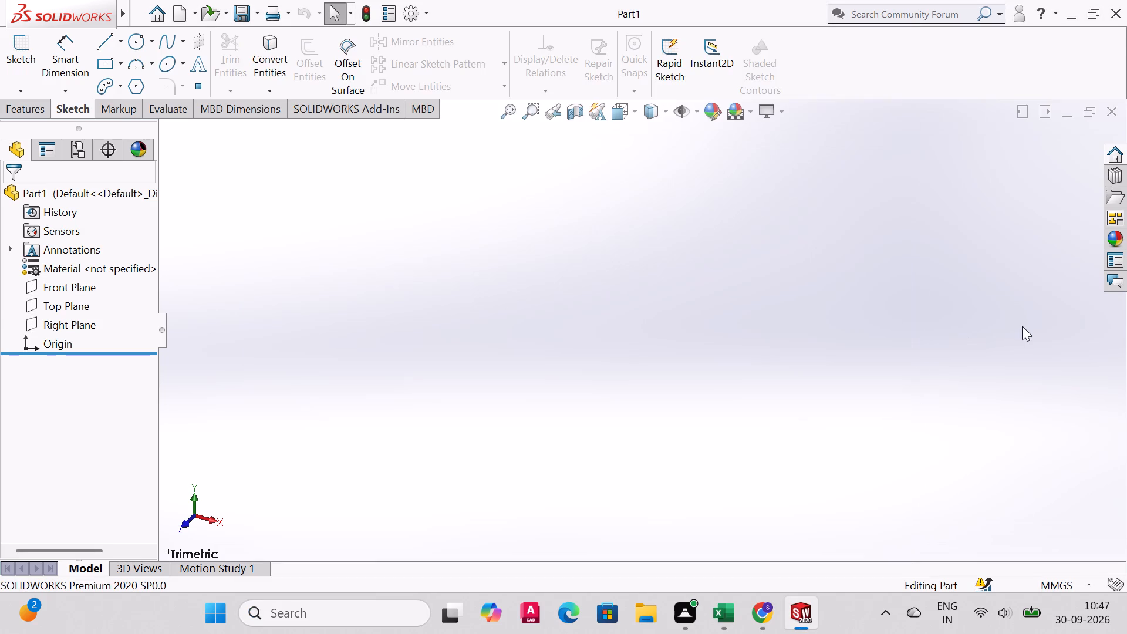
Start a sketch on the Front Plane.
{"action": "left_click", "coordinate": [67, 289]}
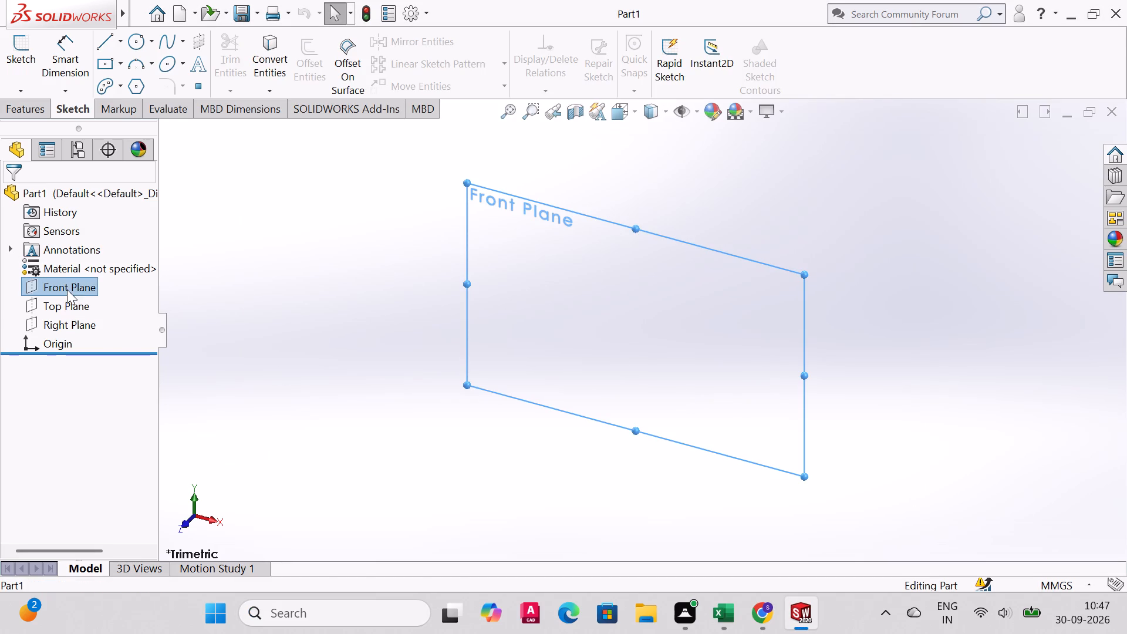
{"action": "left_click_drag", "start_coordinate": [70, 288], "coordinate": [74, 296]}
{"action": "left_click", "coordinate": [79, 265]}
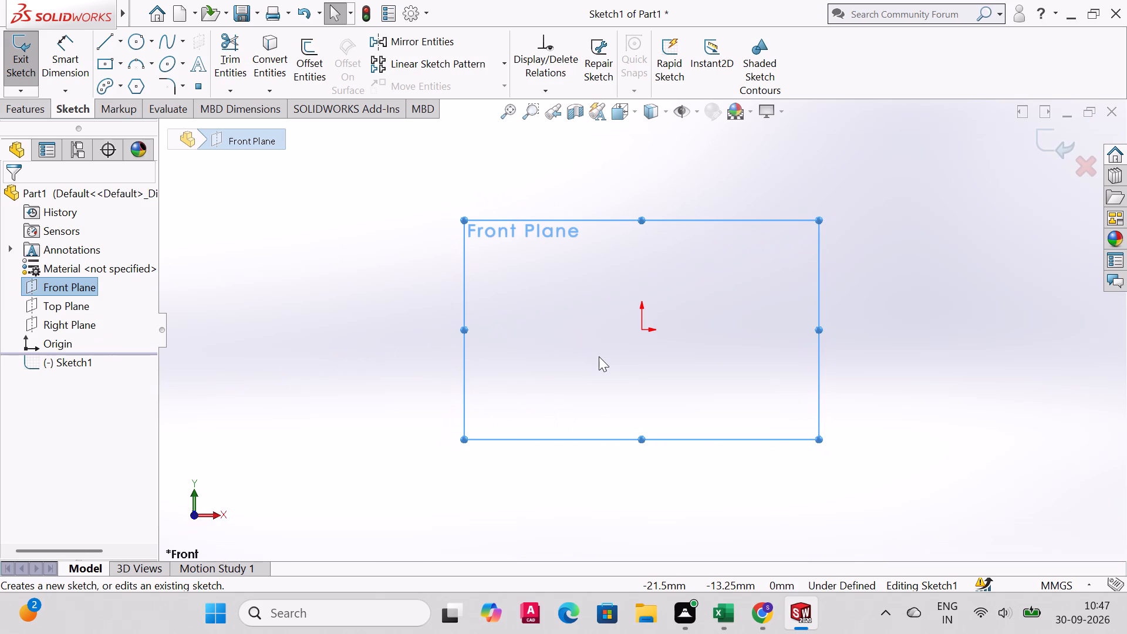
Sketch a horizontal line about 74.5 mm long from the origin in the positive X direction.
{"action": "left_click", "coordinate": [99, 34]}
{"action": "left_click", "coordinate": [643, 331]}
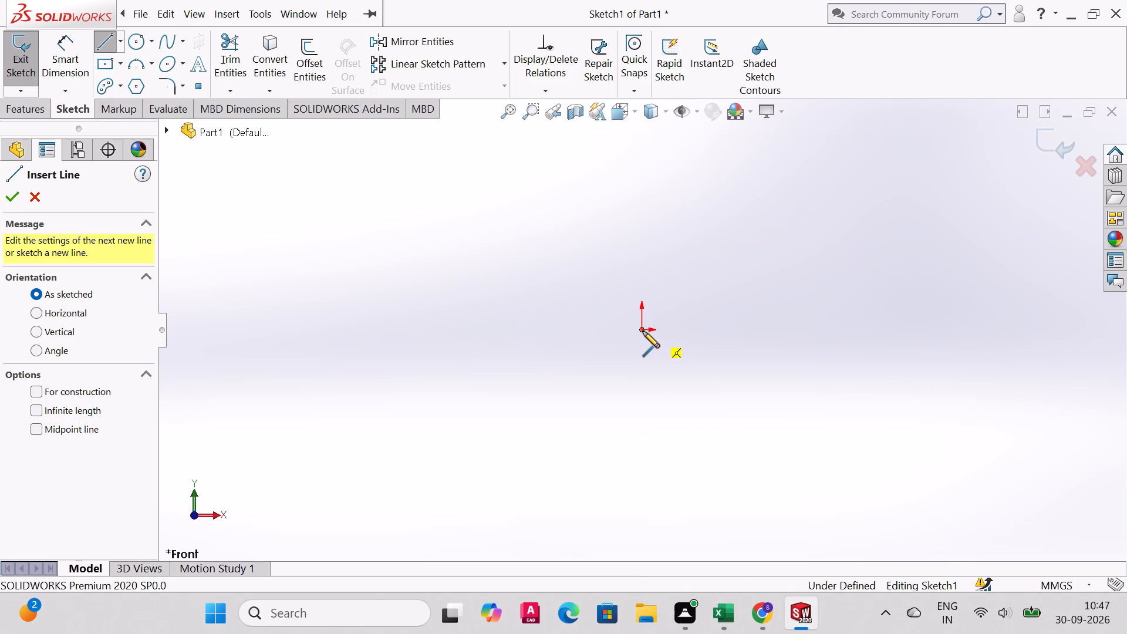
{"action": "left_click", "coordinate": [790, 333]}
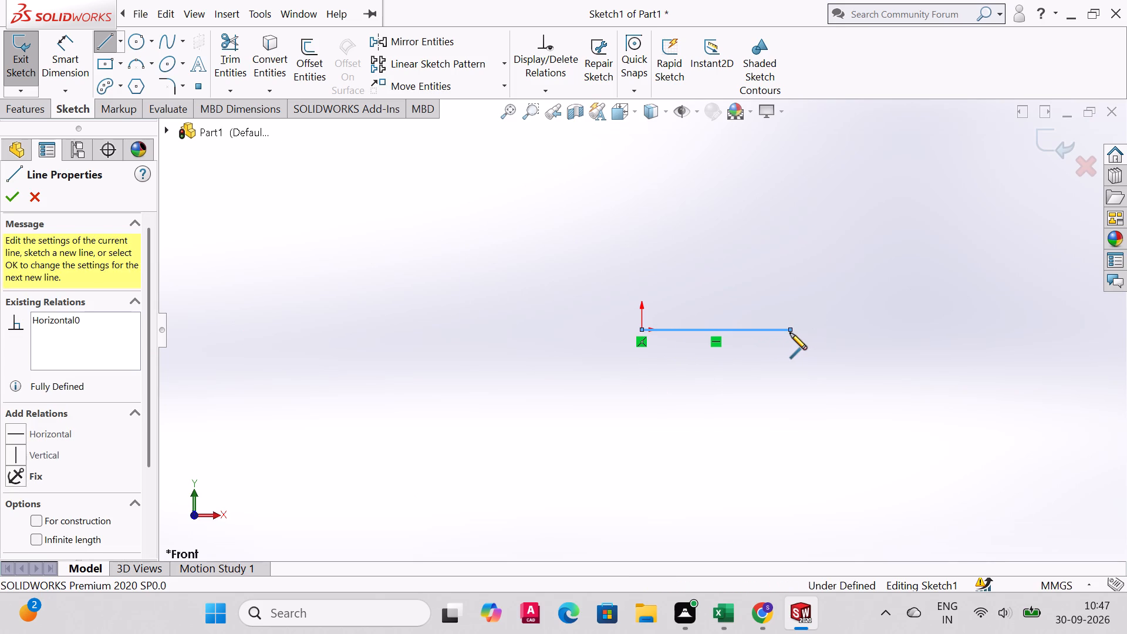
{"action": "right_click", "coordinate": [790, 333]}
{"action": "left_click", "coordinate": [808, 339]}
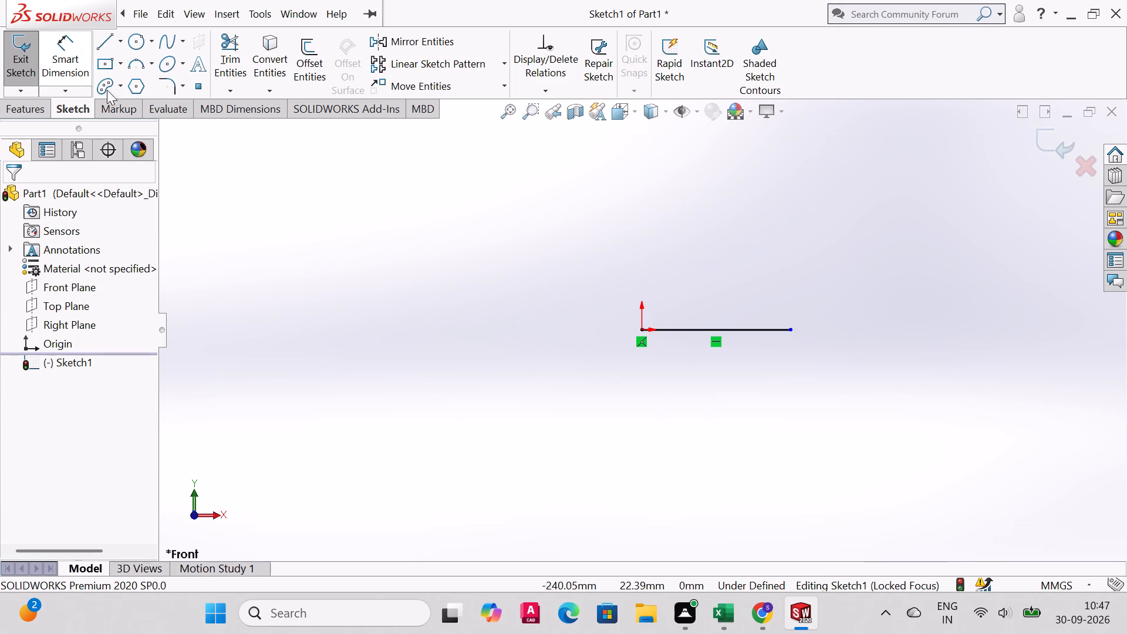
Dimension the horizontal line's length as 96 mm, with the dimension placed below the line.
{"action": "left_click", "coordinate": [66, 42]}
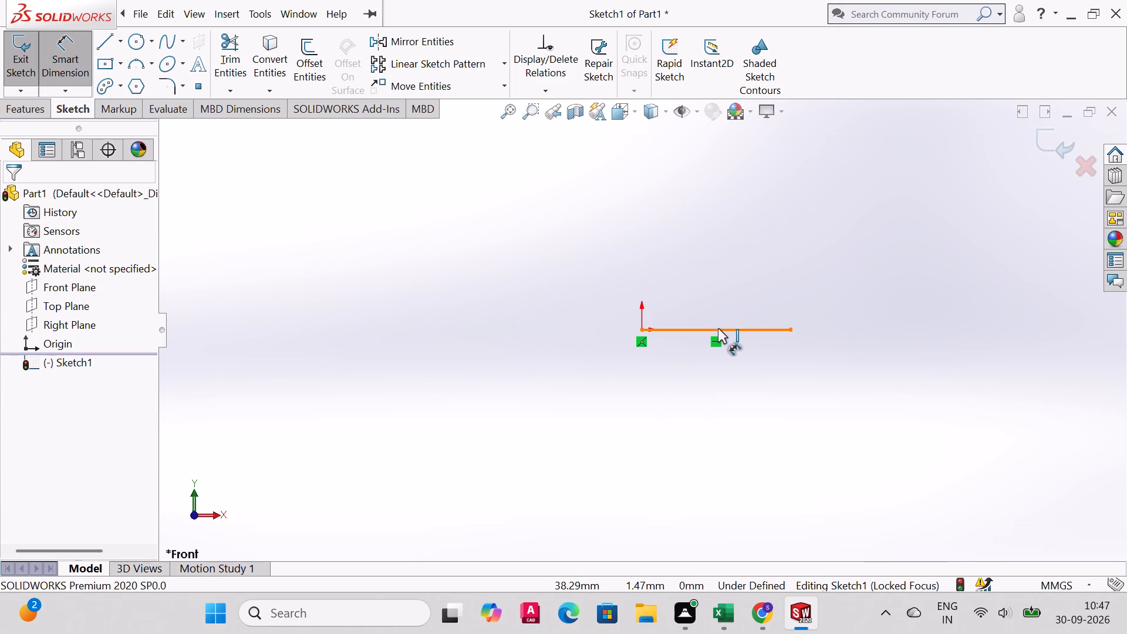
{"action": "left_click", "coordinate": [718, 328]}
{"action": "left_click", "coordinate": [694, 330]}
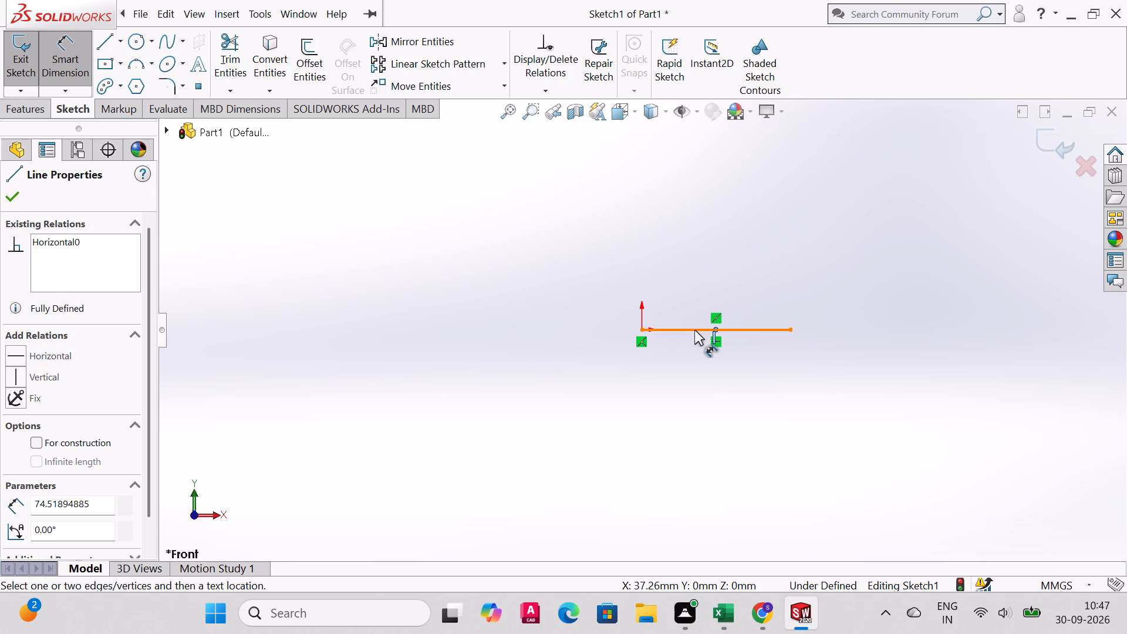
{"action": "left_click", "coordinate": [697, 331]}
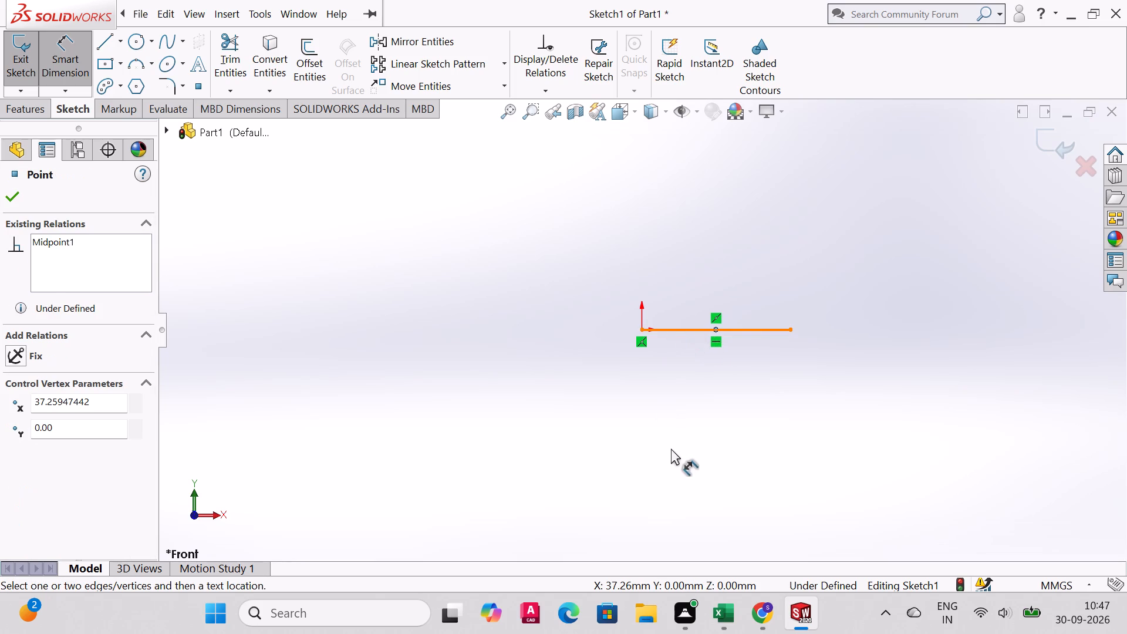
{"action": "left_click", "coordinate": [69, 65]}
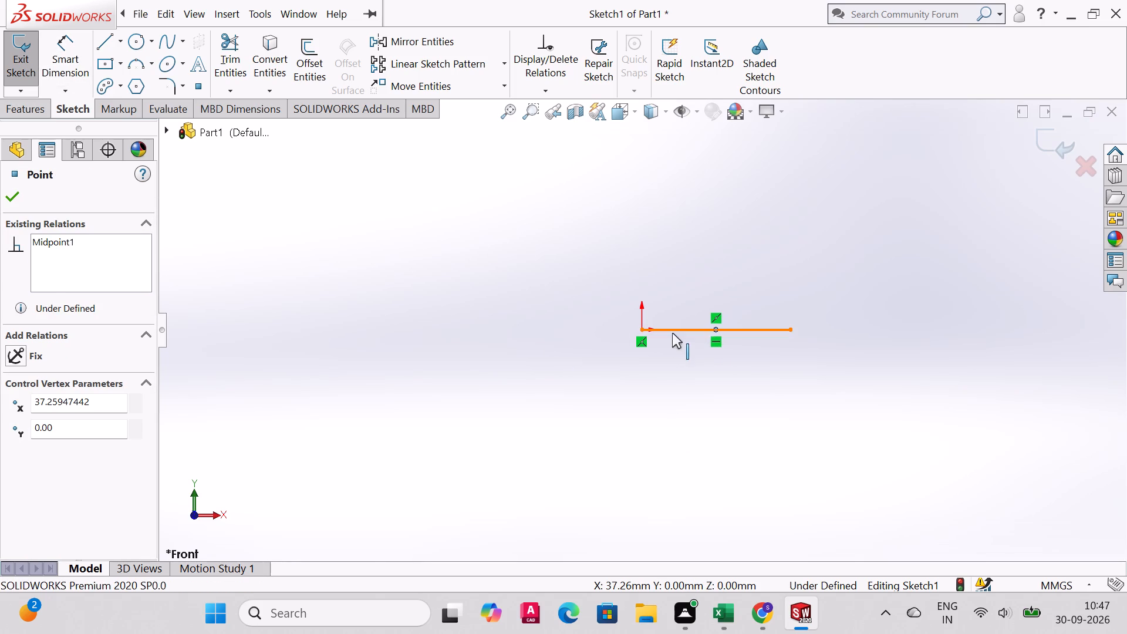
{"action": "left_click", "coordinate": [62, 56]}
{"action": "left_click", "coordinate": [690, 332]}
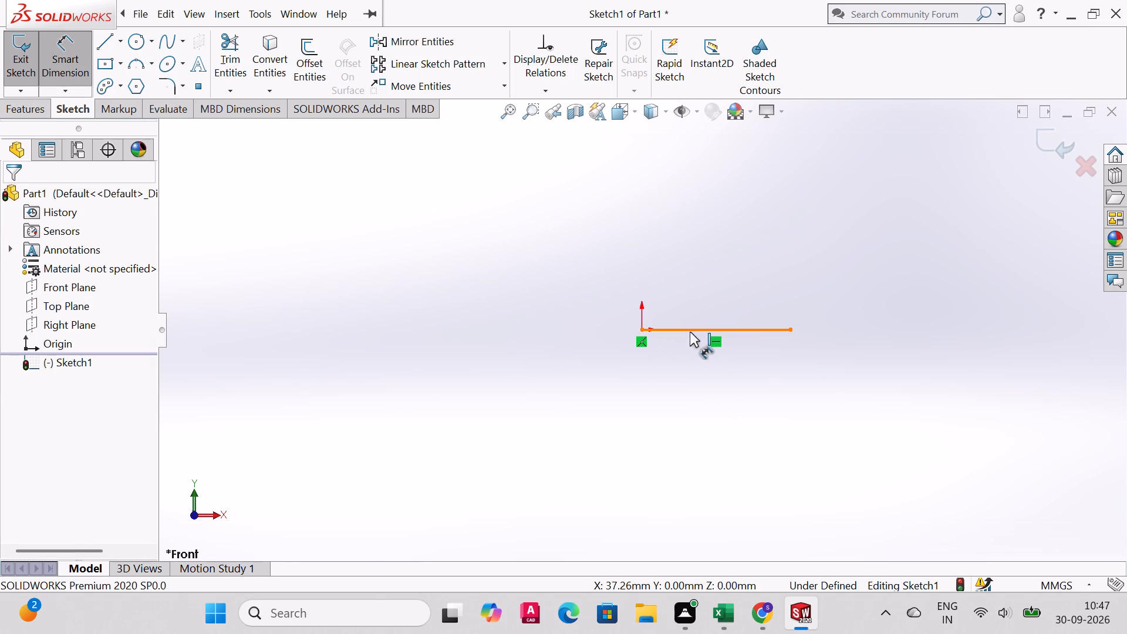
{"action": "left_click", "coordinate": [694, 415]}
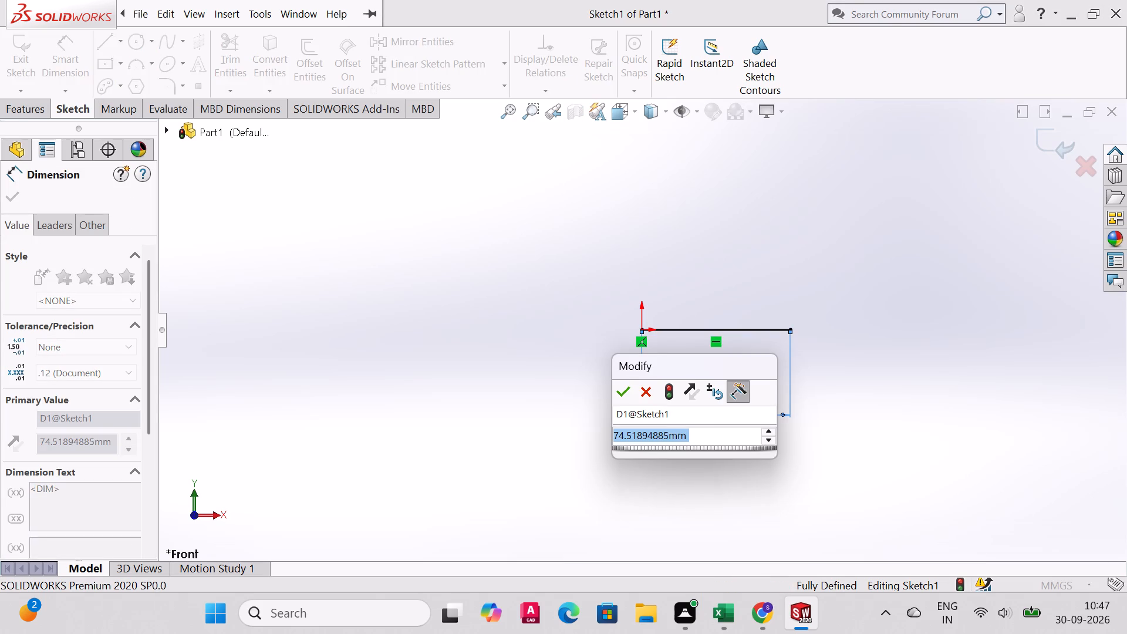
{"action": "type", "text": "96"}
{"action": "key", "text": "Return"}
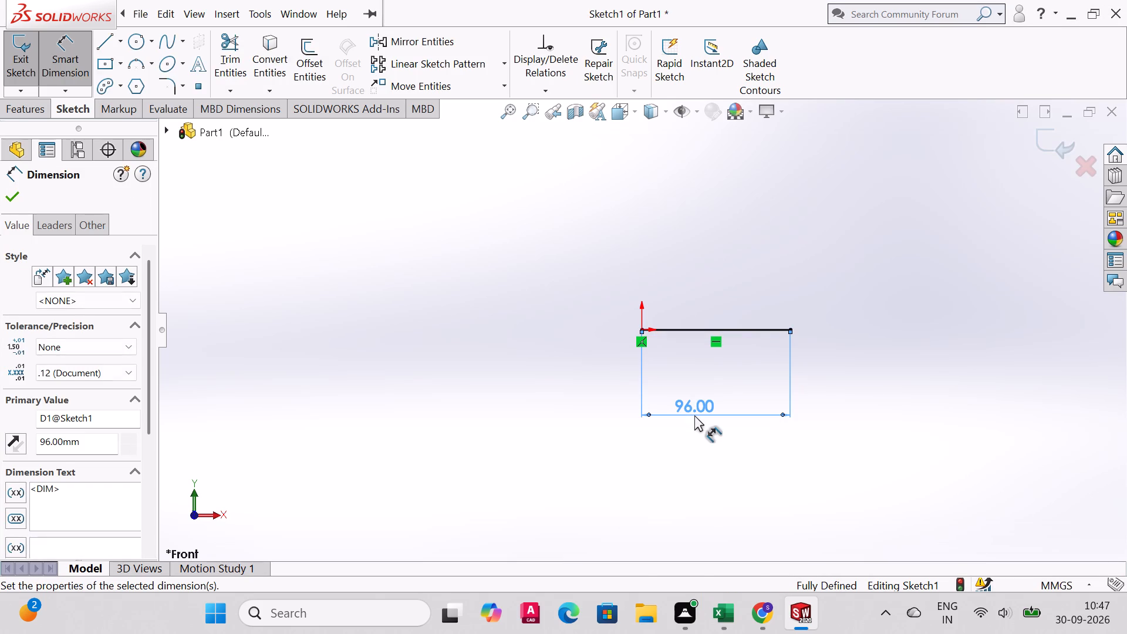
{"action": "left_click_drag", "start_coordinate": [686, 409], "coordinate": [717, 410]}
{"action": "left_click", "coordinate": [11, 196]}
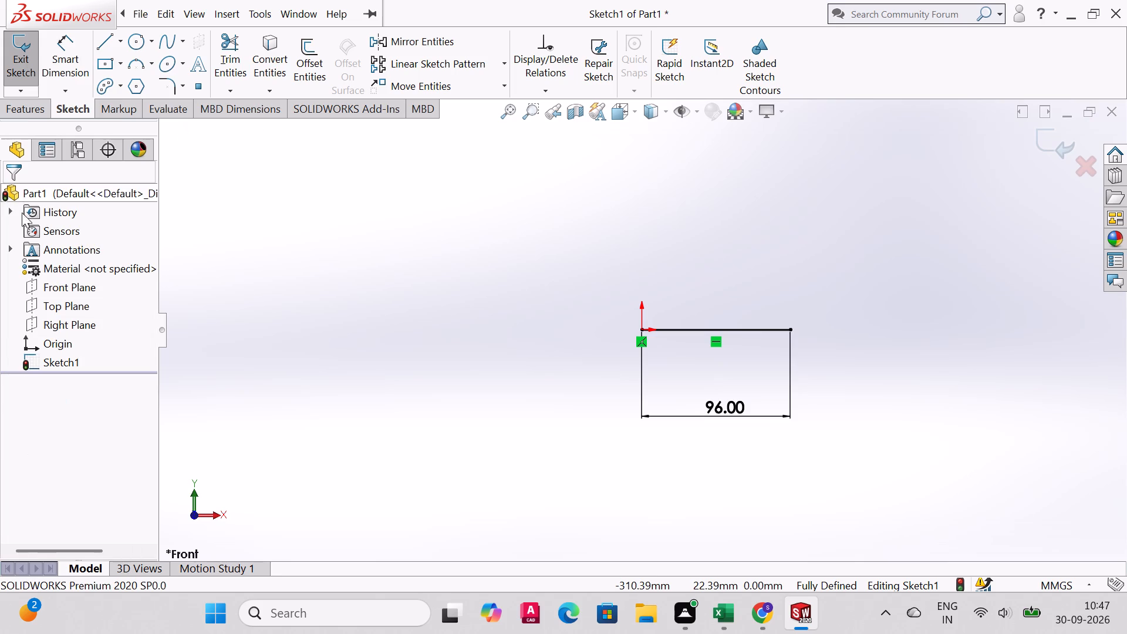
Draw a vertical centerline about 4.4 mm long upward from the 96 mm line's right end.
{"action": "scroll", "coordinate": [707, 283], "scroll_direction": "up", "scroll_amount": 7}
{"action": "scroll", "coordinate": [716, 279], "scroll_direction": "down", "scroll_amount": 13}
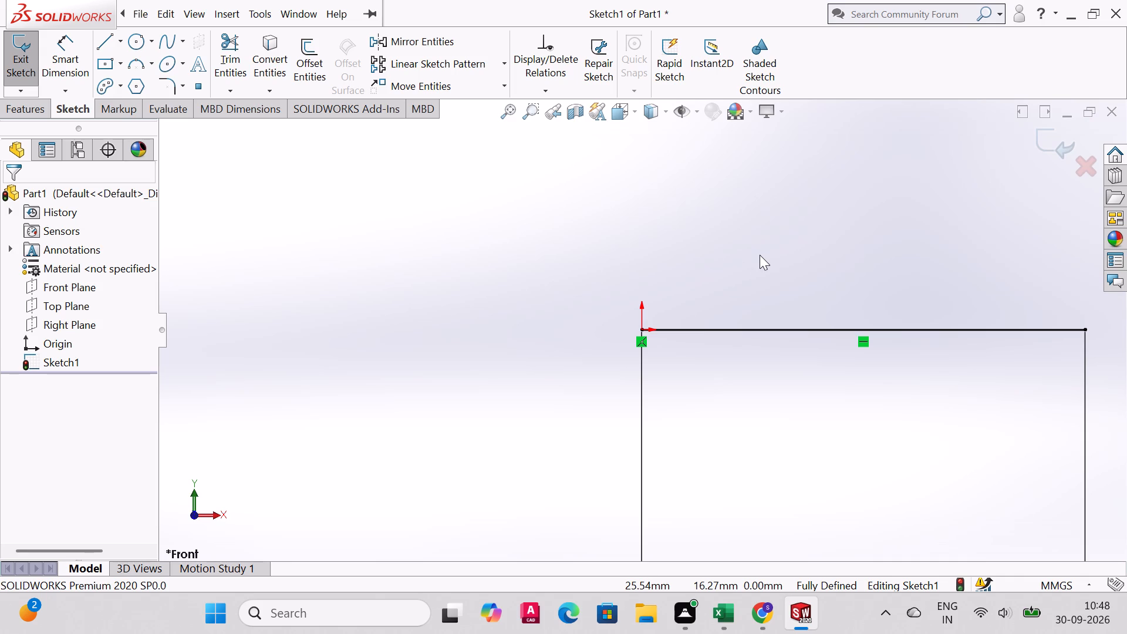
{"action": "left_click", "coordinate": [119, 46]}
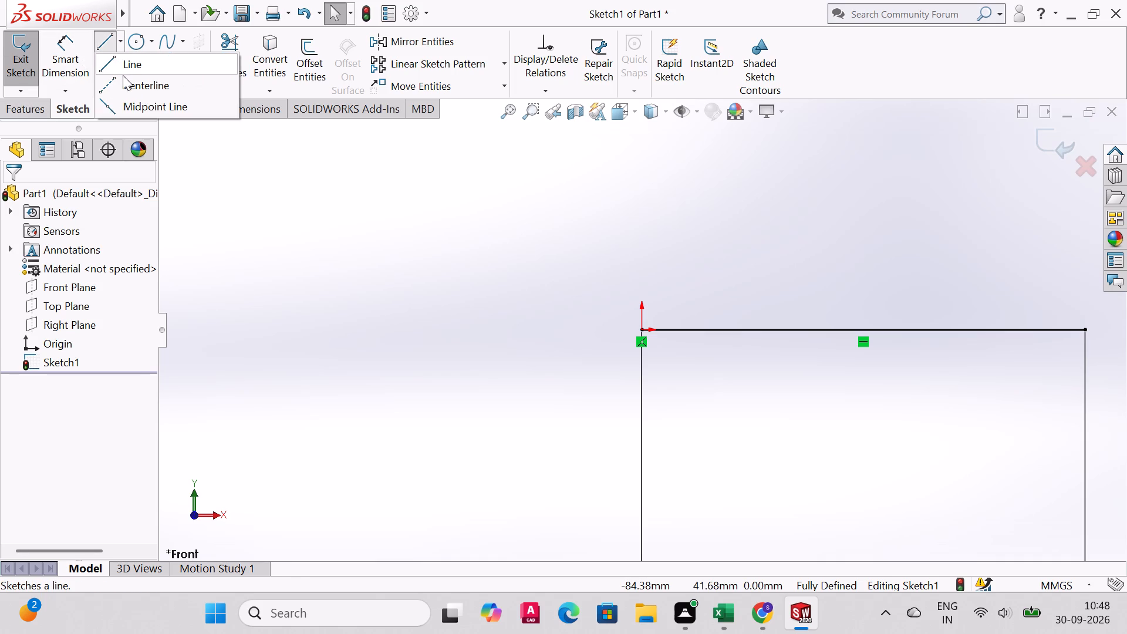
{"action": "left_click", "coordinate": [123, 80]}
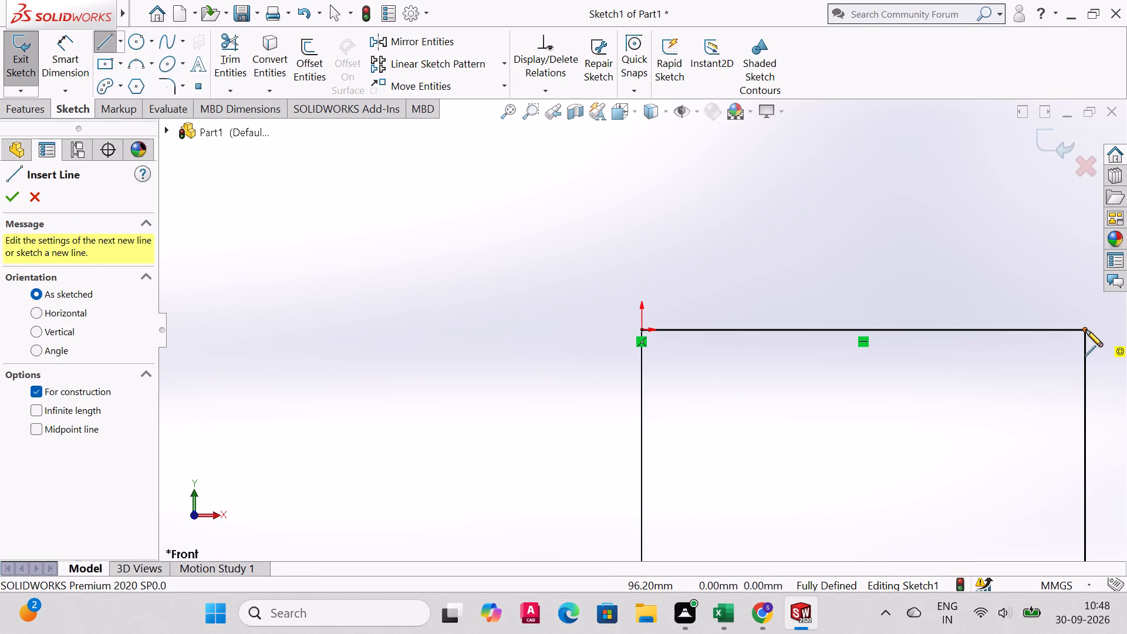
{"action": "left_click", "coordinate": [1086, 330]}
{"action": "left_click", "coordinate": [1086, 309]}
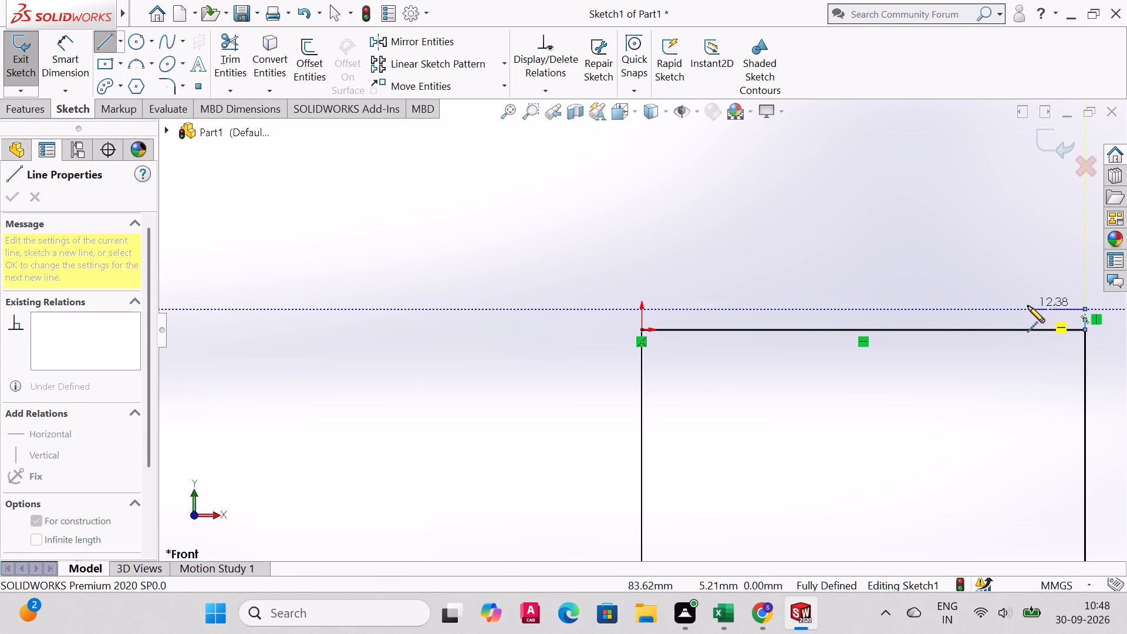
{"action": "left_click", "coordinate": [923, 302]}
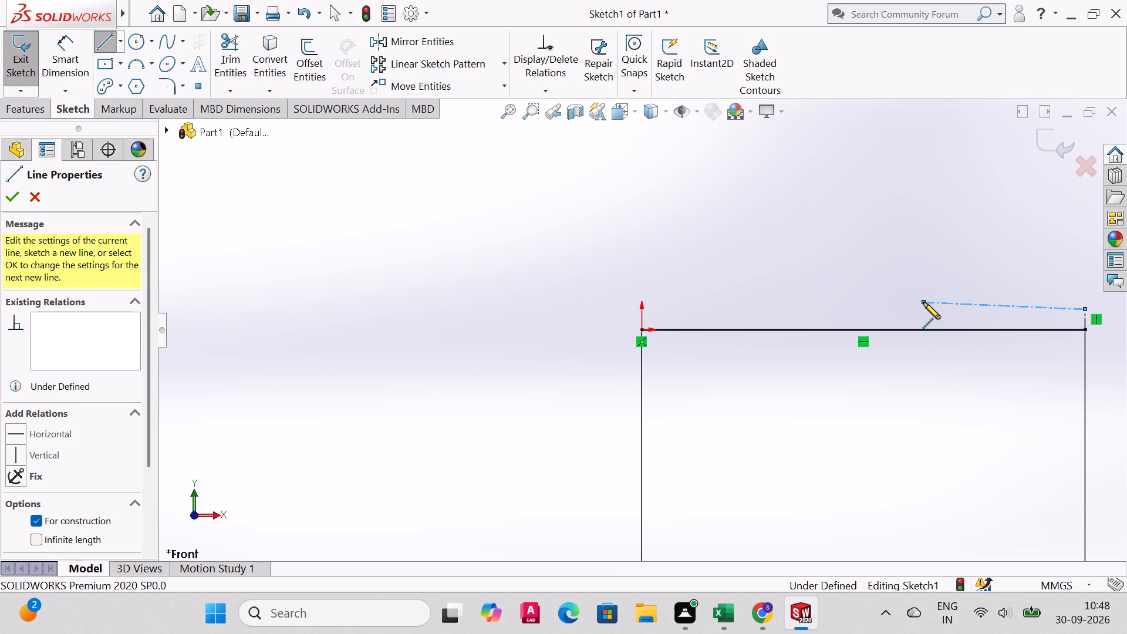
{"action": "key", "text": "ctrl+z"}
{"action": "key", "text": "Escape"}
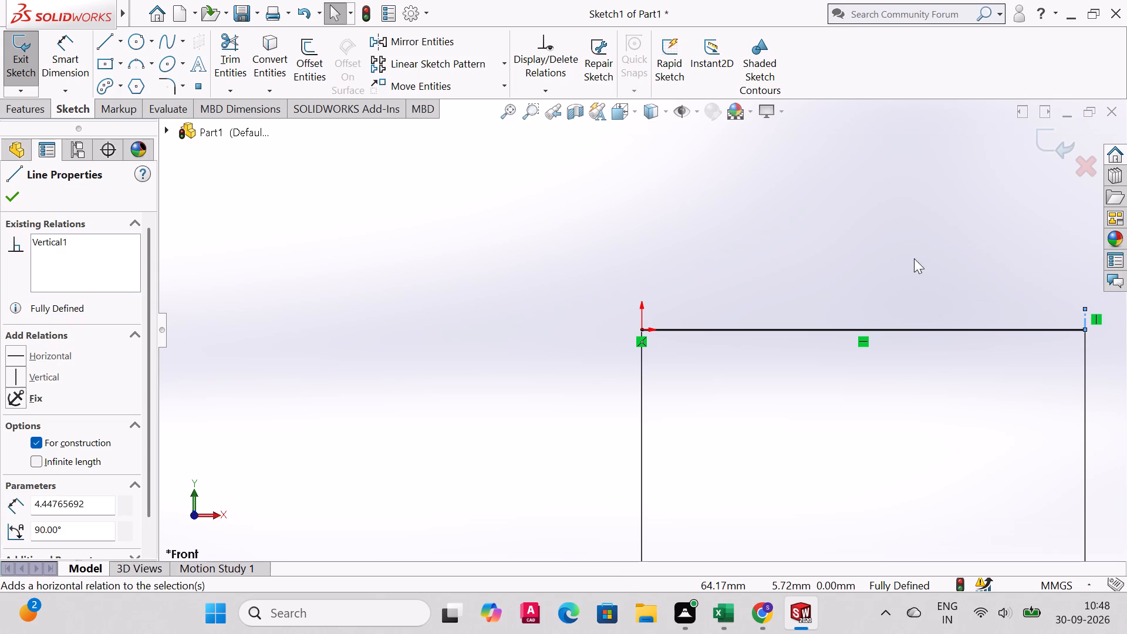
Draw a horizontal centerline about 33 mm long from the short vertical centerline's top end, back toward the origin side.
{"action": "right_click", "coordinate": [886, 248]}
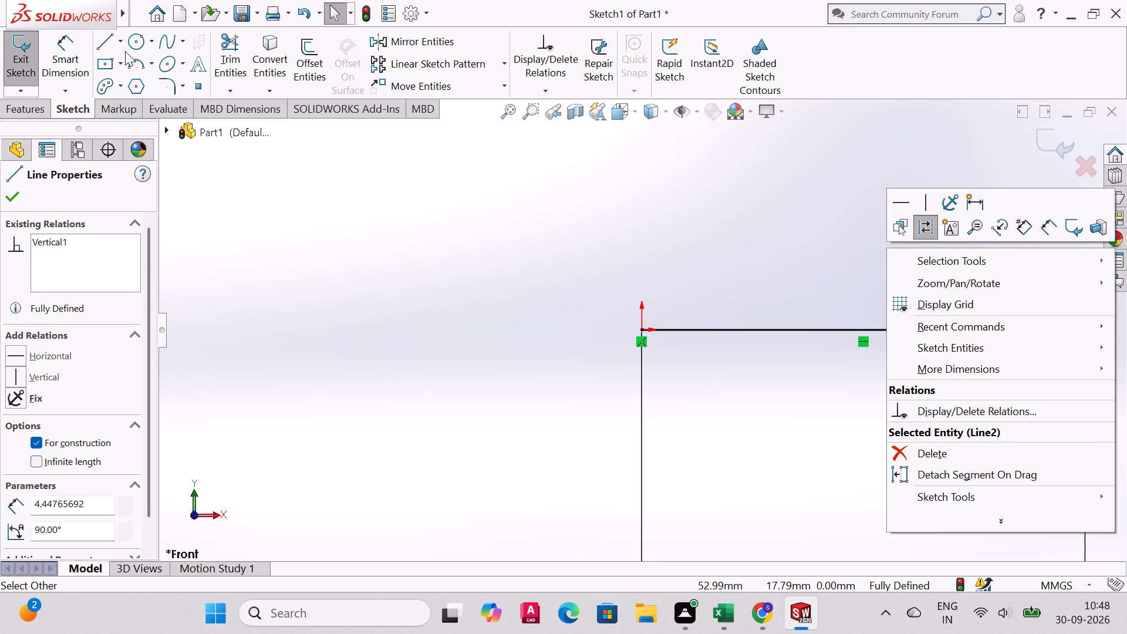
{"action": "left_click", "coordinate": [112, 46]}
{"action": "left_click", "coordinate": [121, 45]}
{"action": "left_click", "coordinate": [114, 70]}
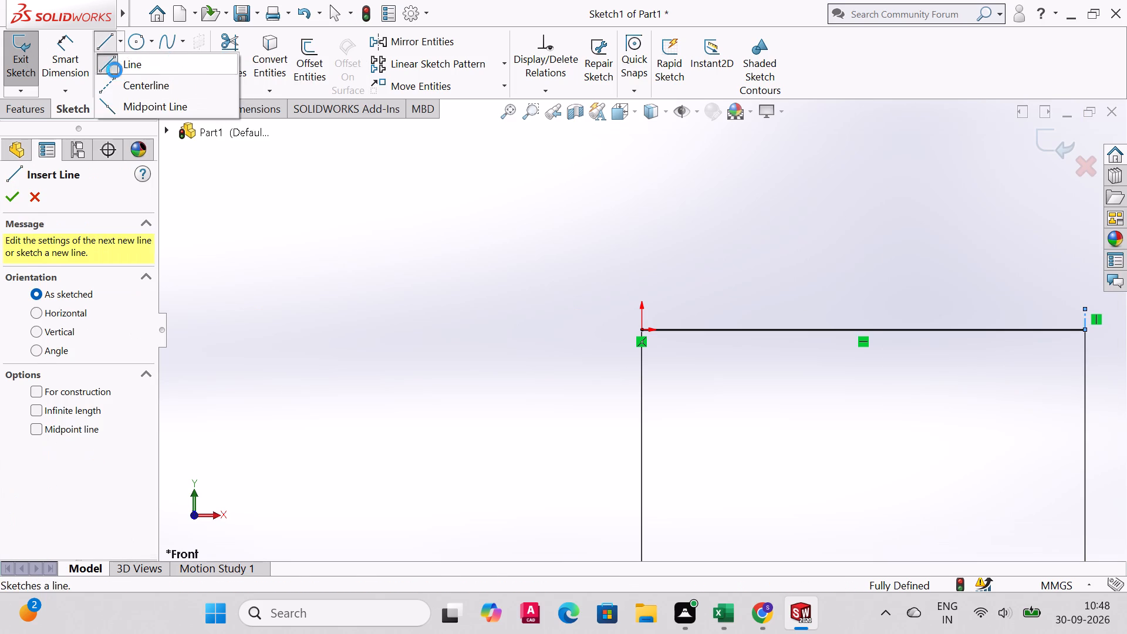
{"action": "left_click", "coordinate": [1084, 308]}
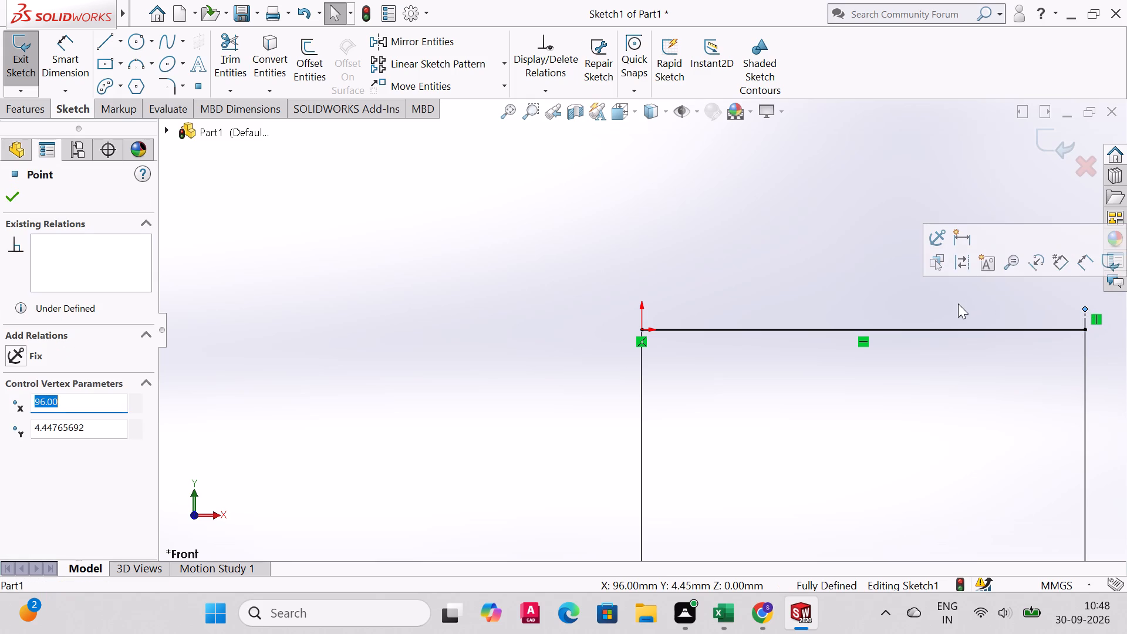
{"action": "left_click", "coordinate": [103, 50]}
{"action": "left_click", "coordinate": [123, 42]}
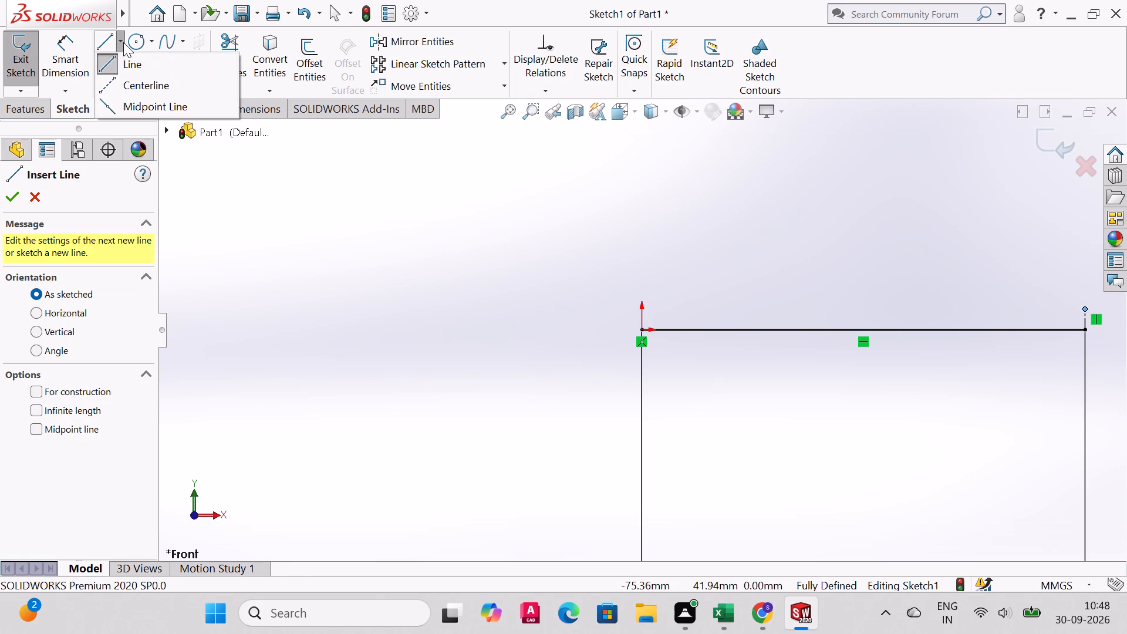
{"action": "left_click", "coordinate": [129, 79]}
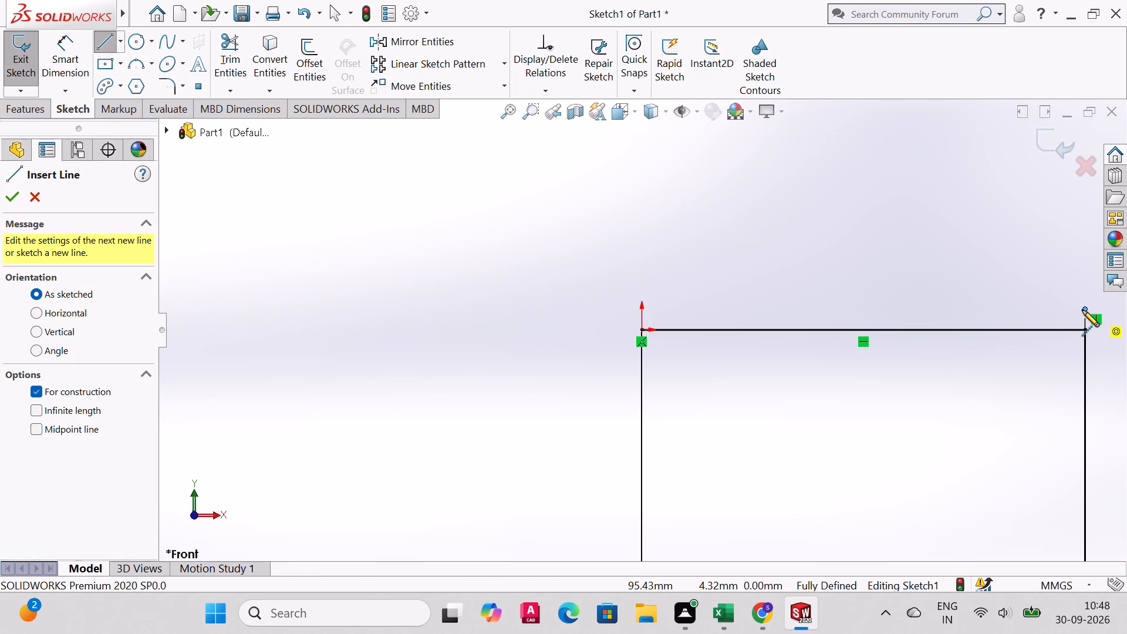
{"action": "left_click", "coordinate": [1085, 308]}
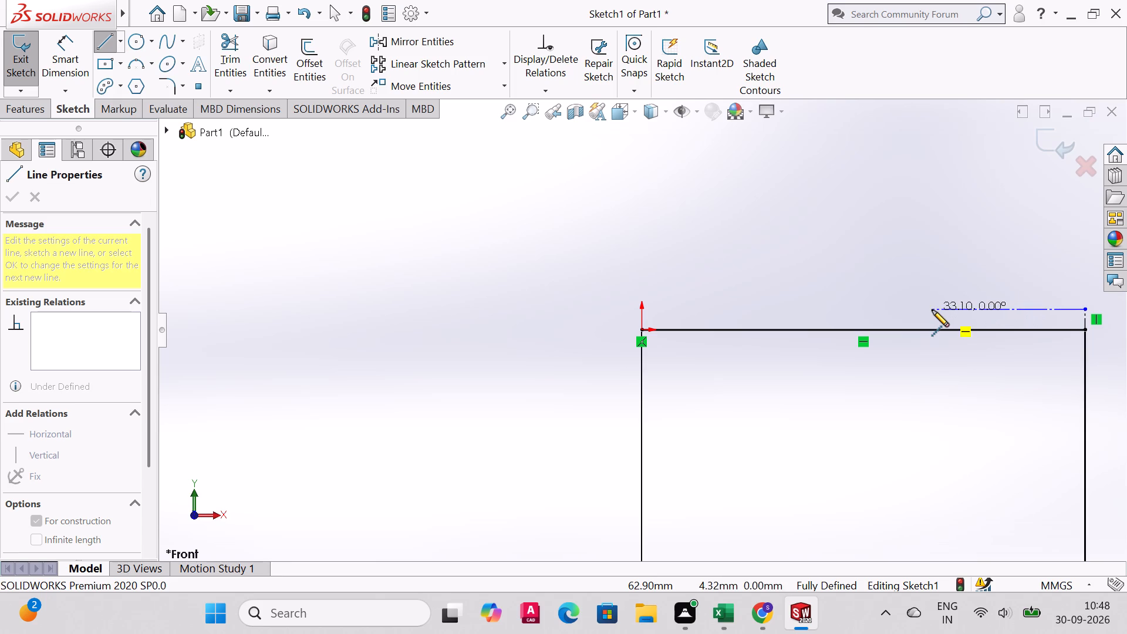
{"action": "left_click", "coordinate": [932, 310]}
{"action": "right_click", "coordinate": [932, 310]}
{"action": "left_click", "coordinate": [967, 322]}
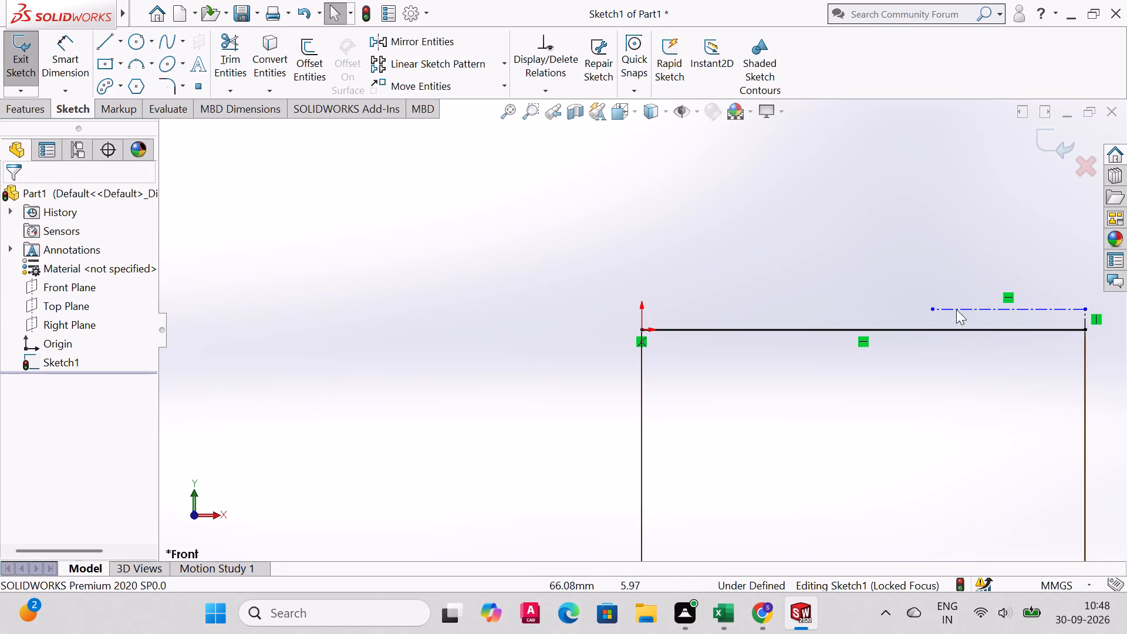
Dimension the horizontal centerline's length as 38 mm, with the dimension placed below the 96 mm line.
{"action": "left_click", "coordinate": [74, 50]}
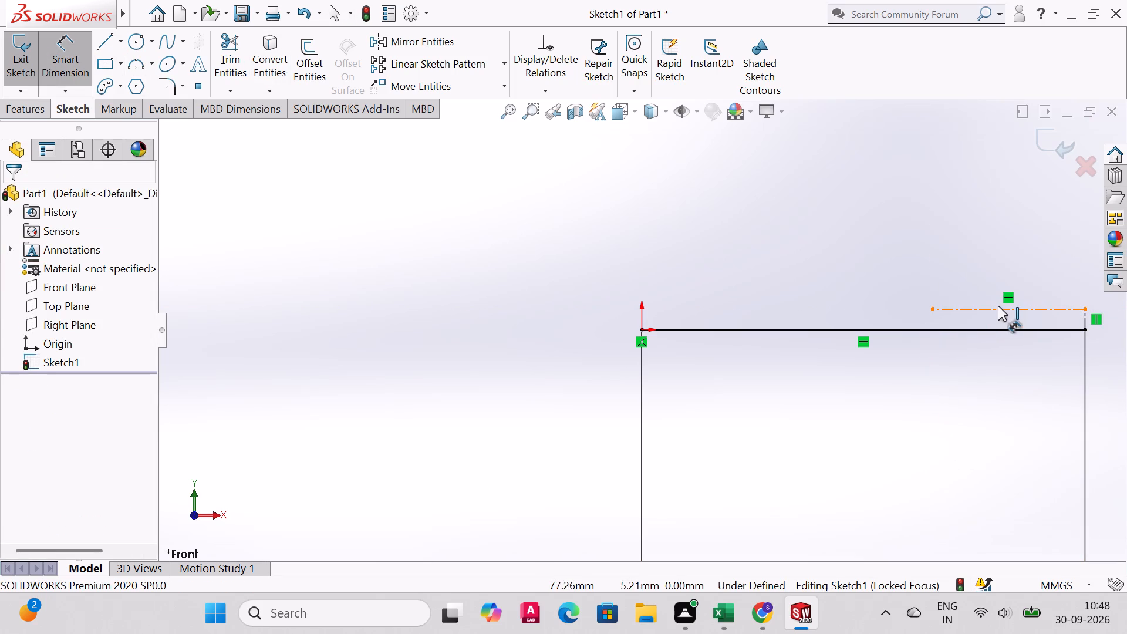
{"action": "left_click", "coordinate": [991, 309]}
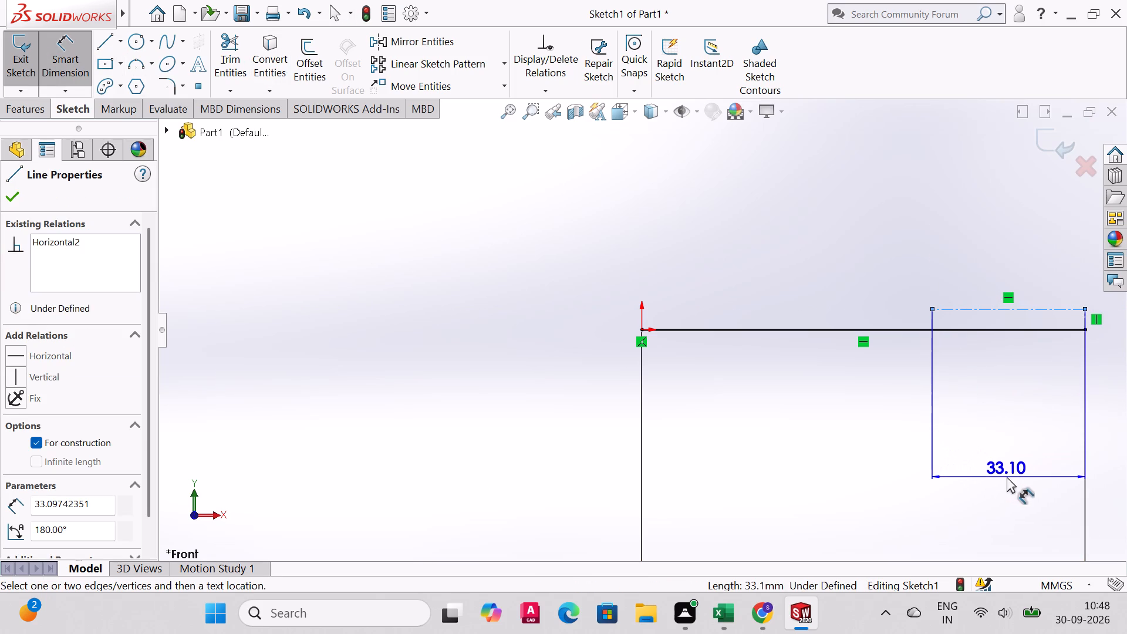
{"action": "left_click", "coordinate": [1024, 484]}
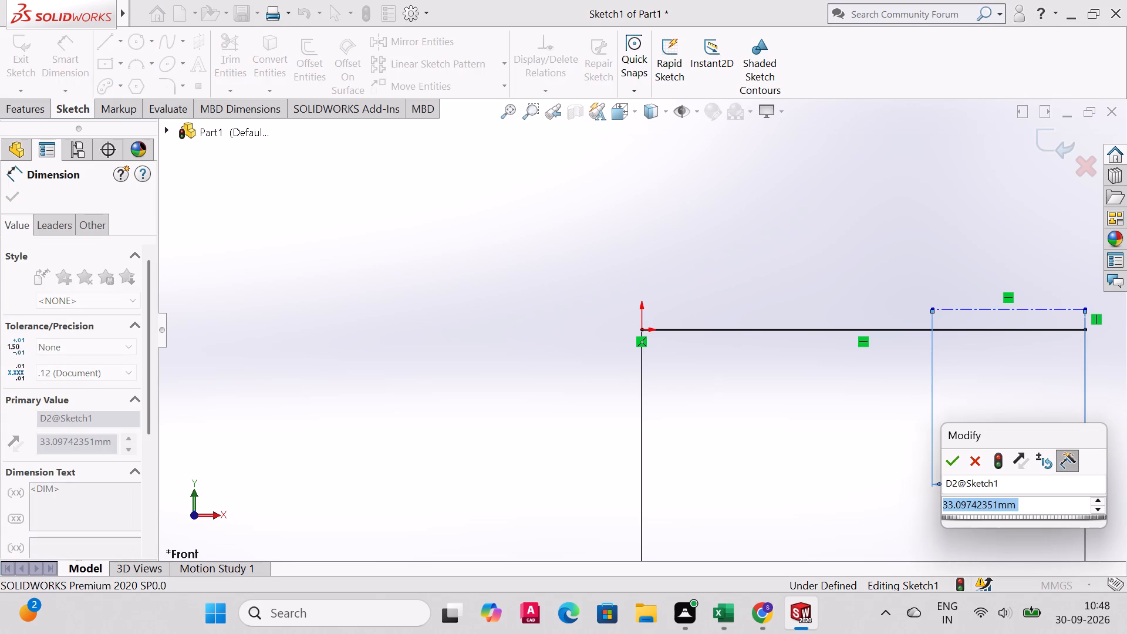
{"action": "type", "text": "38"}
{"action": "key", "text": "Return"}
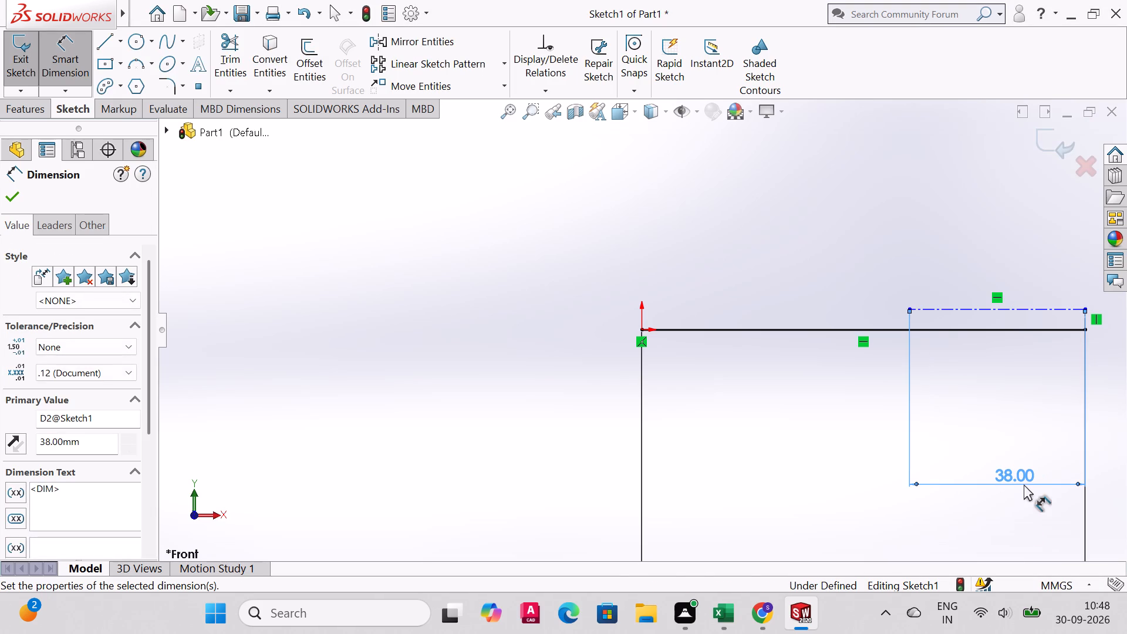
{"action": "left_click", "coordinate": [10, 208]}
{"action": "left_click", "coordinate": [9, 205]}
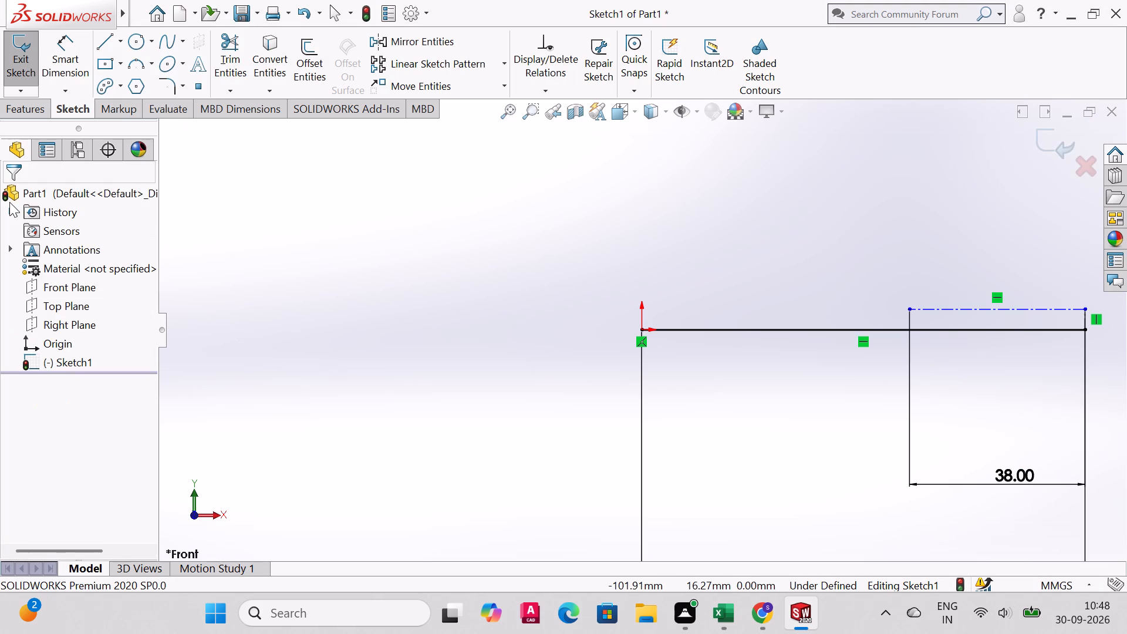
Draw a second horizontal centerline about 38 mm long from the 38 mm centerline's free end toward the origin side.
{"action": "left_click", "coordinate": [117, 41]}
{"action": "left_click", "coordinate": [120, 84]}
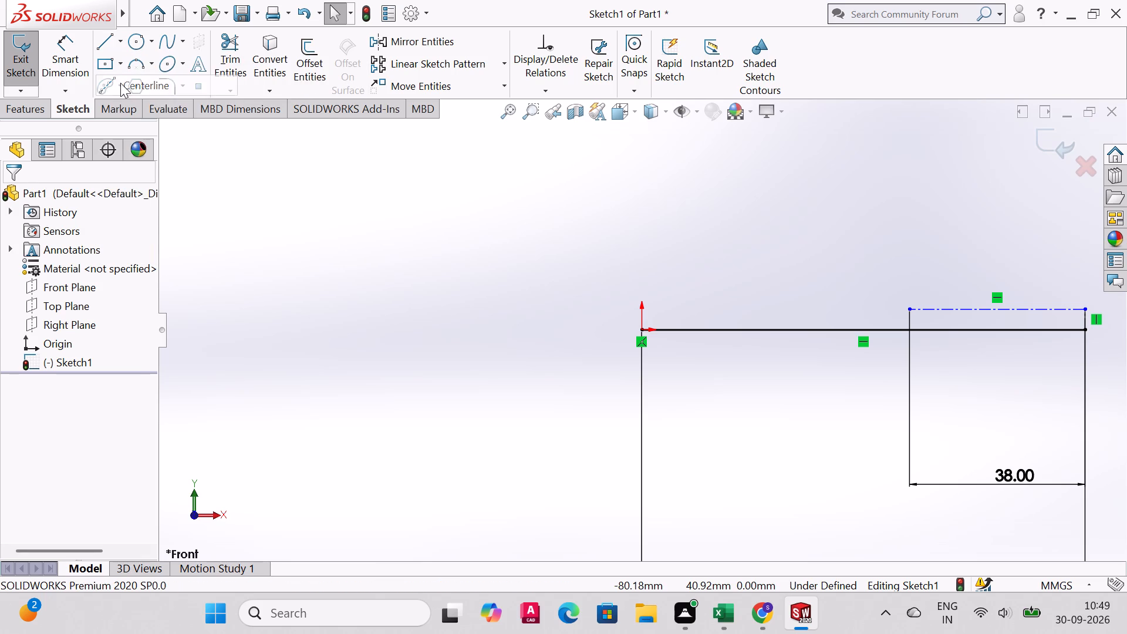
{"action": "left_click", "coordinate": [909, 309]}
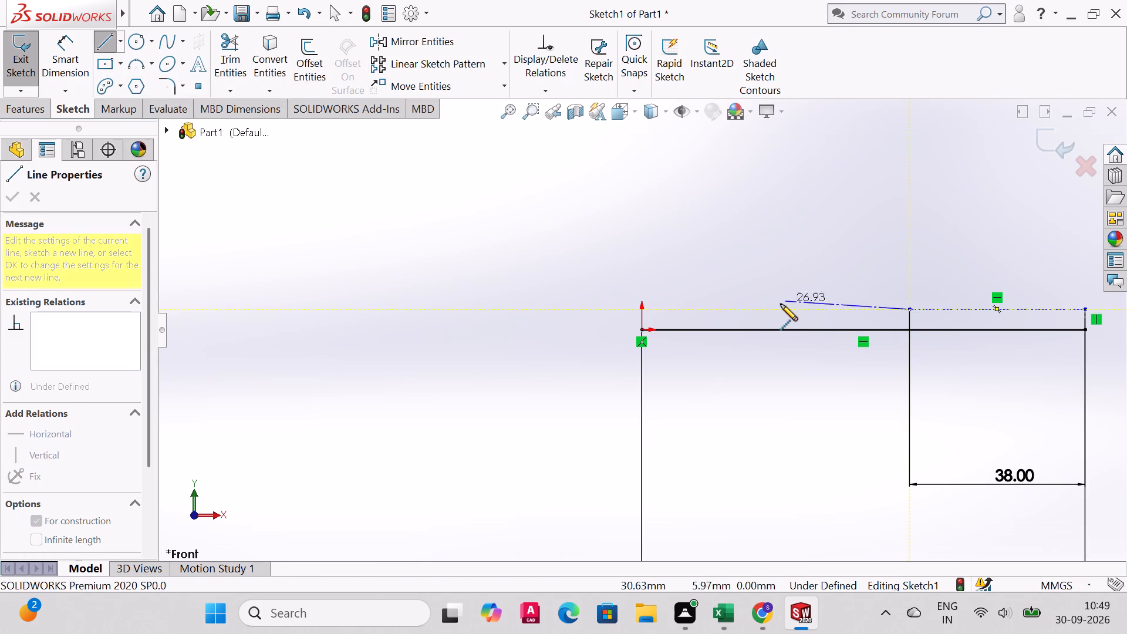
{"action": "left_click", "coordinate": [732, 309]}
{"action": "right_click", "coordinate": [730, 308]}
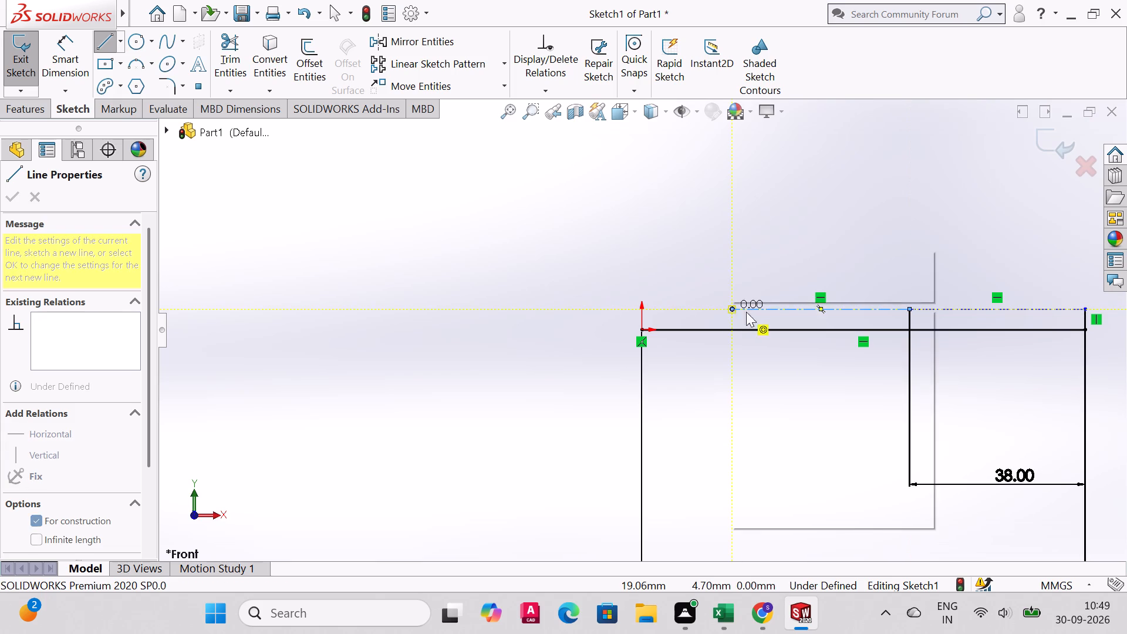
{"action": "left_click", "coordinate": [762, 321]}
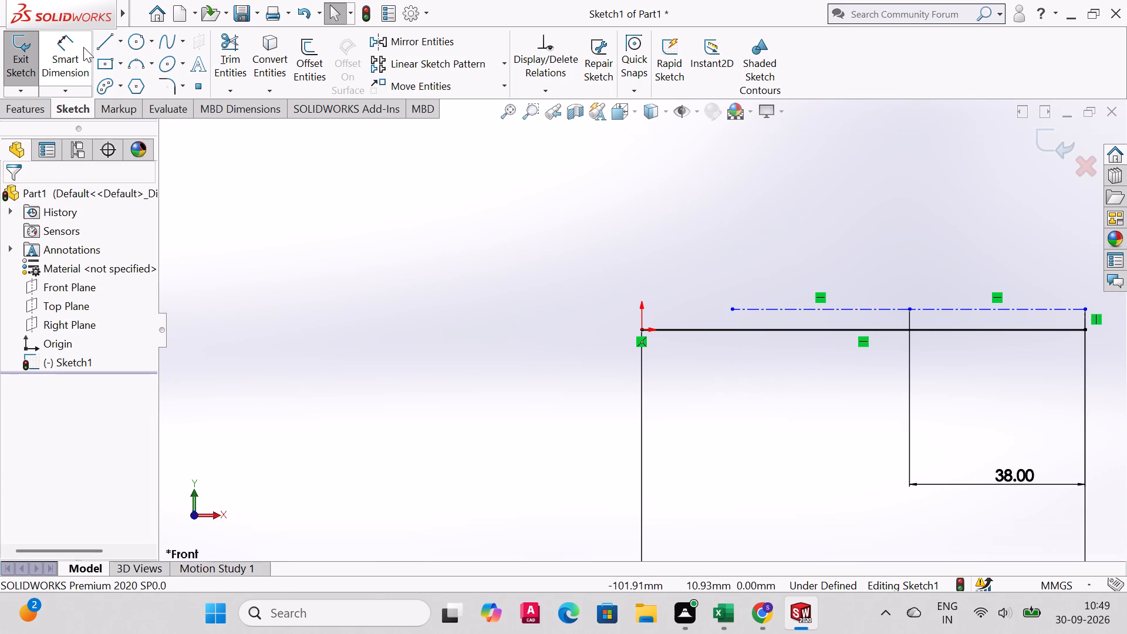
Dimension the second horizontal centerline's length as 38 mm, with the dimension in line with the existing 38 mm one.
{"action": "left_click", "coordinate": [75, 48]}
{"action": "left_click", "coordinate": [801, 309]}
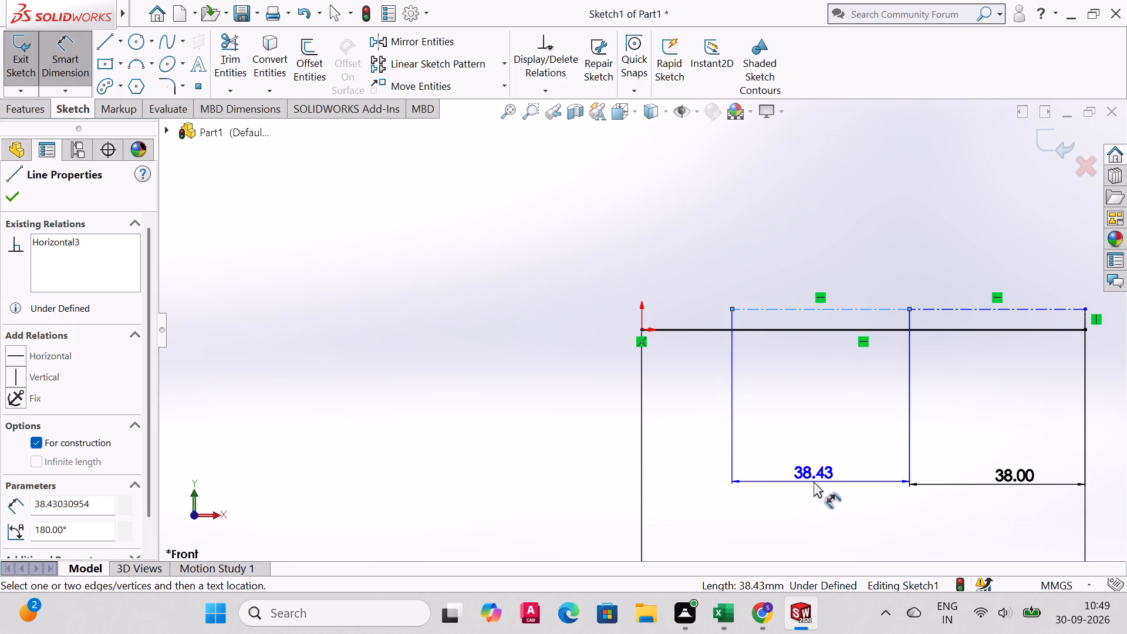
{"action": "left_click", "coordinate": [812, 484]}
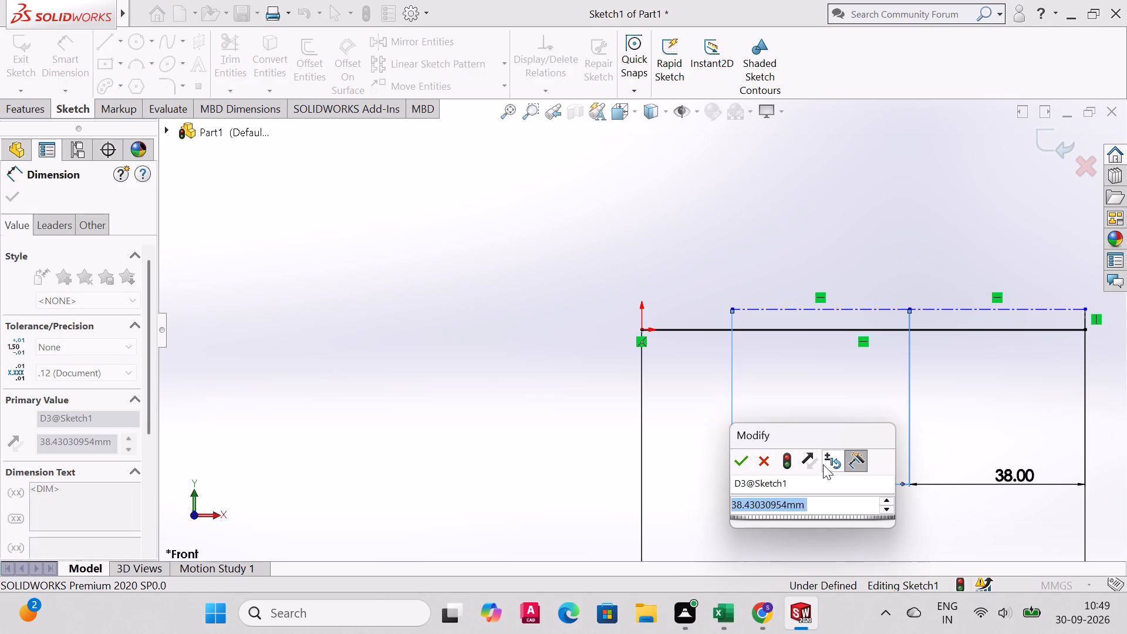
{"action": "type", "text": "38"}
{"action": "key", "text": "Return"}
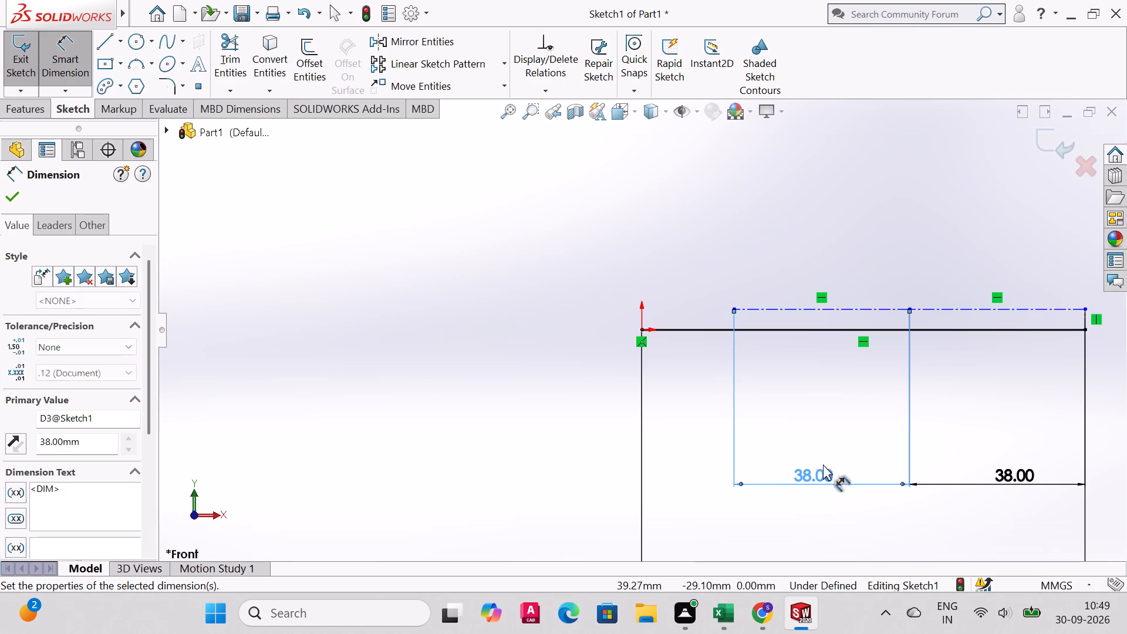
{"action": "left_click", "coordinate": [12, 203]}
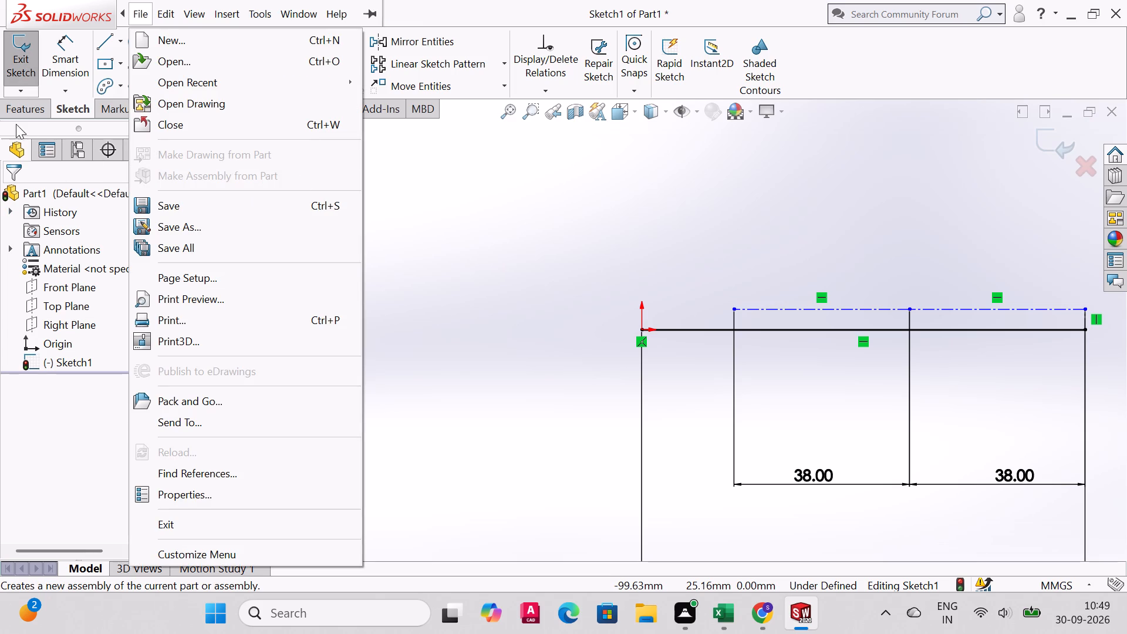
Draw a circle about 59 mm in diameter, centered about 87 mm above the base line, over the second centerline's free end.
{"action": "left_click", "coordinate": [119, 42]}
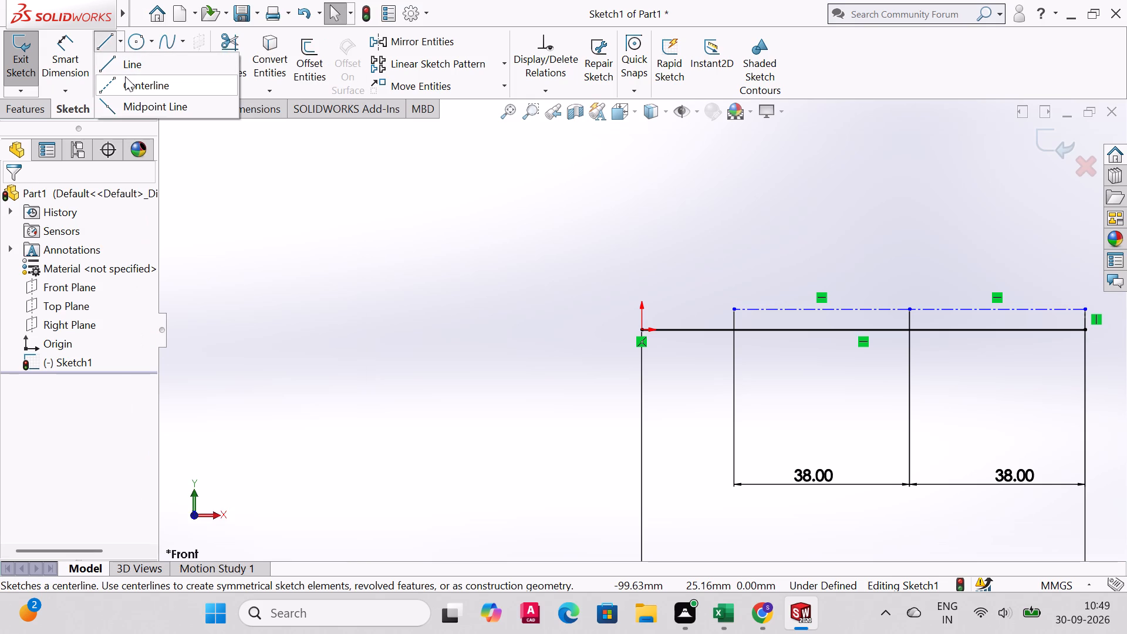
{"action": "left_click", "coordinate": [141, 36]}
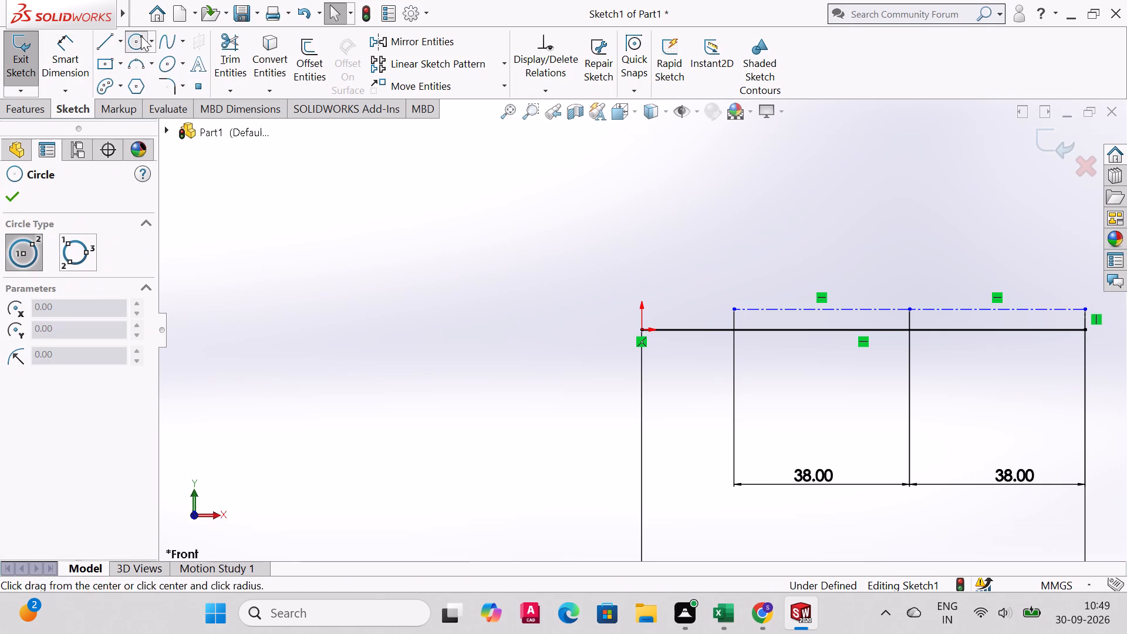
{"action": "scroll", "coordinate": [540, 205], "scroll_direction": "down", "scroll_amount": 2}
{"action": "scroll", "coordinate": [704, 234], "scroll_direction": "up", "scroll_amount": 2}
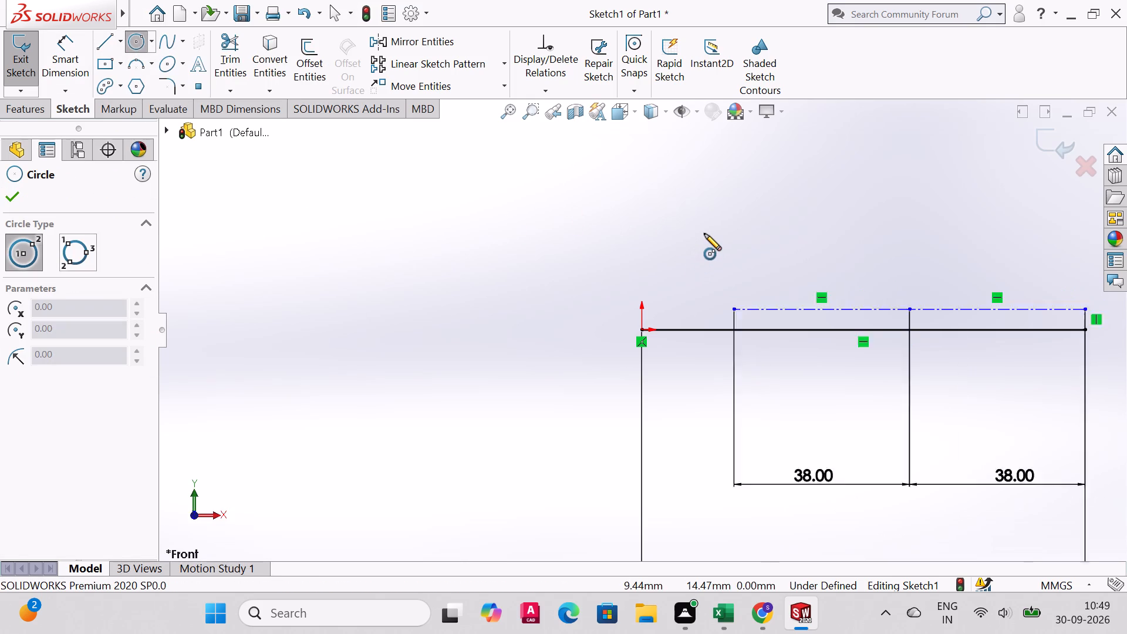
{"action": "scroll", "coordinate": [704, 234], "scroll_direction": "up", "scroll_amount": 6}
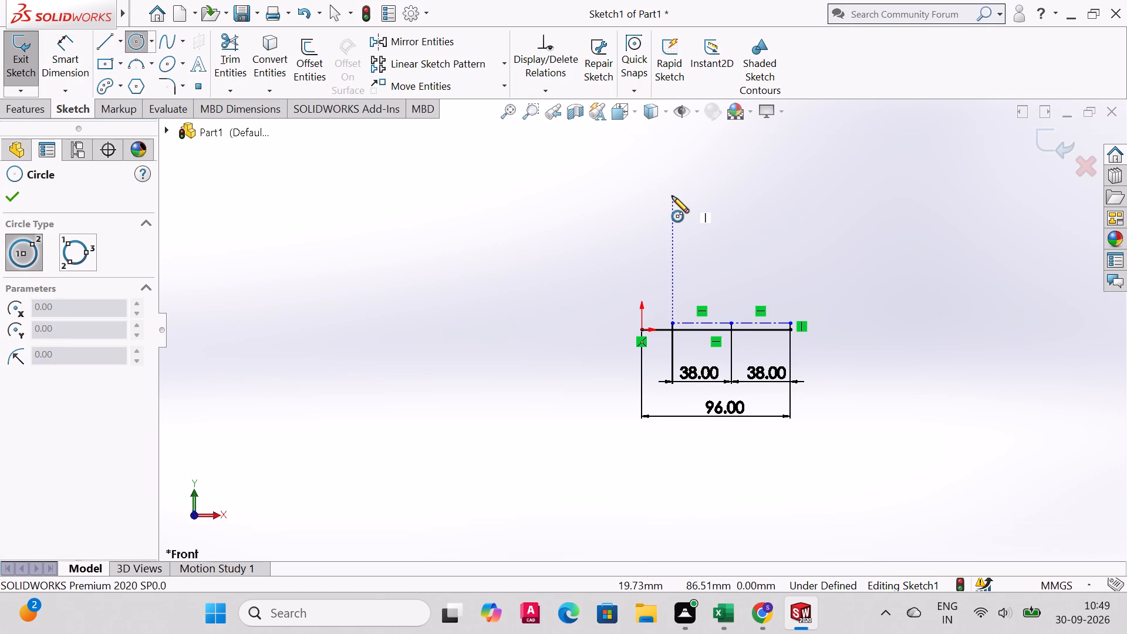
{"action": "left_click", "coordinate": [672, 196]}
{"action": "left_click", "coordinate": [712, 220]}
{"action": "right_click", "coordinate": [705, 217]}
{"action": "left_click", "coordinate": [760, 238]}
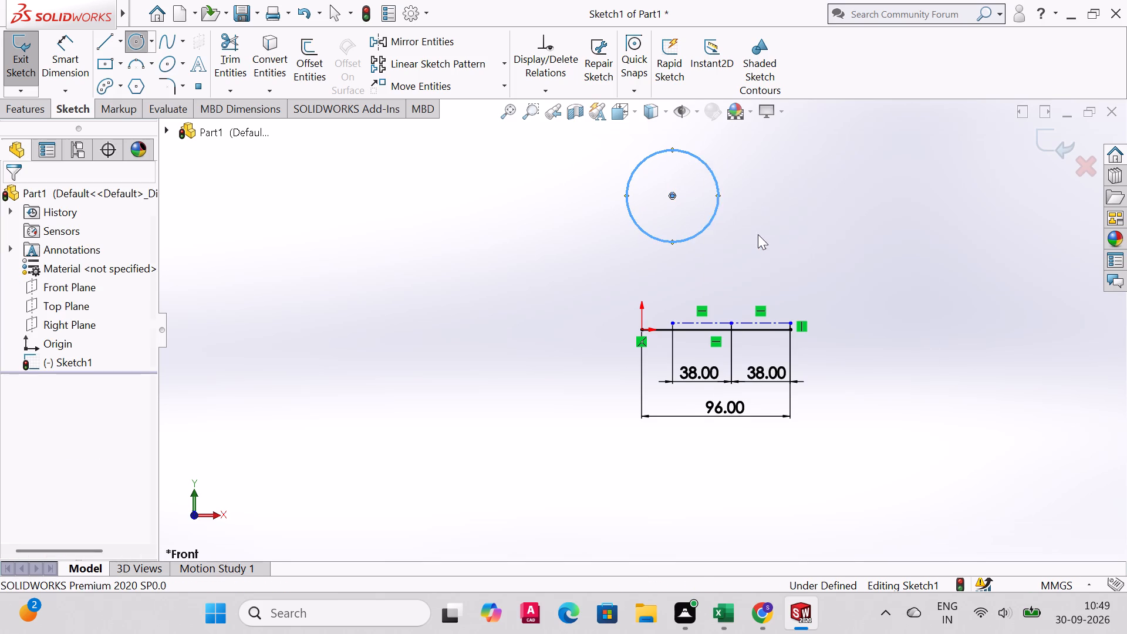
Dimension the circle's diameter as 64 mm and move the dimension outside the circle, on the side away from the origin.
{"action": "left_click", "coordinate": [63, 43]}
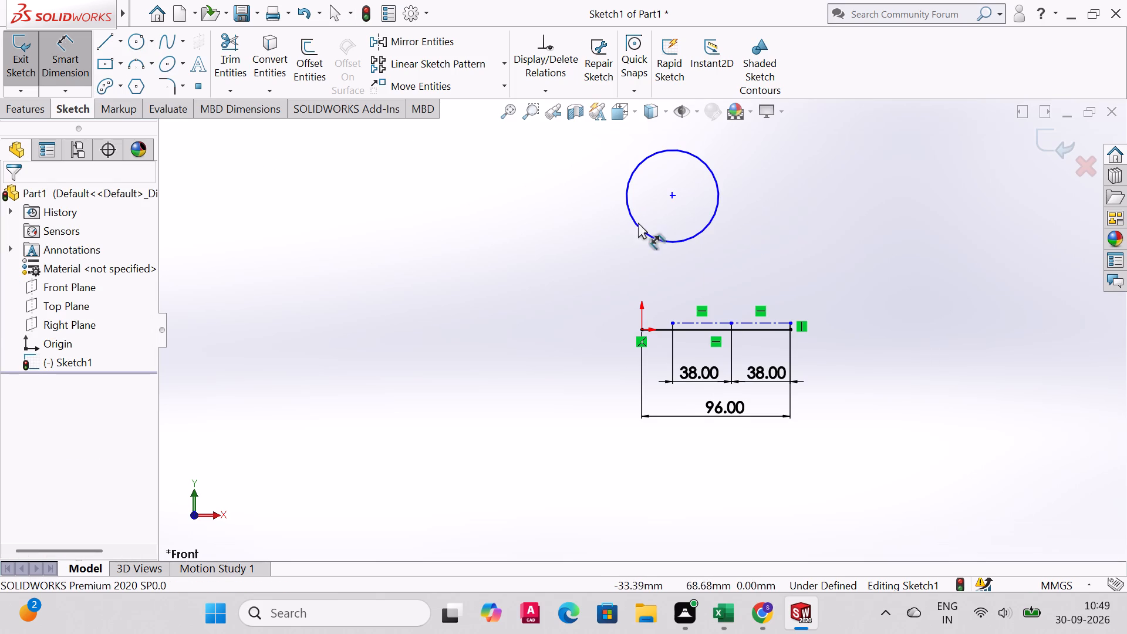
{"action": "left_click", "coordinate": [716, 206]}
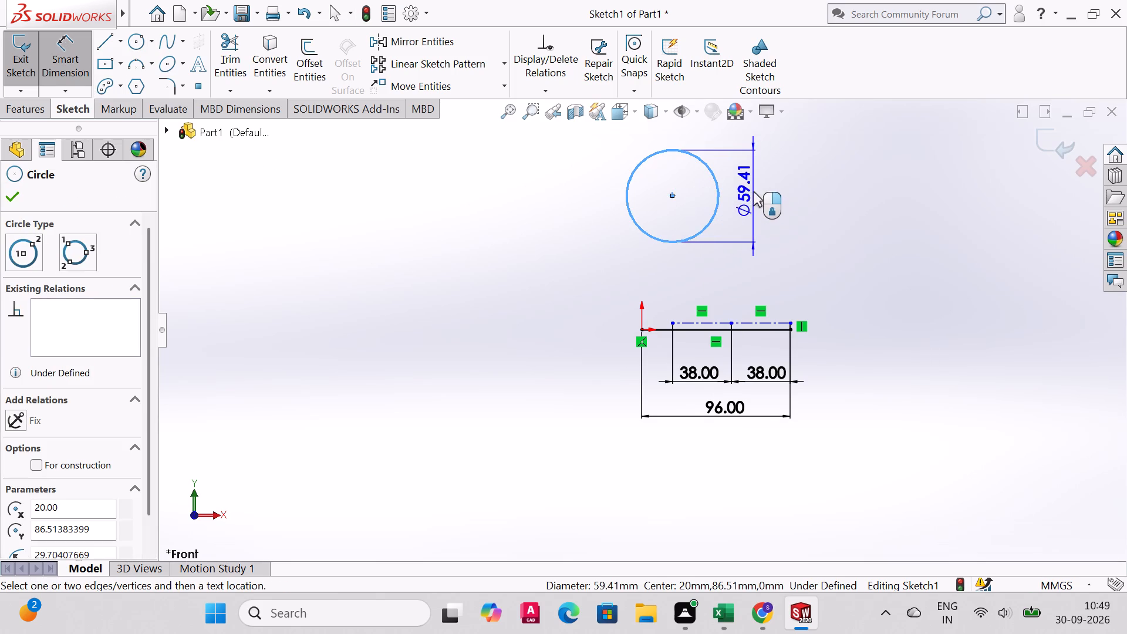
{"action": "left_click", "coordinate": [704, 191]}
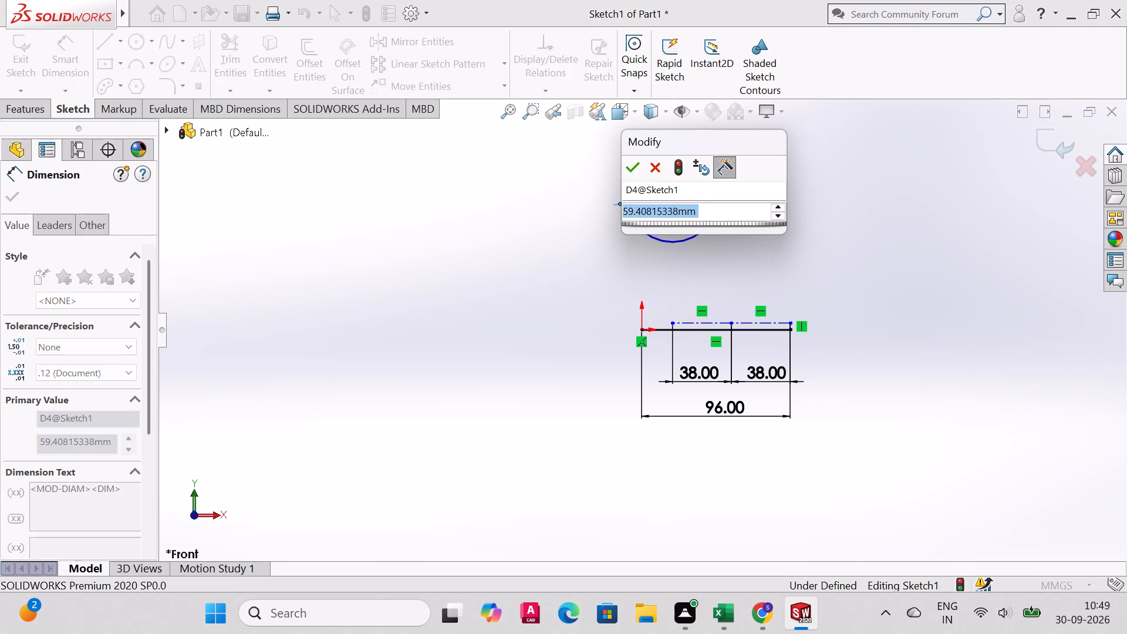
{"action": "type", "text": "64"}
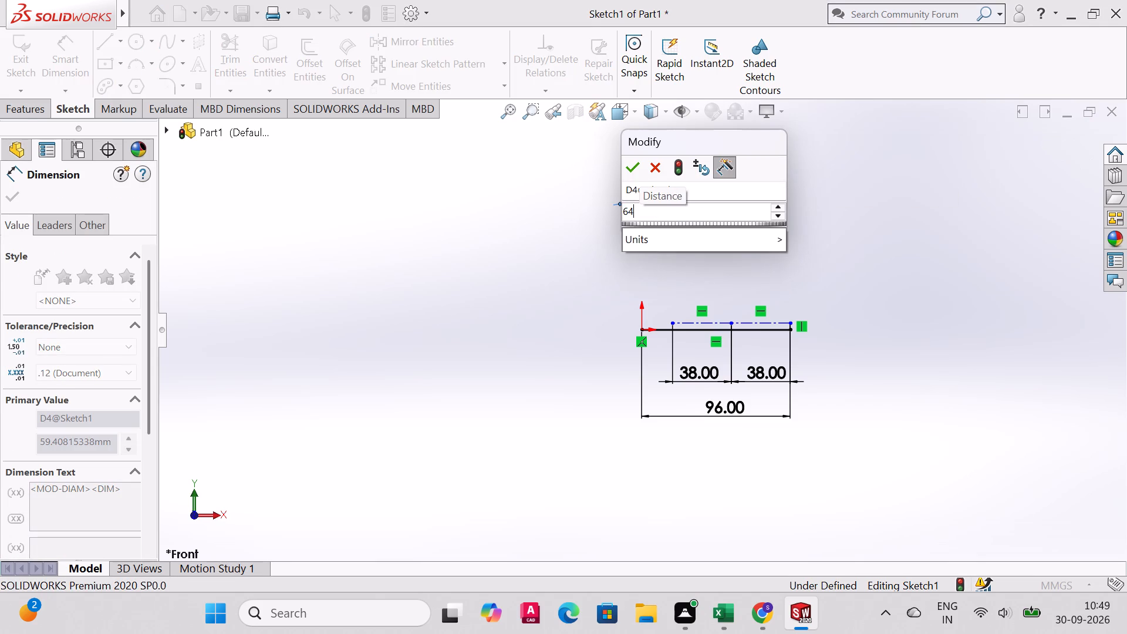
{"action": "key", "text": "Return"}
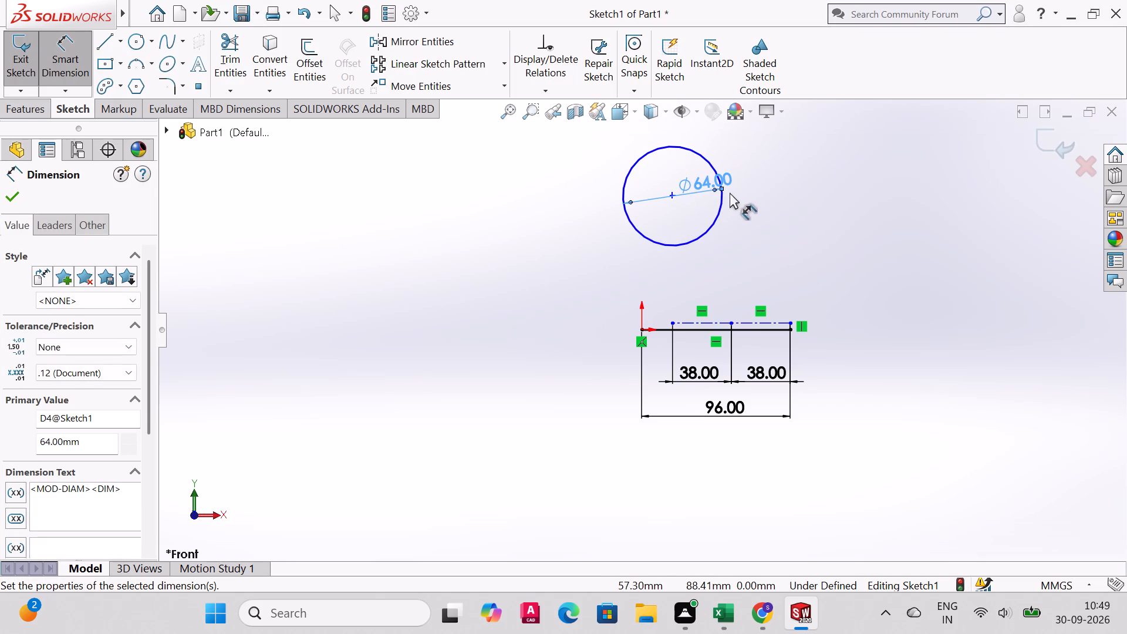
{"action": "left_click_drag", "start_coordinate": [720, 181], "coordinate": [839, 169]}
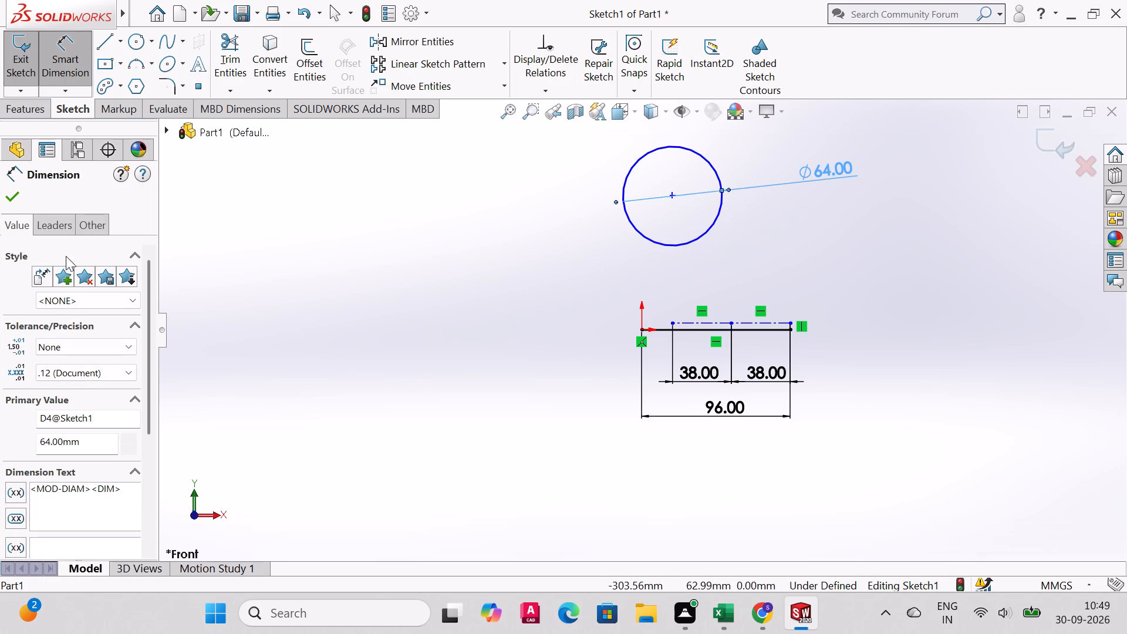
{"action": "left_click", "coordinate": [20, 201]}
Draw a concentric circle about 99 mm in diameter around the 64 mm circle's center.
{"action": "left_click", "coordinate": [134, 46]}
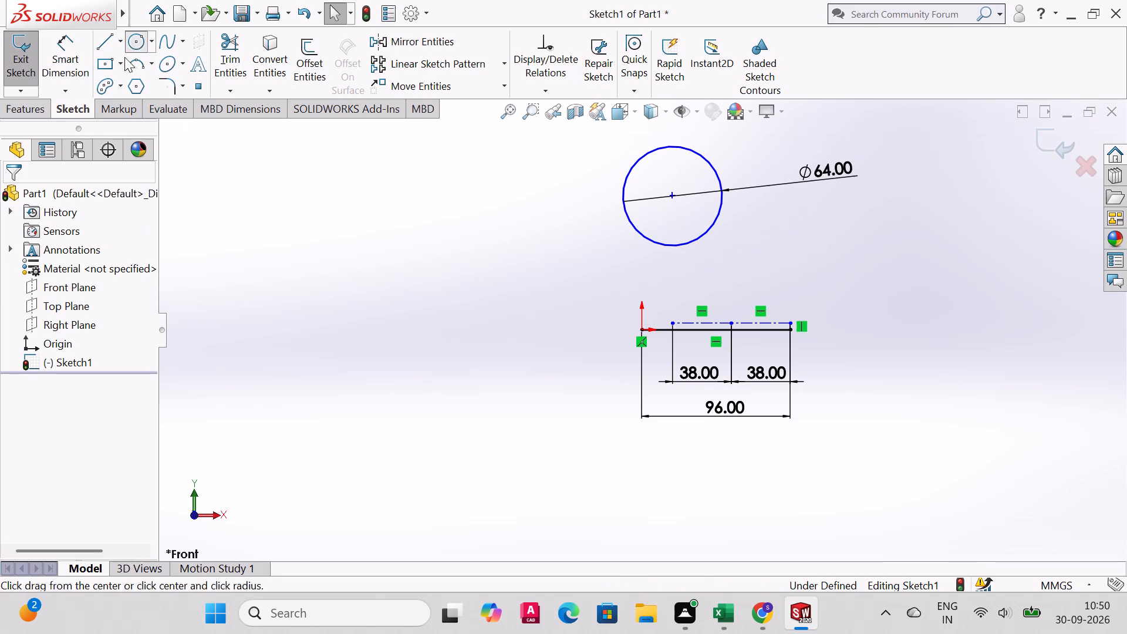
{"action": "left_click", "coordinate": [674, 195]}
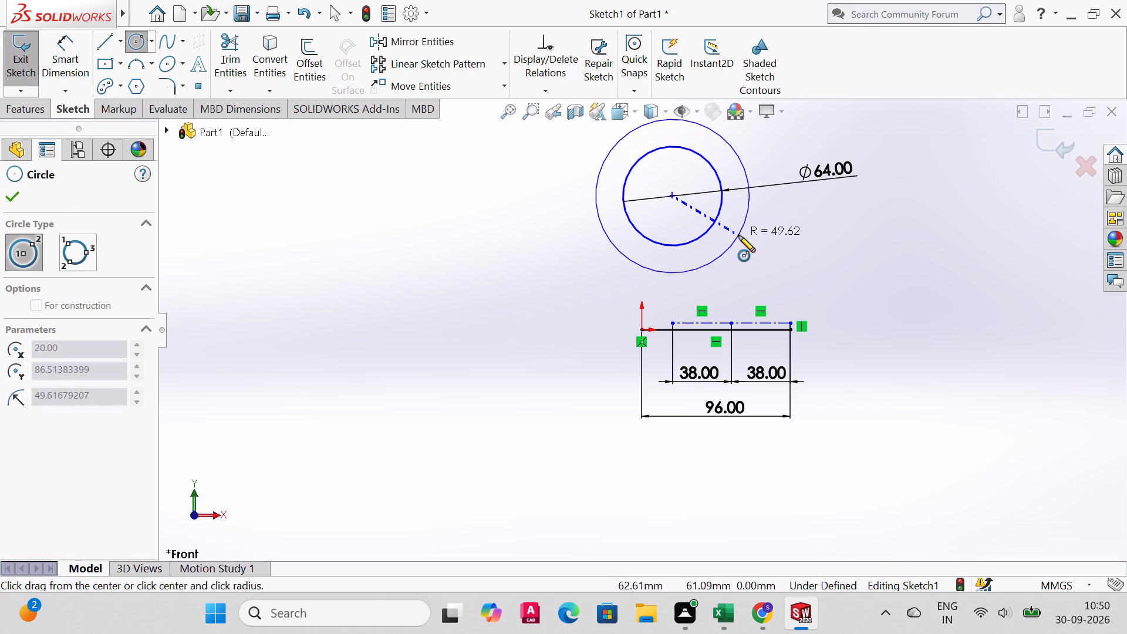
{"action": "left_click", "coordinate": [738, 235]}
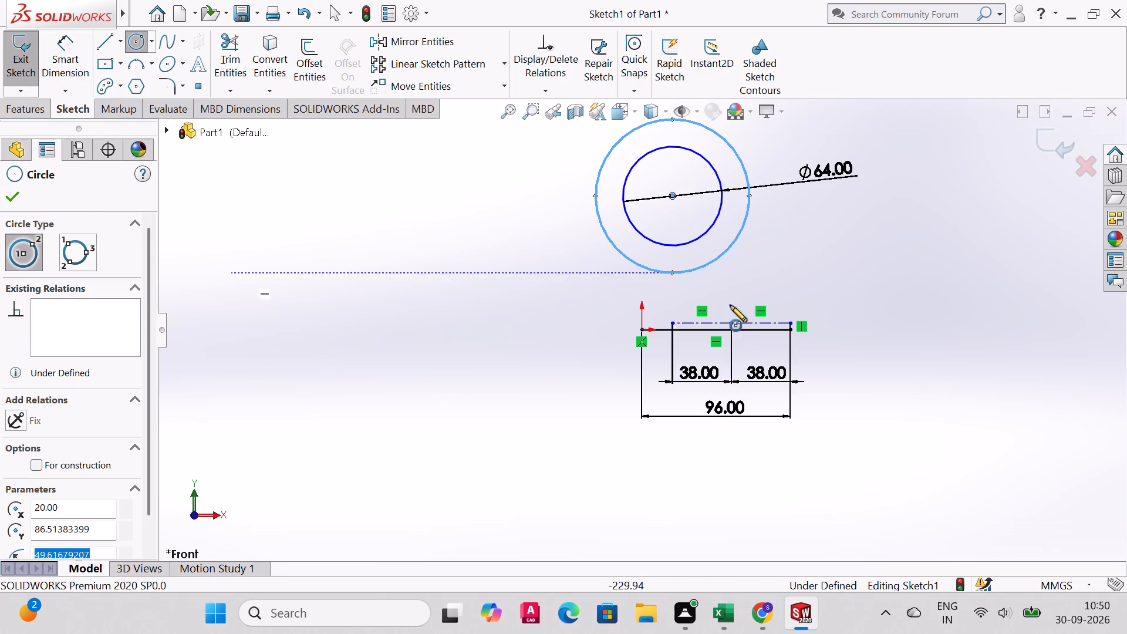
Dimension the new concentric circle's diameter as 40 mm and place the dimension outside the circles, above the 64 mm one.
{"action": "left_click", "coordinate": [60, 60]}
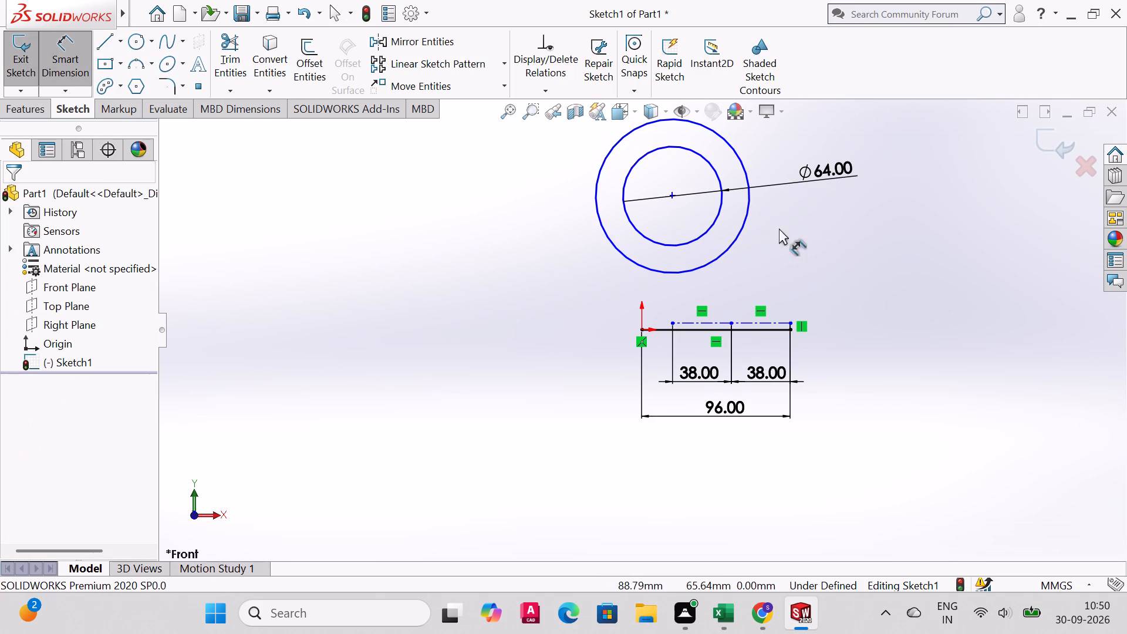
{"action": "left_click", "coordinate": [748, 217]}
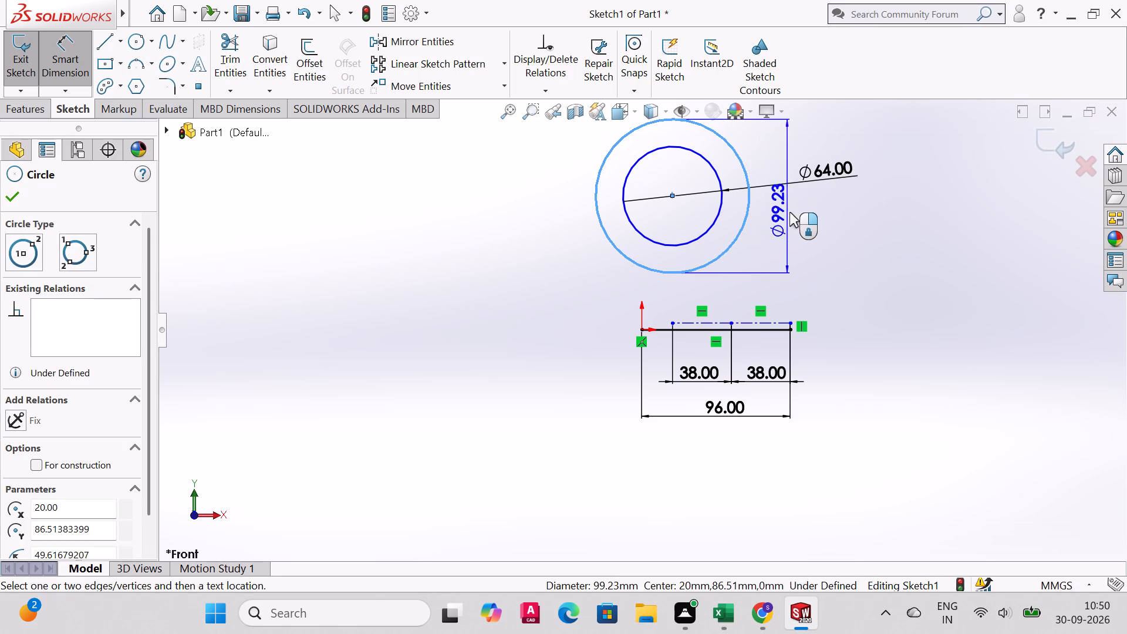
{"action": "left_click", "coordinate": [745, 217]}
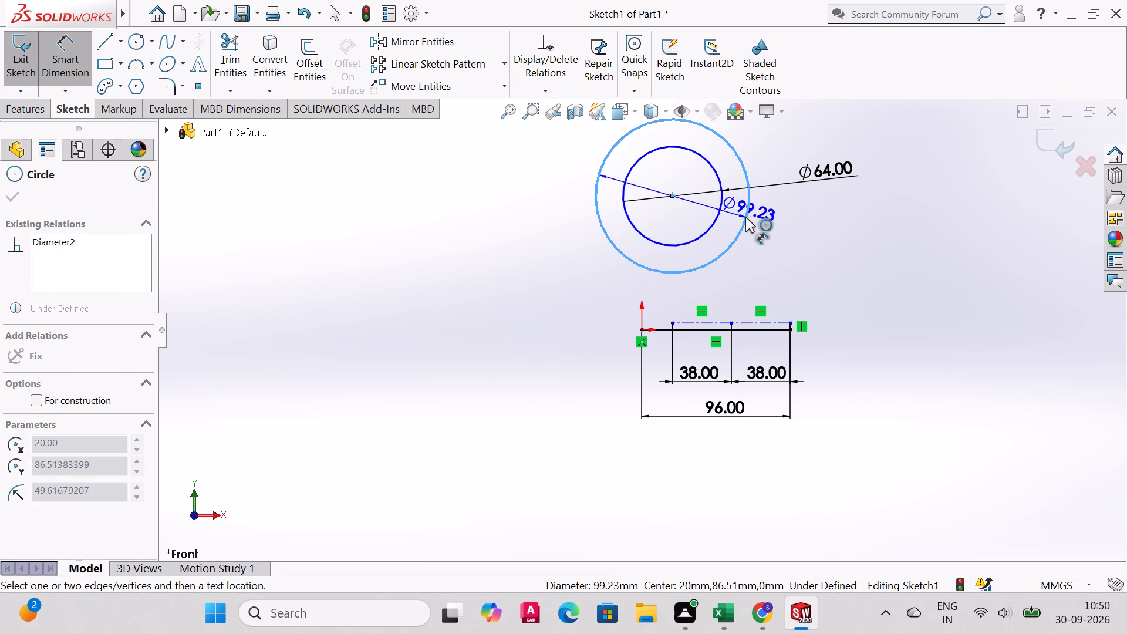
{"action": "left_click", "coordinate": [744, 215]}
{"action": "left_click", "coordinate": [733, 220]}
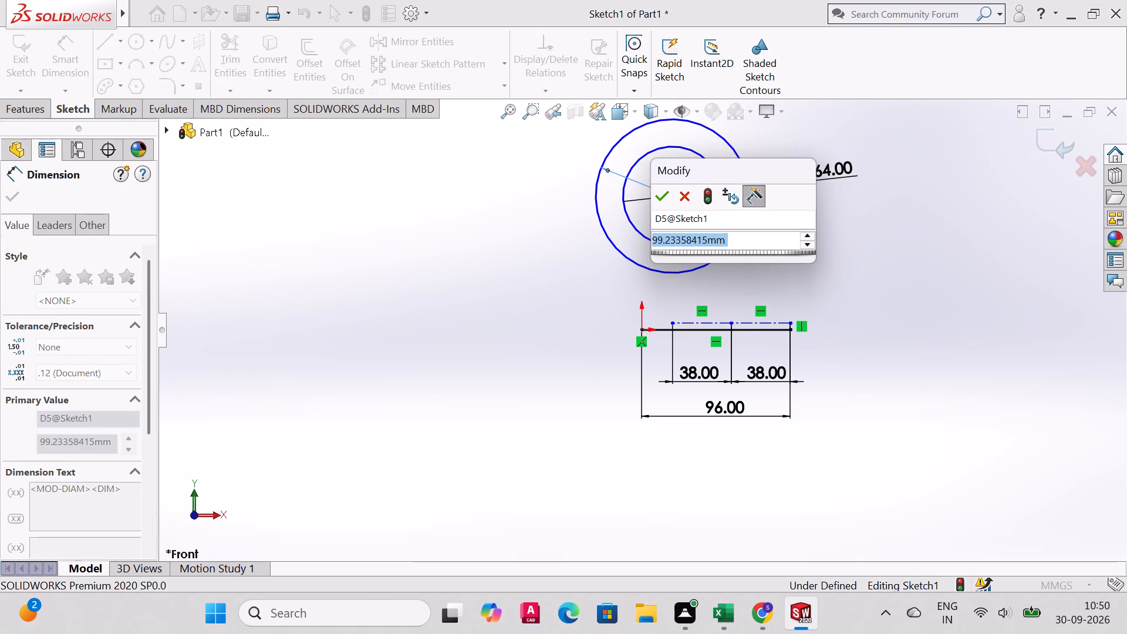
{"action": "type", "text": "40"}
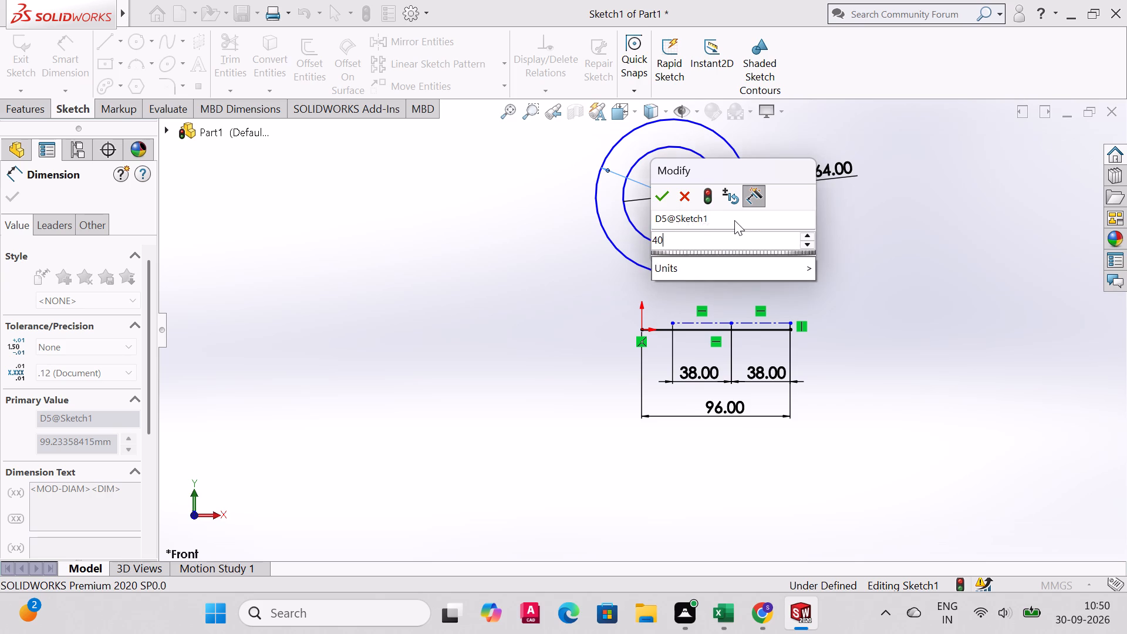
{"action": "key", "text": "Return"}
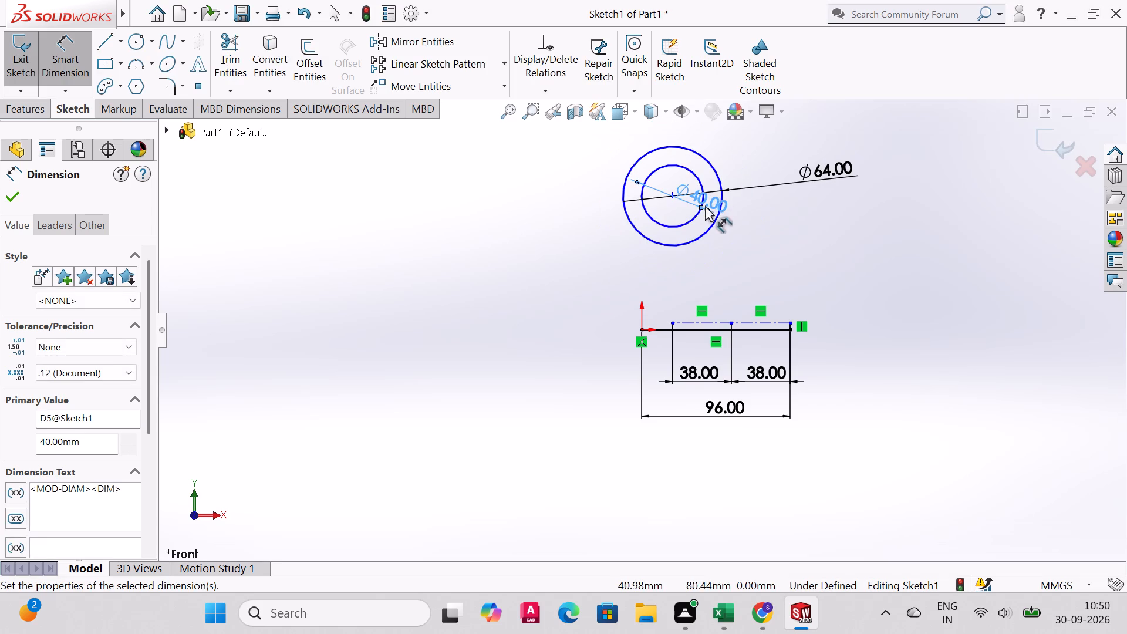
{"action": "left_click_drag", "start_coordinate": [701, 200], "coordinate": [830, 198]}
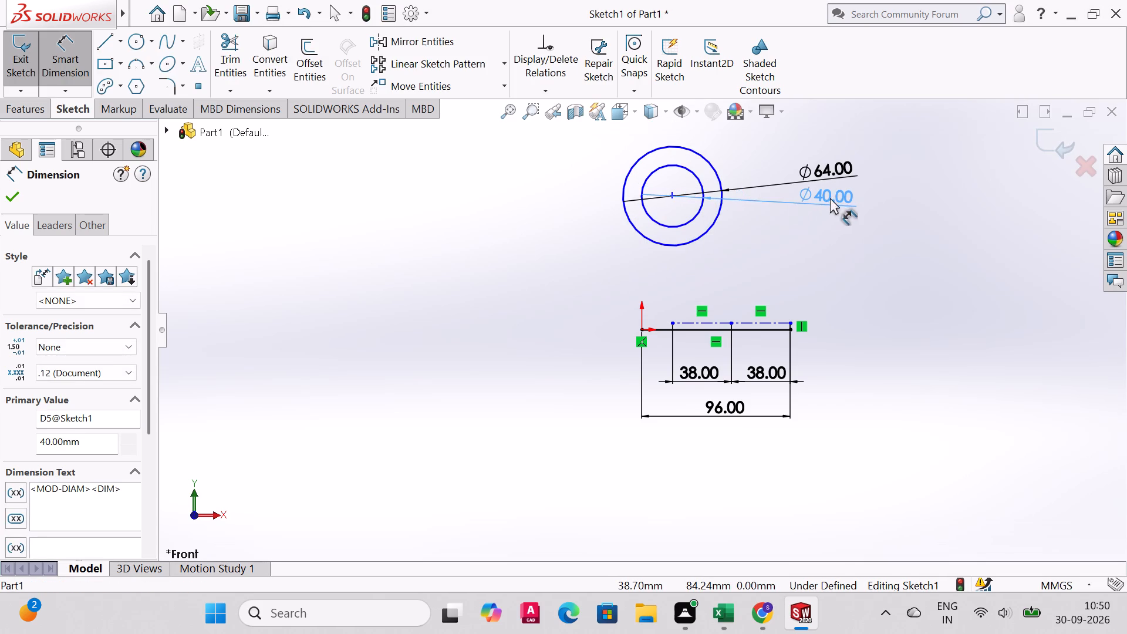
{"action": "left_click_drag", "start_coordinate": [830, 198], "coordinate": [827, 142]}
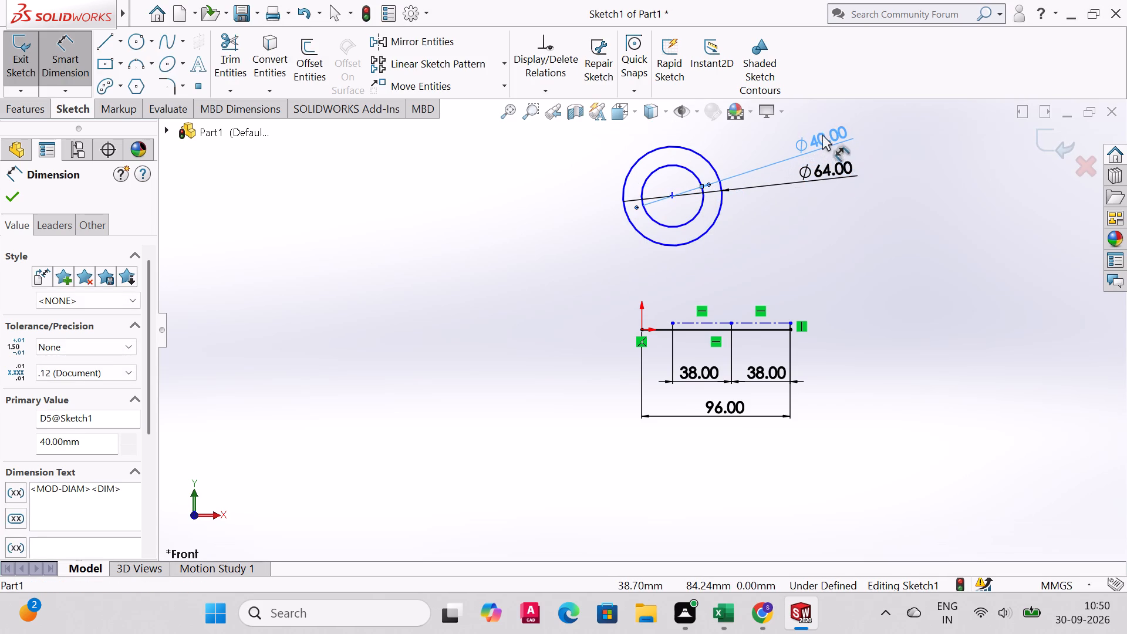
{"action": "left_click", "coordinate": [14, 196]}
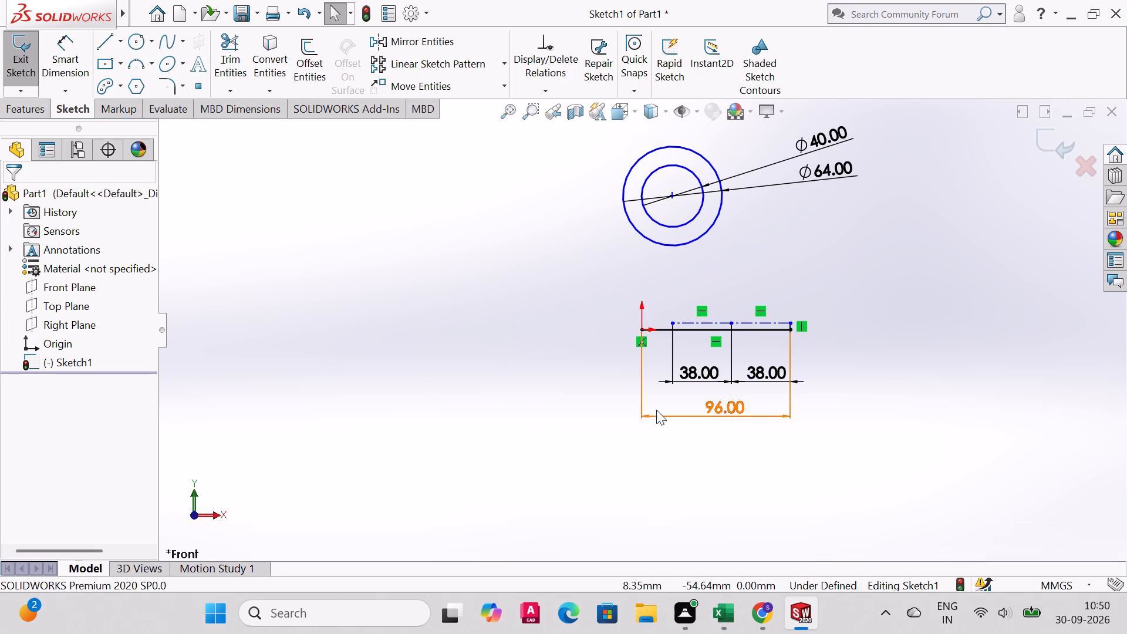
Draw a vertical centerline about 87 mm long from the circles' common center down to the 96 mm base line.
{"action": "left_click", "coordinate": [120, 41]}
{"action": "left_click", "coordinate": [113, 80]}
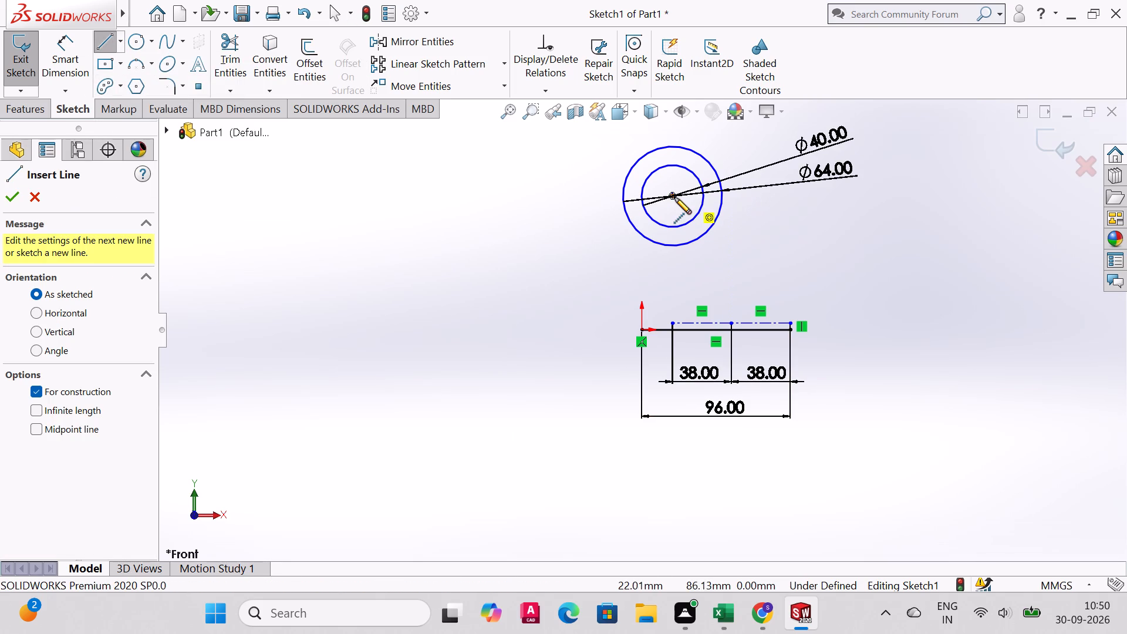
{"action": "left_click", "coordinate": [673, 197]}
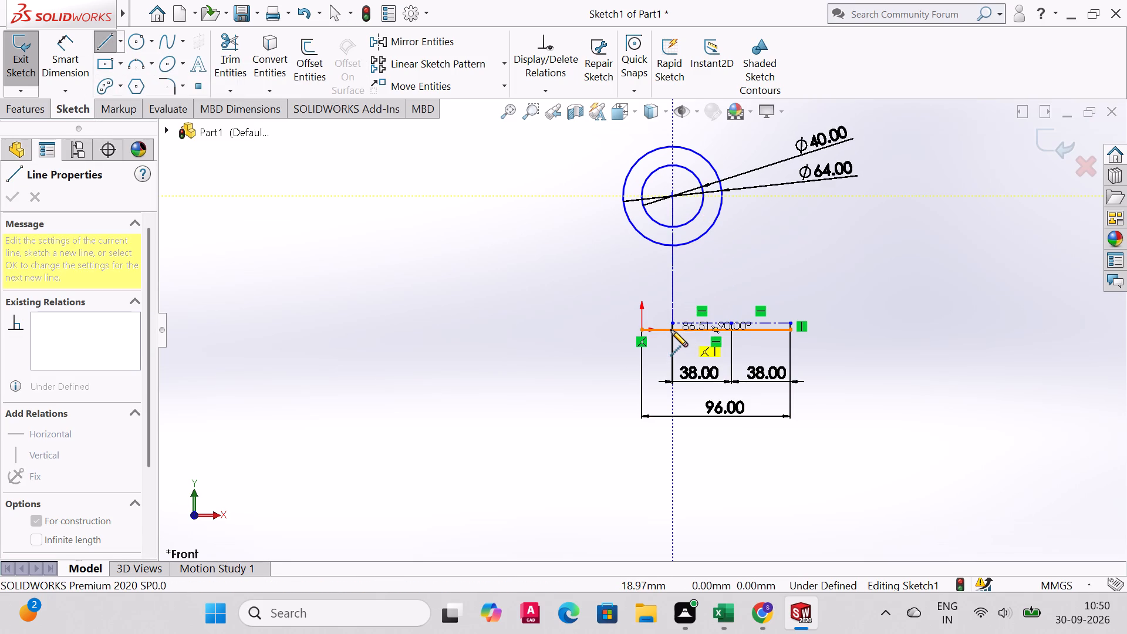
{"action": "left_click", "coordinate": [671, 330]}
{"action": "right_click", "coordinate": [670, 329]}
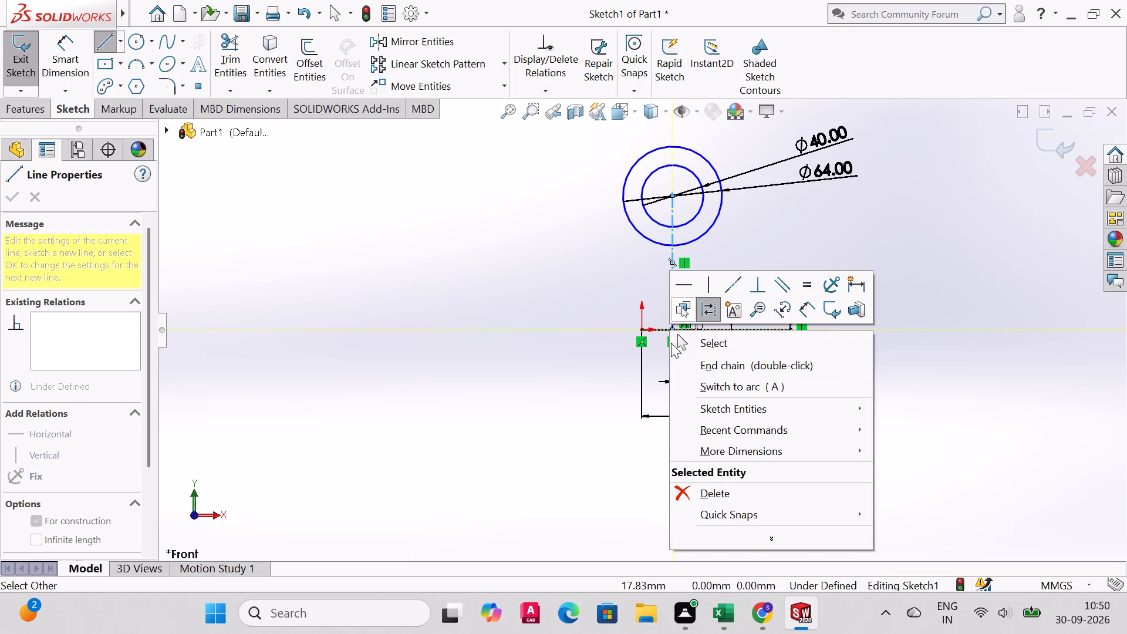
{"action": "left_click", "coordinate": [728, 341]}
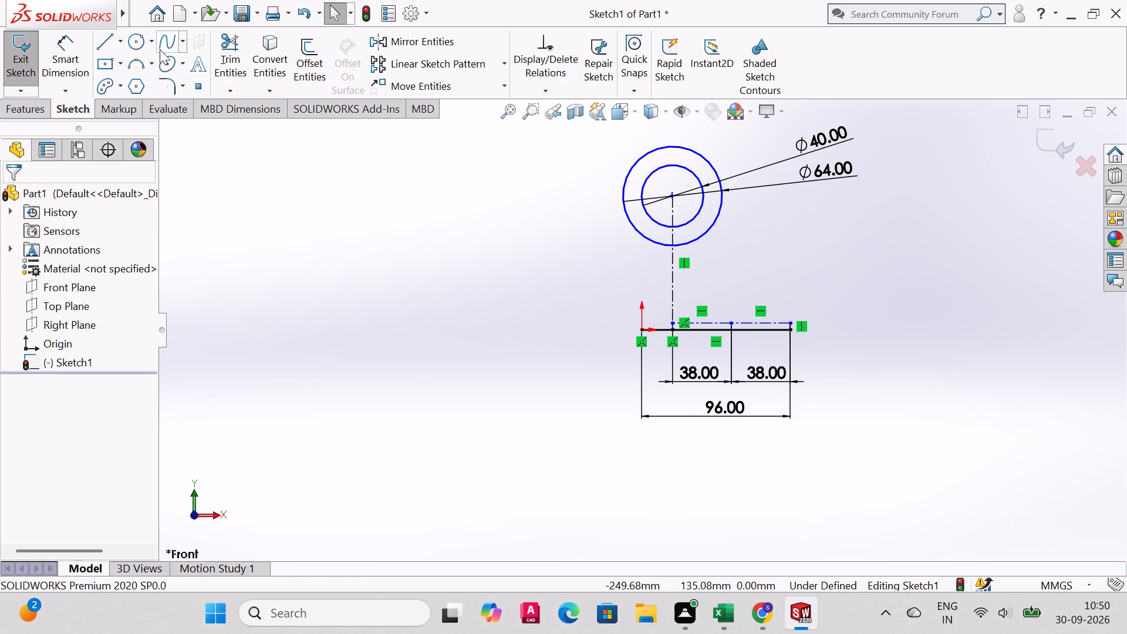
Dimension the vertical centerline from the circles' center to the base line as 122 mm, placing the dimension beyond the origin side.
{"action": "left_click", "coordinate": [66, 44]}
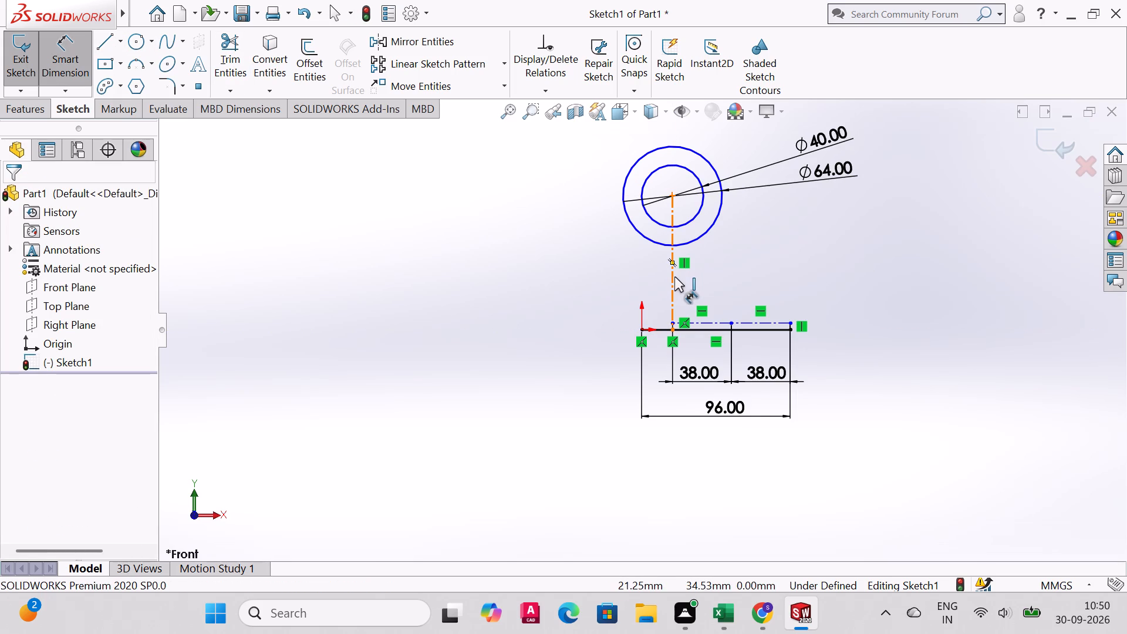
{"action": "left_click", "coordinate": [672, 278]}
{"action": "left_click", "coordinate": [480, 281]}
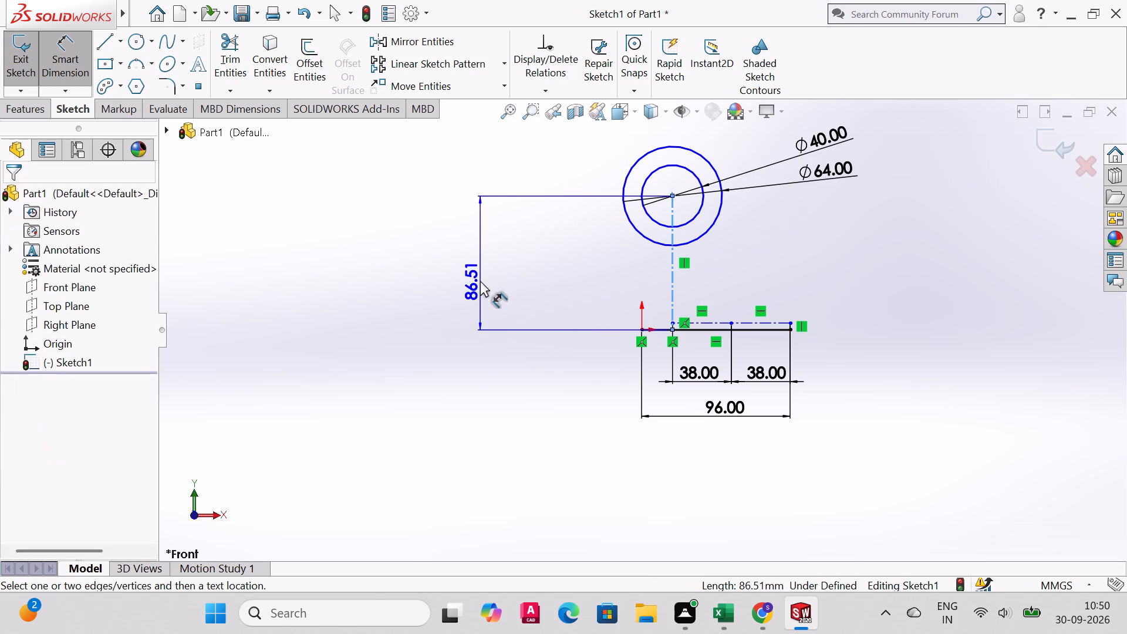
{"action": "right_click", "coordinate": [480, 281]}
{"action": "left_click", "coordinate": [329, 252]}
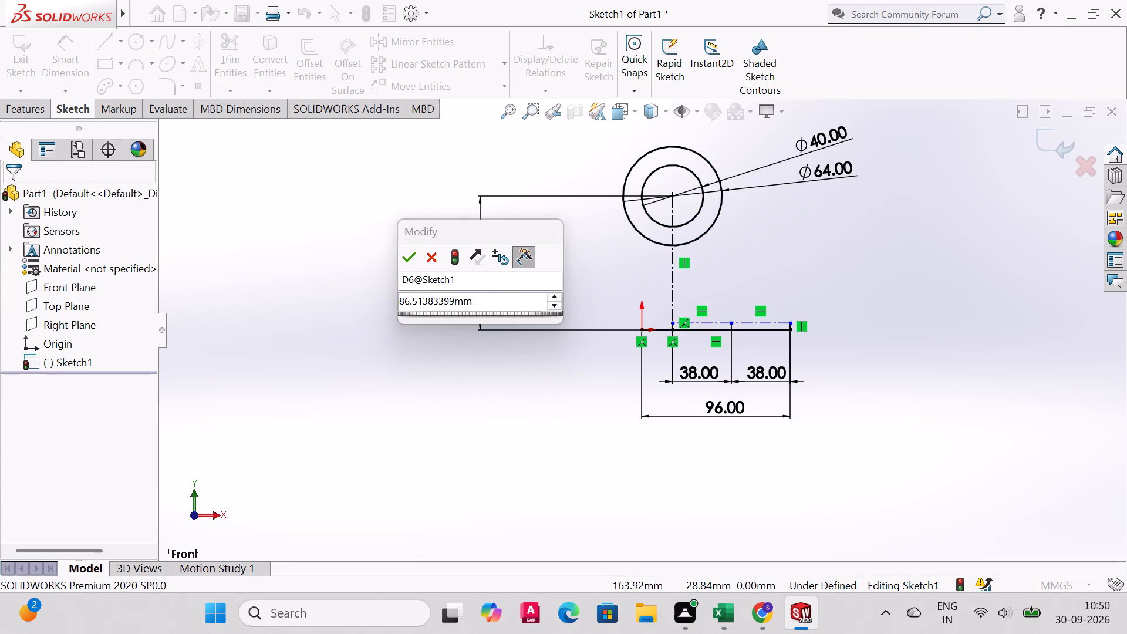
{"action": "left_click_drag", "start_coordinate": [504, 295], "coordinate": [417, 299]}
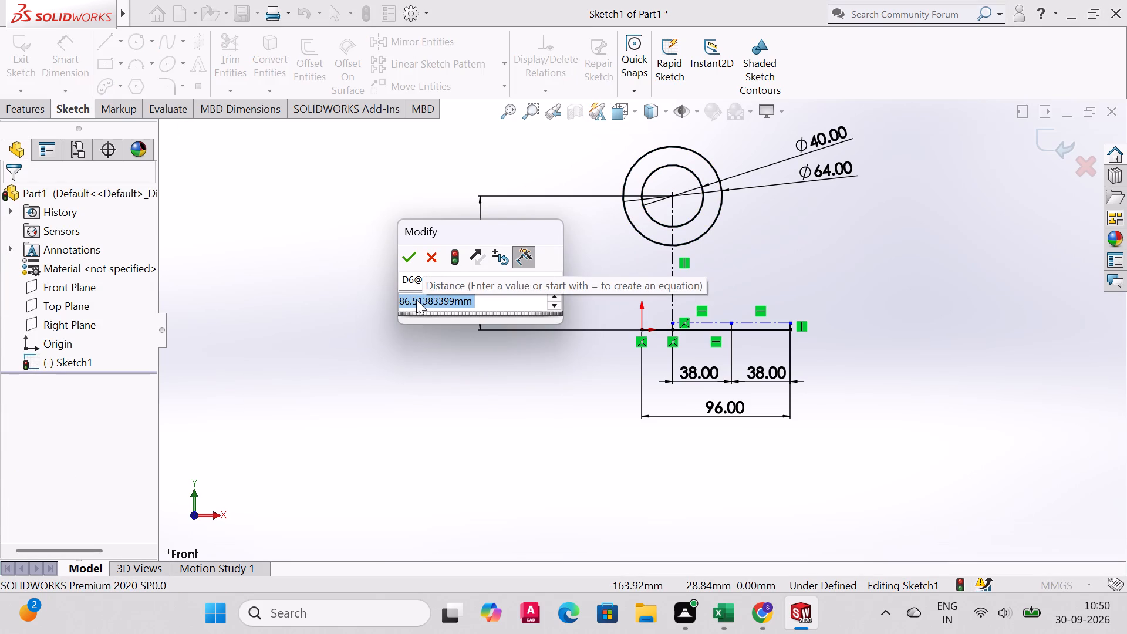
{"action": "type", "text": "122"}
{"action": "key", "text": "Return"}
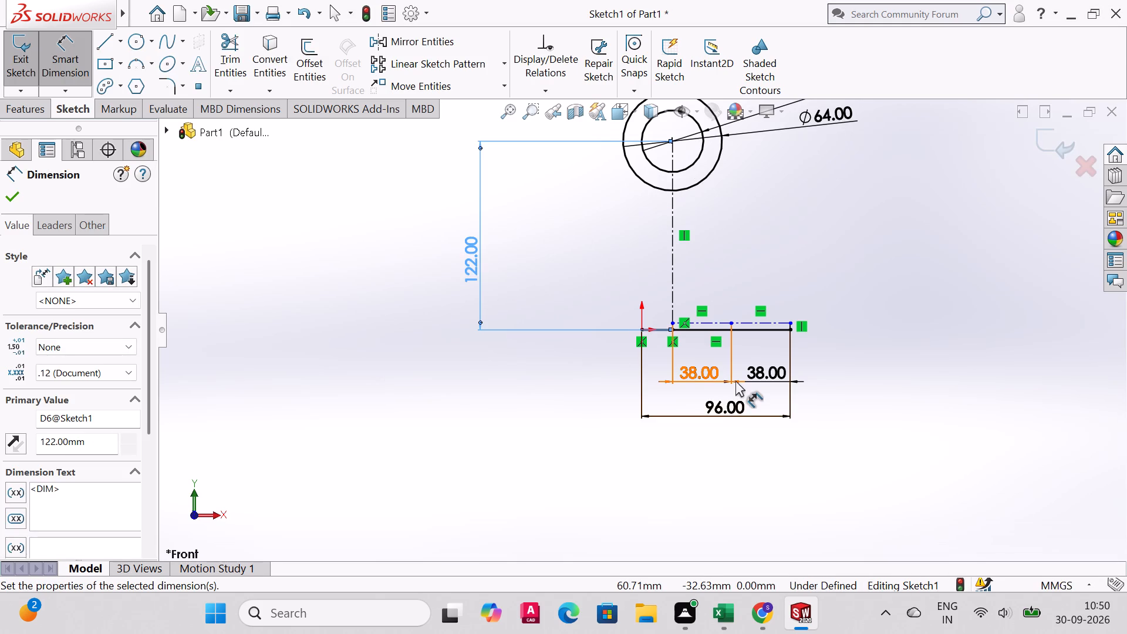
{"action": "left_click_drag", "start_coordinate": [472, 259], "coordinate": [473, 239]}
{"action": "left_click", "coordinate": [6, 197]}
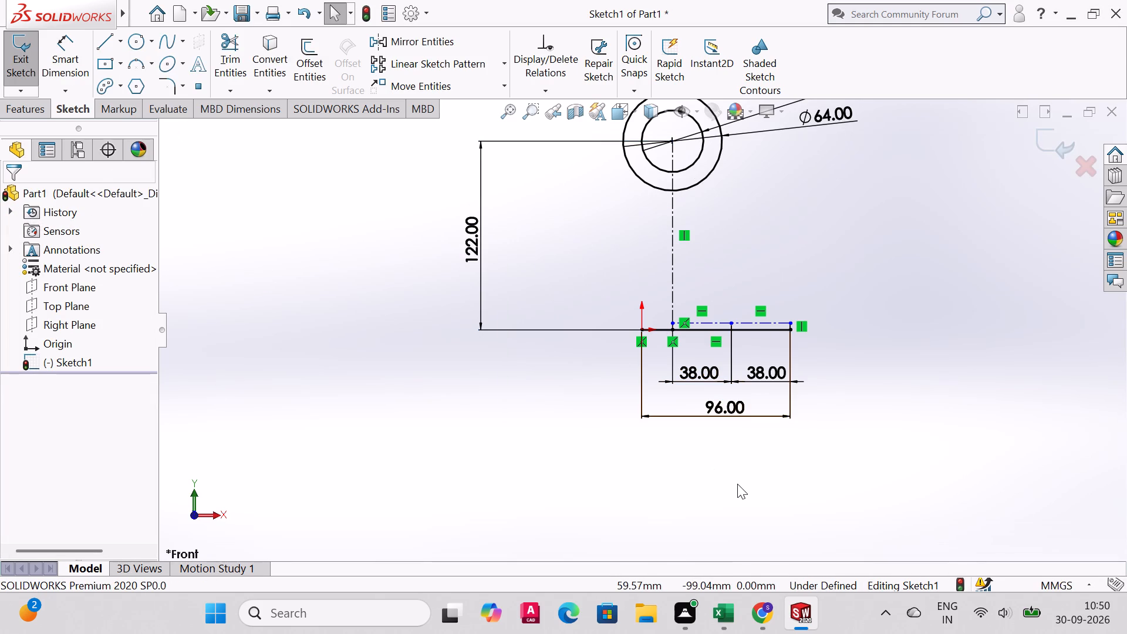
Draw a vertical solid line from the origin up to the 64 mm circle.
{"action": "left_click", "coordinate": [124, 46]}
{"action": "left_click", "coordinate": [130, 60]}
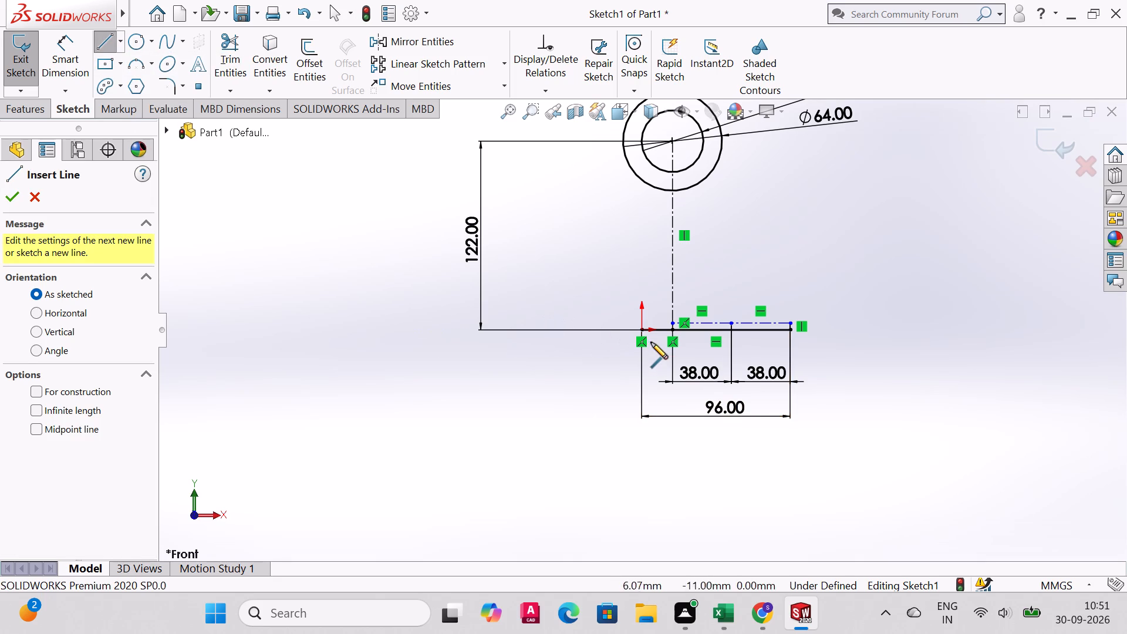
{"action": "left_click", "coordinate": [644, 329]}
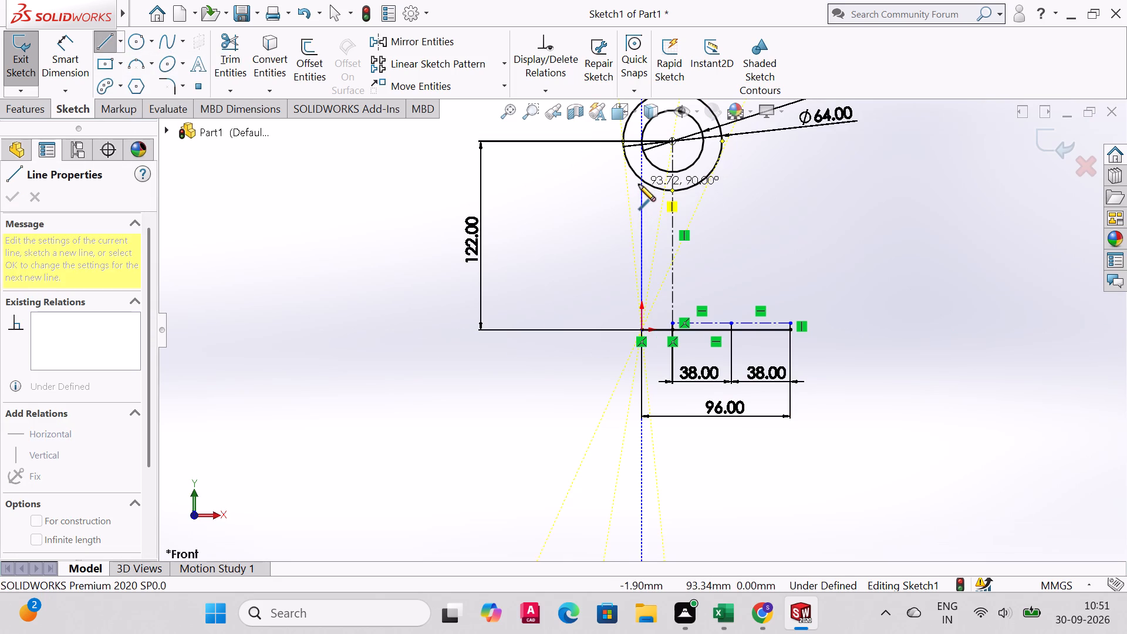
{"action": "left_click", "coordinate": [640, 178]}
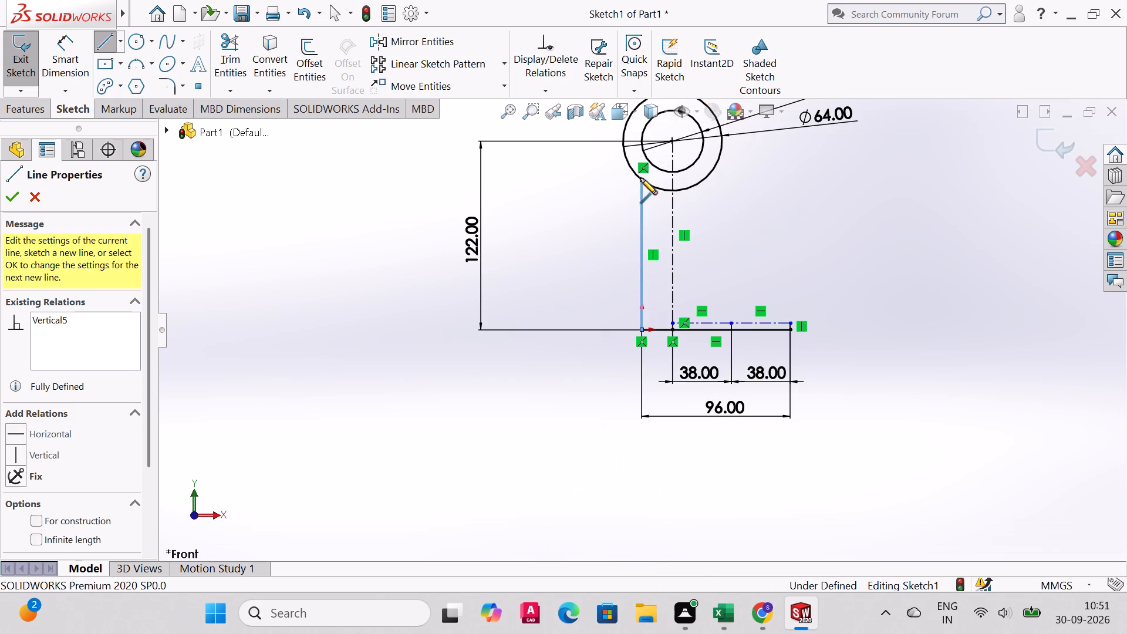
{"action": "right_click", "coordinate": [640, 179]}
{"action": "left_click", "coordinate": [667, 195]}
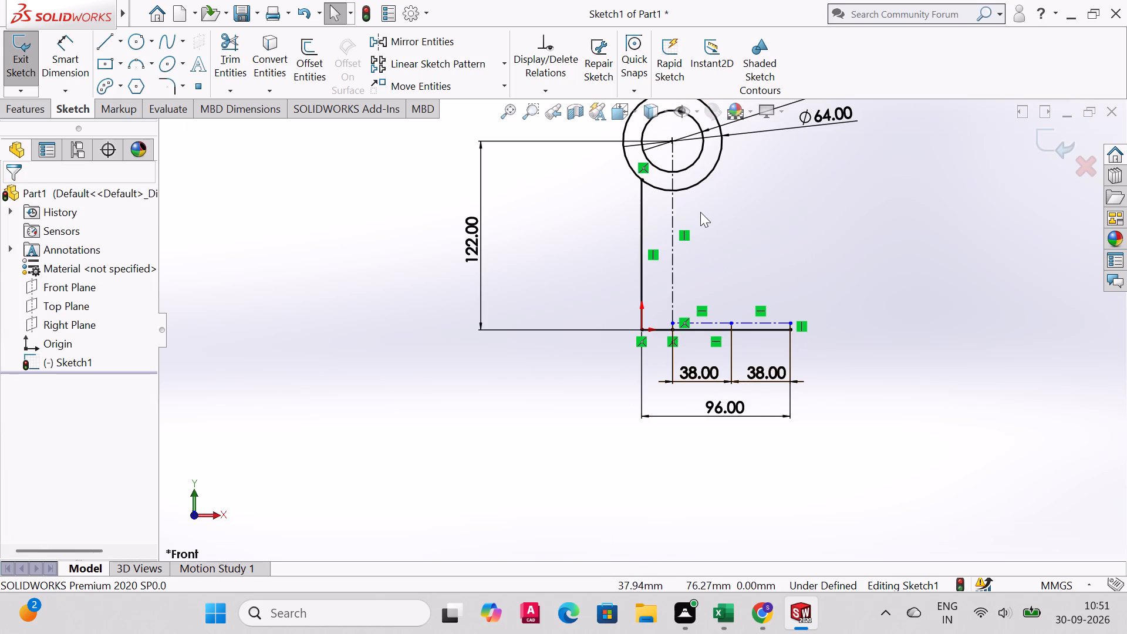
Draw a vertical centerline about 92 mm long upward from the base line, aligned with the point where the two 38 mm construction lines meet.
{"action": "scroll", "coordinate": [701, 211], "scroll_direction": "down", "scroll_amount": 1}
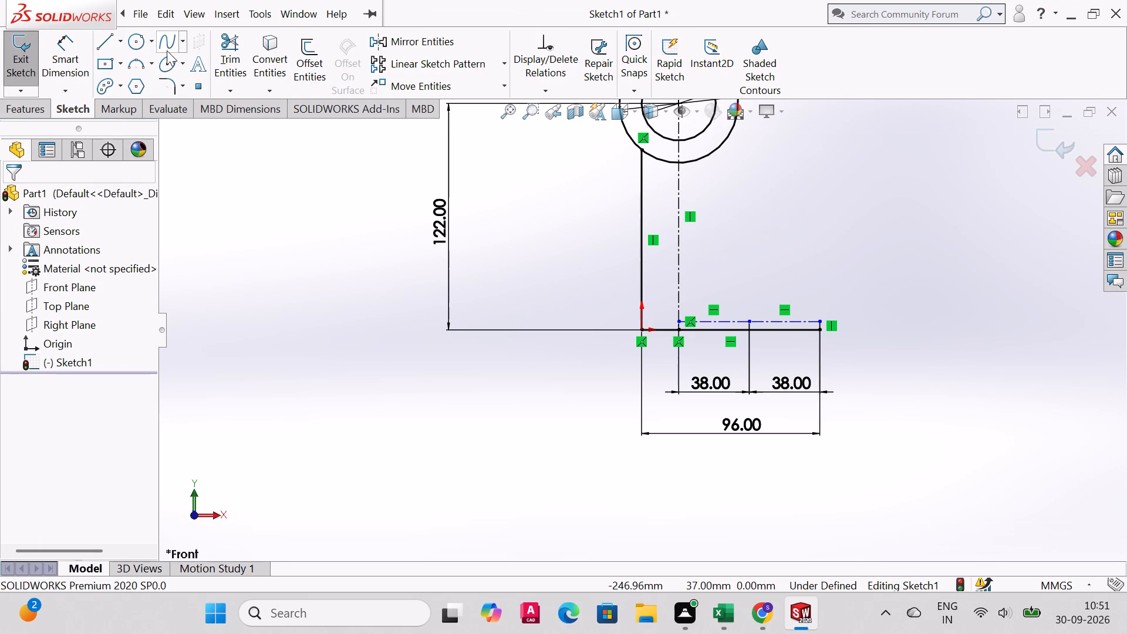
{"action": "left_click", "coordinate": [124, 46]}
{"action": "left_click", "coordinate": [143, 86]}
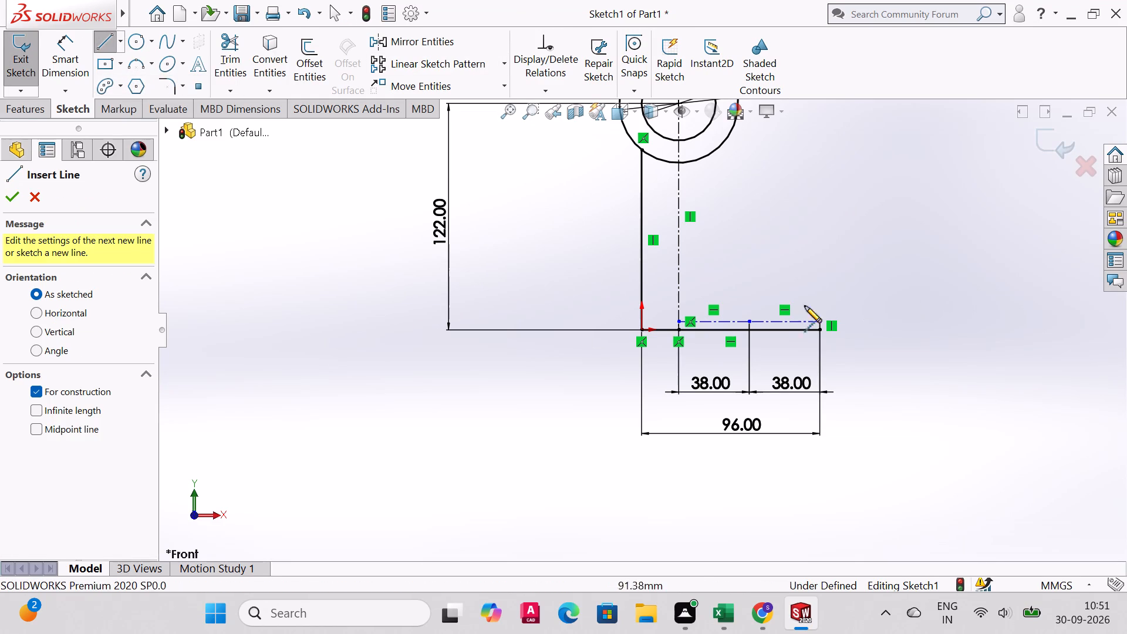
{"action": "left_click", "coordinate": [752, 329]}
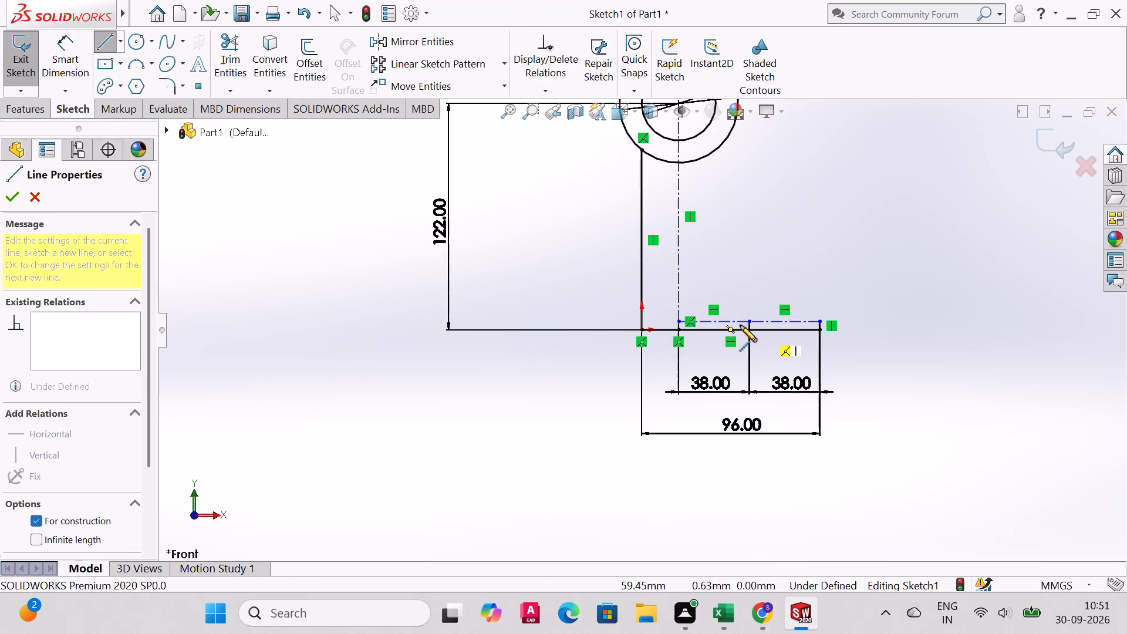
{"action": "left_click", "coordinate": [747, 159]}
{"action": "right_click", "coordinate": [747, 159]}
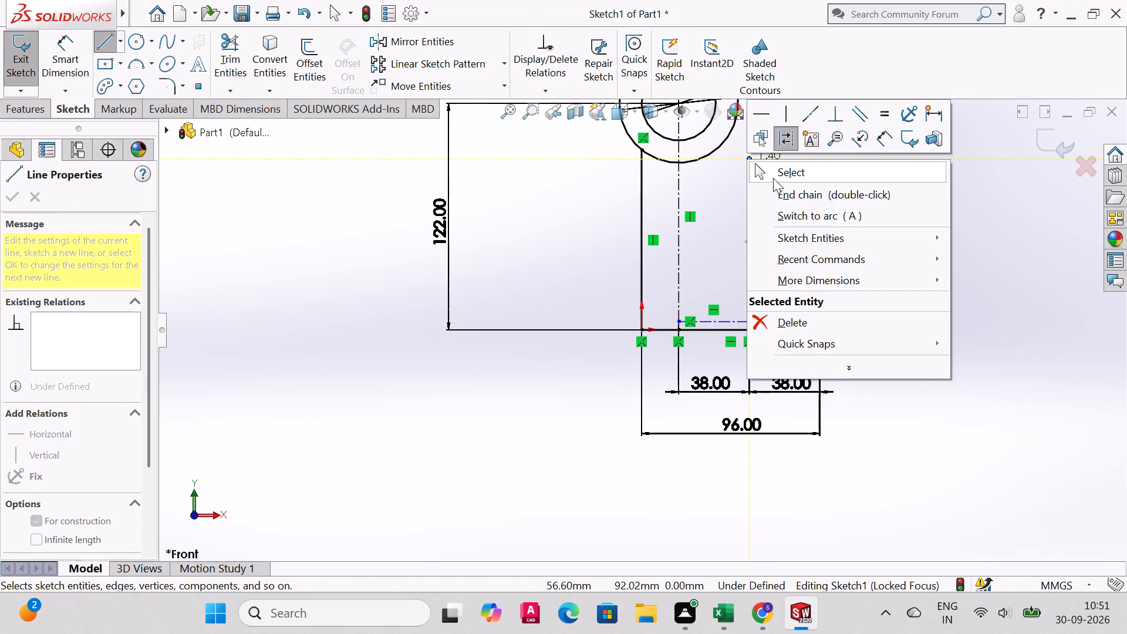
{"action": "left_click", "coordinate": [773, 178]}
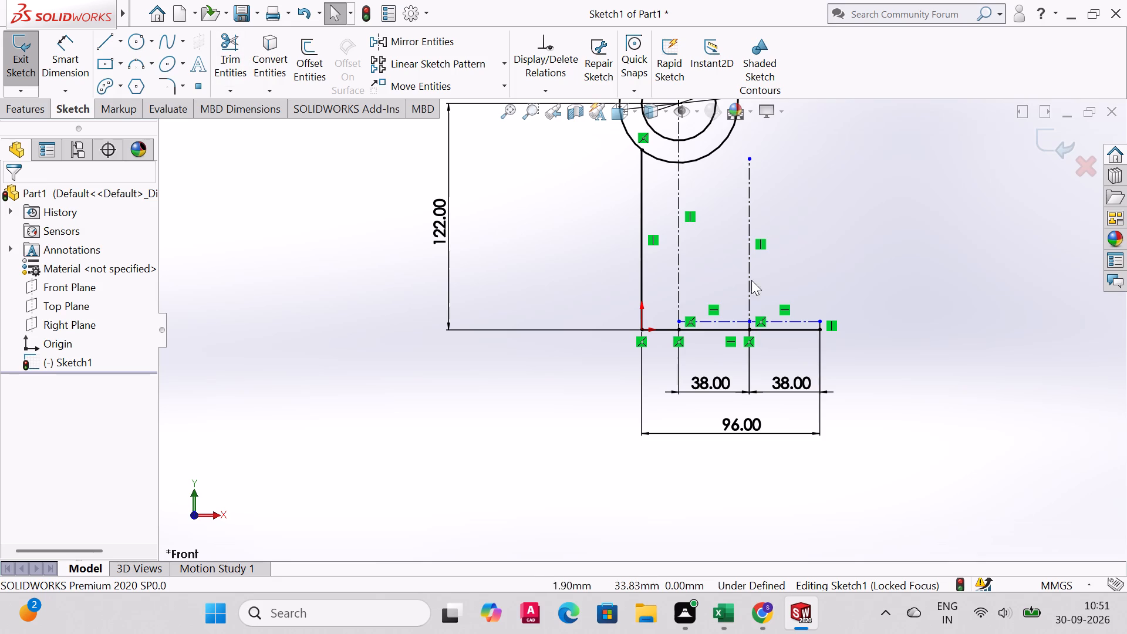
Delete both 38 mm horizontal construction lines above the base line, along with their dimensions.
{"action": "left_click", "coordinate": [733, 320]}
{"action": "key", "text": "Delete"}
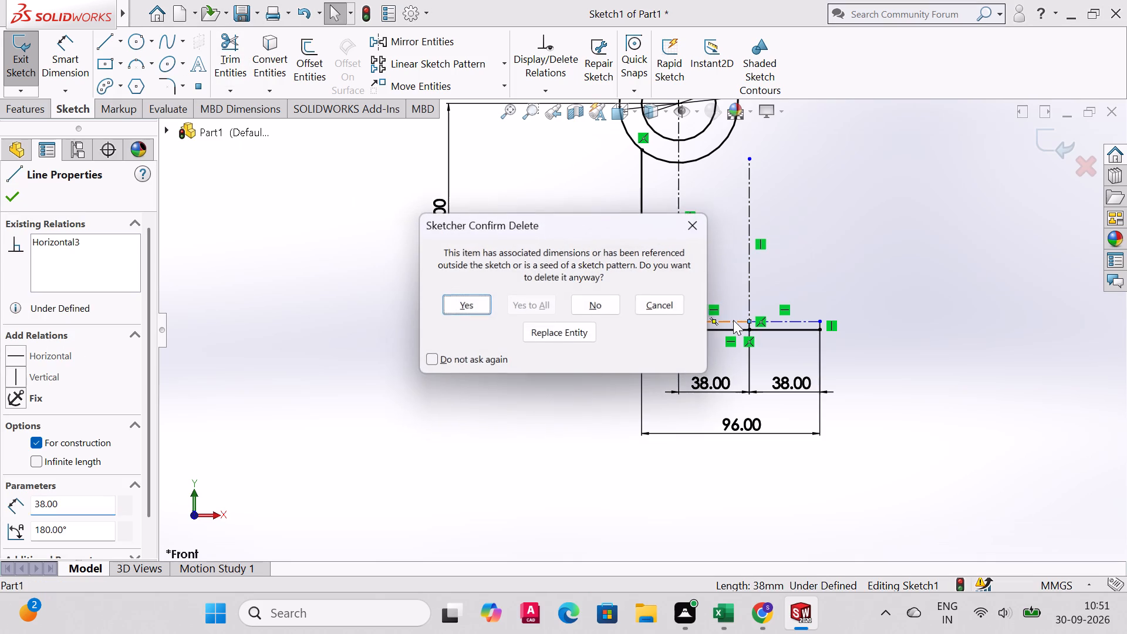
{"action": "left_click", "coordinate": [460, 301]}
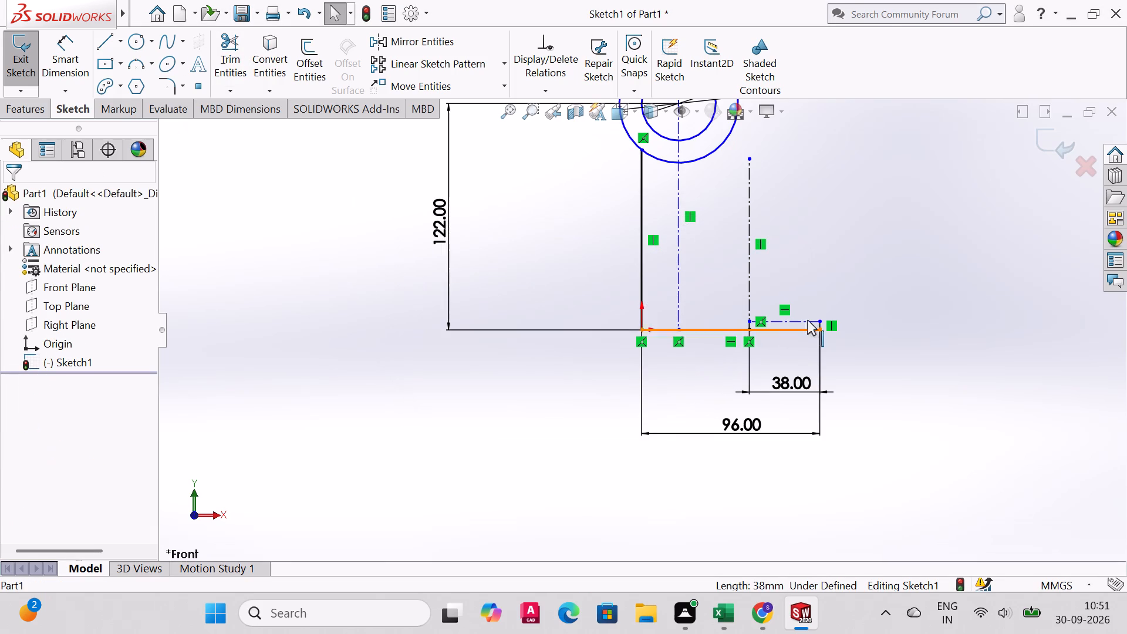
{"action": "left_click", "coordinate": [794, 318]}
{"action": "left_click", "coordinate": [788, 319]}
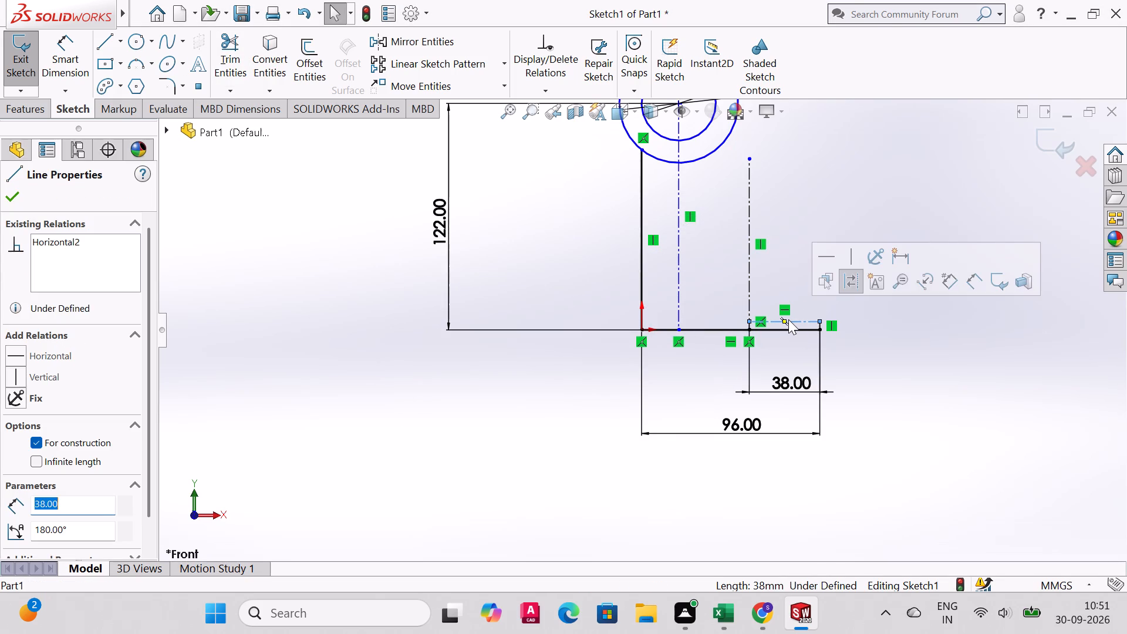
{"action": "key", "text": "Delete"}
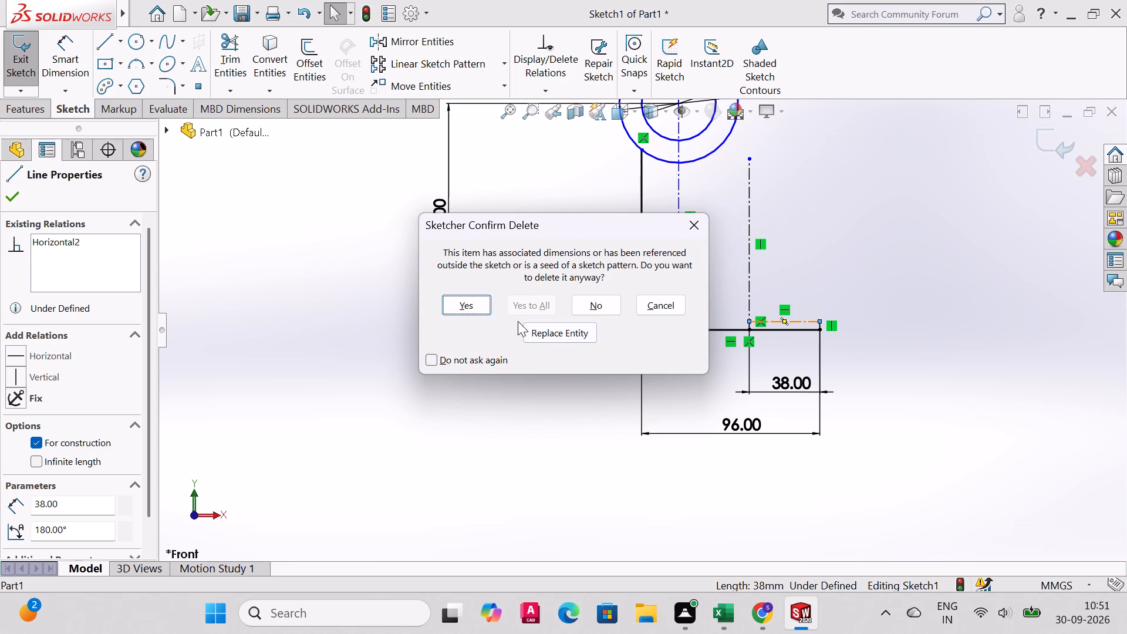
{"action": "left_click", "coordinate": [465, 309]}
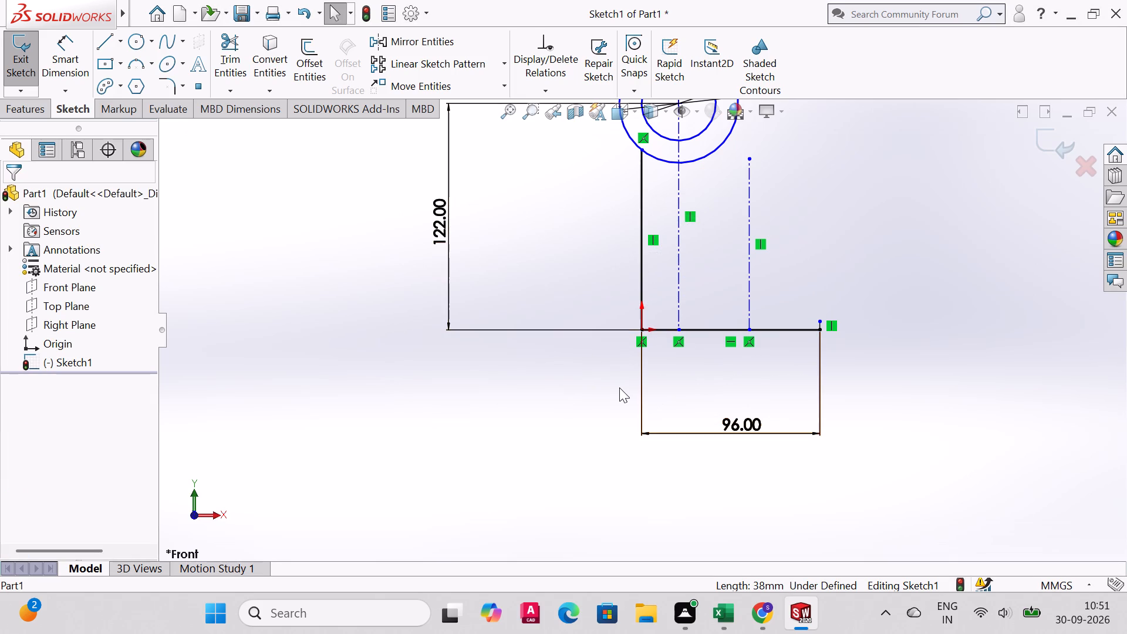
Draw two concentric circles, about 58 mm and about 28 mm in diameter, centered on the upper end of the new centerline.
{"action": "left_click", "coordinate": [140, 43]}
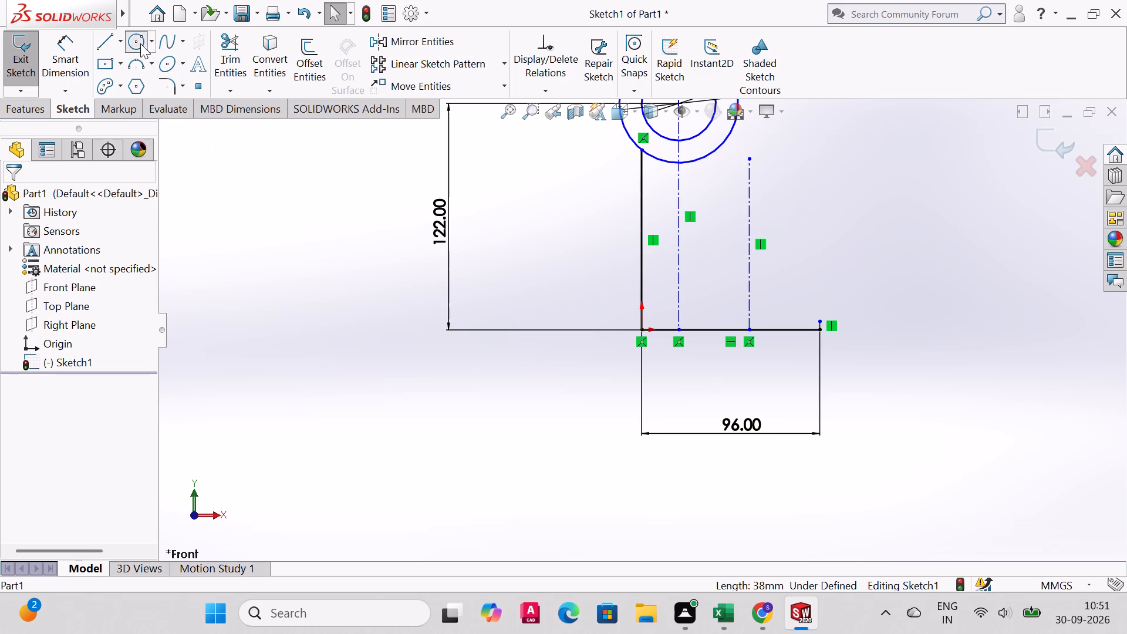
{"action": "left_click", "coordinate": [750, 161]}
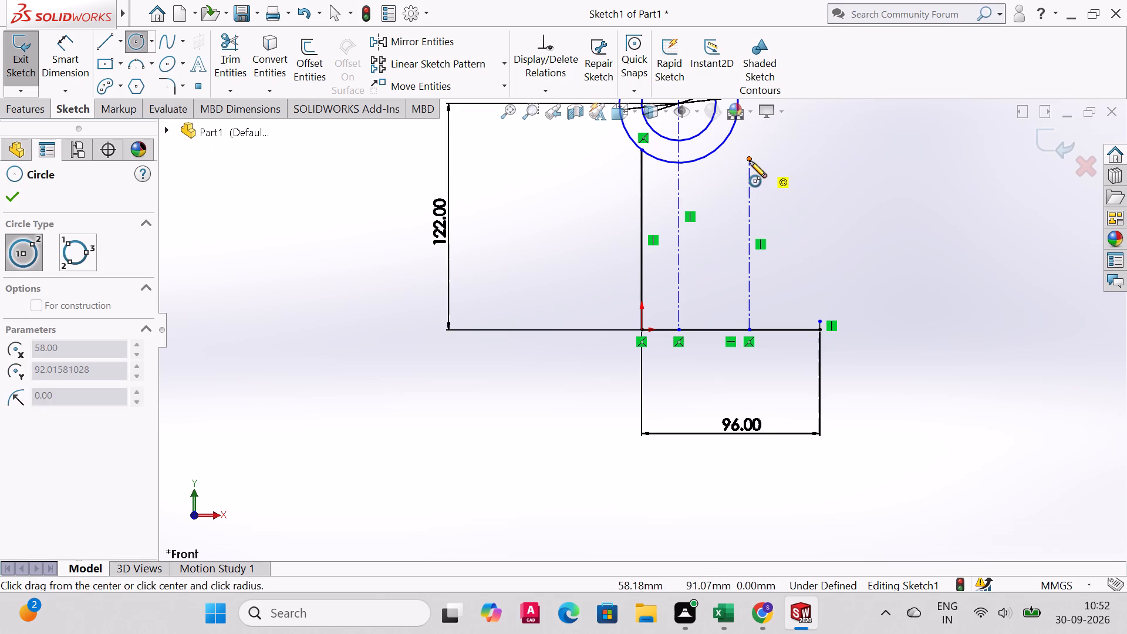
{"action": "left_click", "coordinate": [802, 170]}
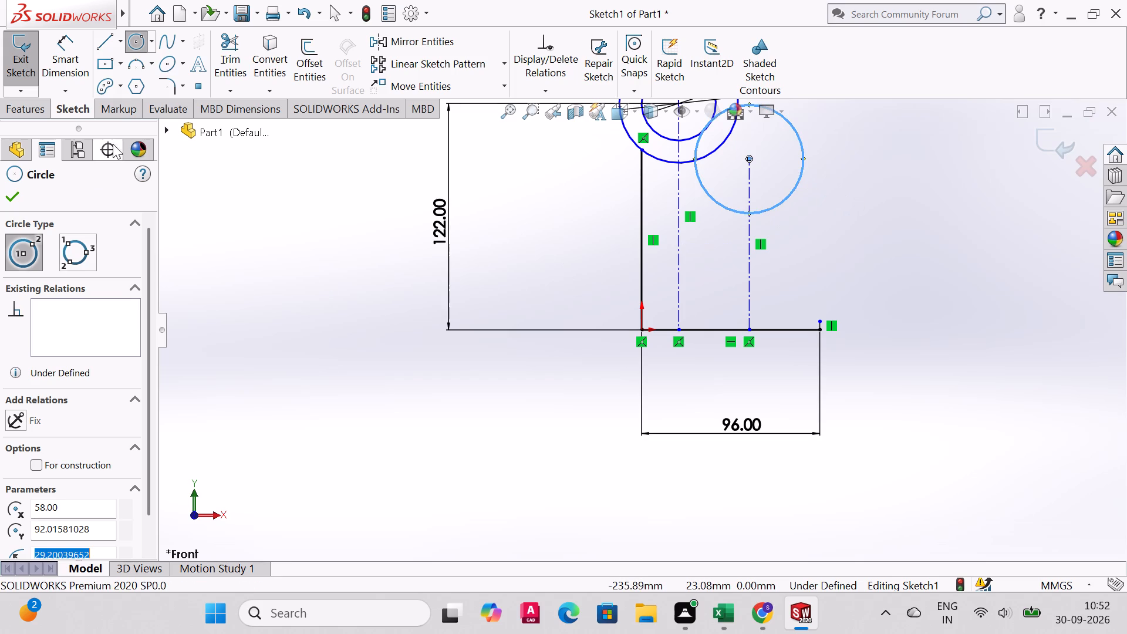
{"action": "left_click", "coordinate": [751, 161]}
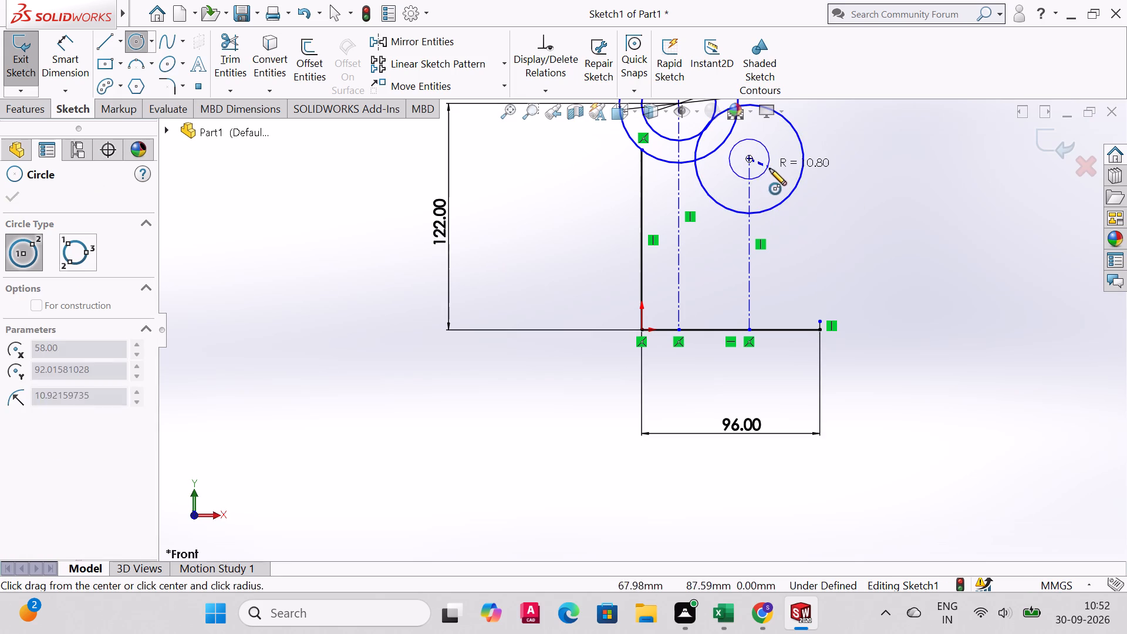
{"action": "left_click", "coordinate": [773, 170]}
Dimension the outer circle around the shorter centerline's upper end as 76 mm in diameter.
{"action": "left_click", "coordinate": [76, 50]}
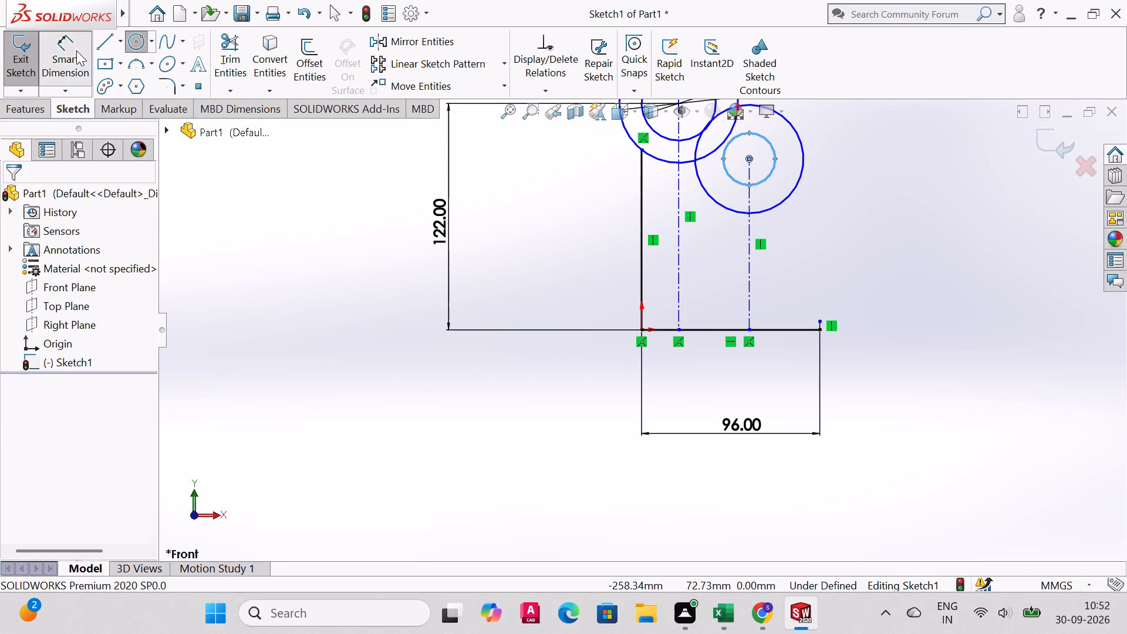
{"action": "scroll", "coordinate": [858, 262], "scroll_direction": "down", "scroll_amount": 1}
{"action": "scroll", "coordinate": [859, 255], "scroll_direction": "up", "scroll_amount": 4}
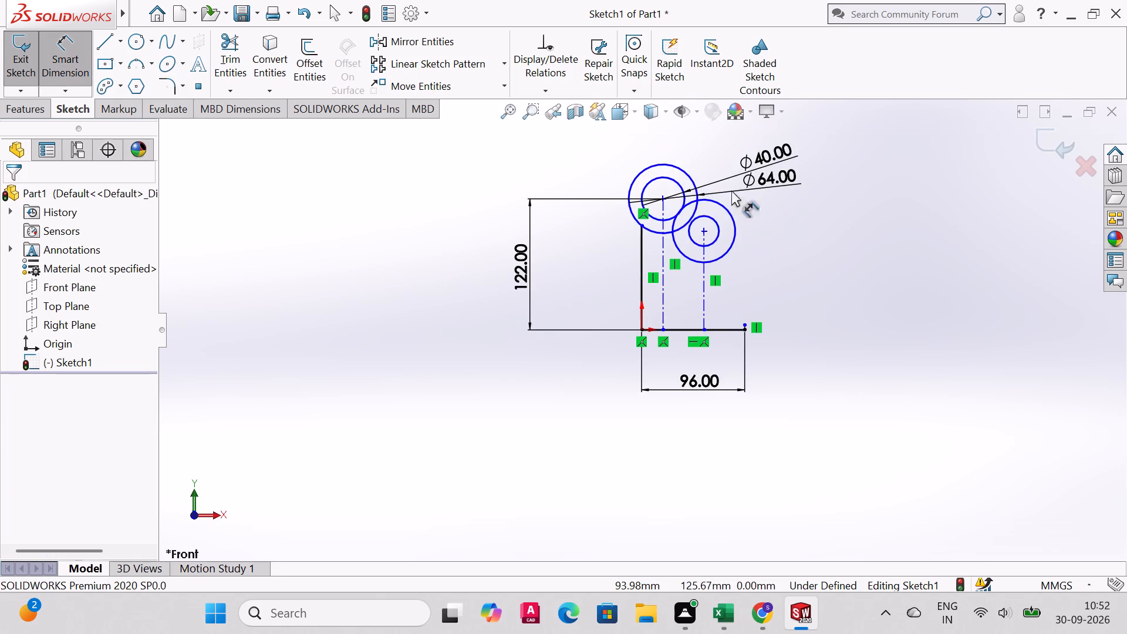
{"action": "scroll", "coordinate": [710, 185], "scroll_direction": "up", "scroll_amount": 2}
{"action": "scroll", "coordinate": [710, 190], "scroll_direction": "down", "scroll_amount": 2}
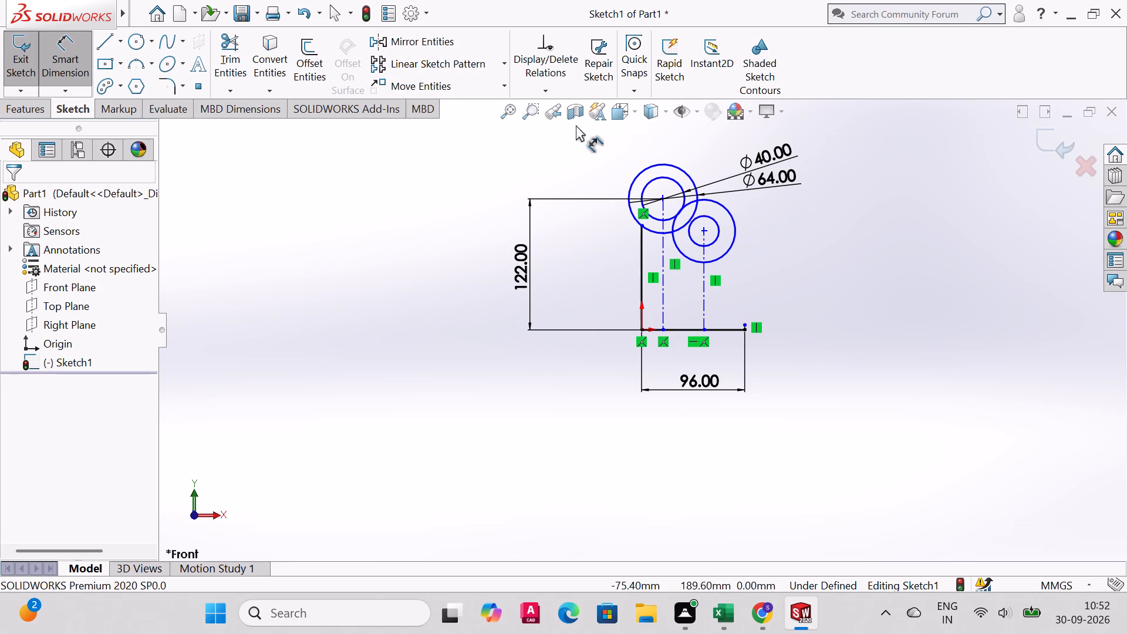
{"action": "left_click", "coordinate": [536, 112]}
{"action": "left_click_drag", "start_coordinate": [627, 156], "coordinate": [771, 285]}
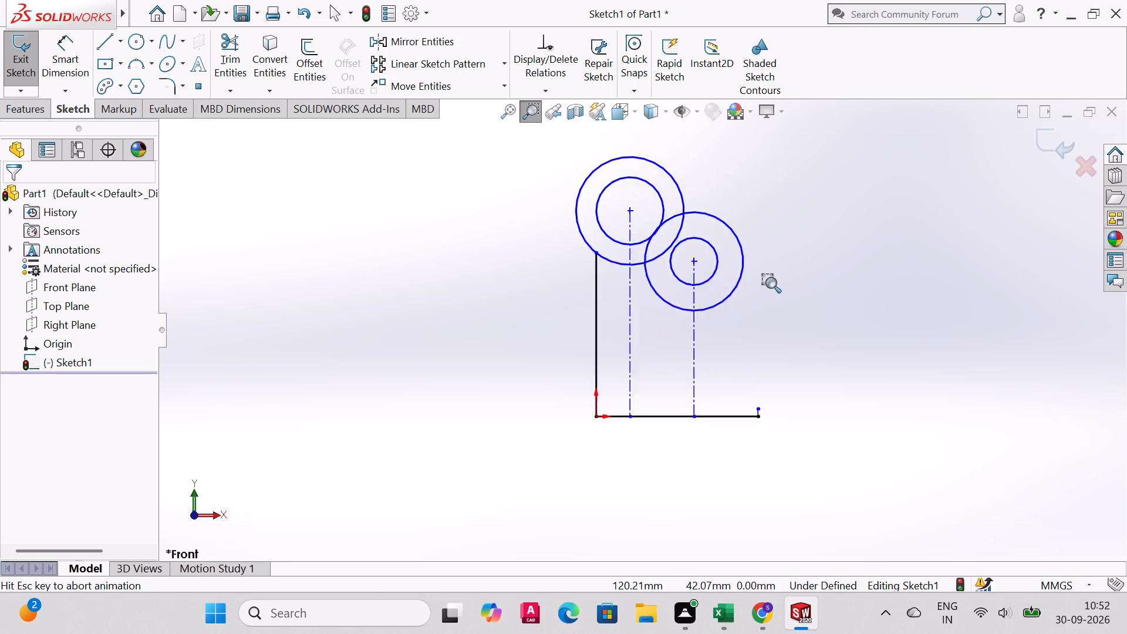
{"action": "left_click", "coordinate": [82, 58]}
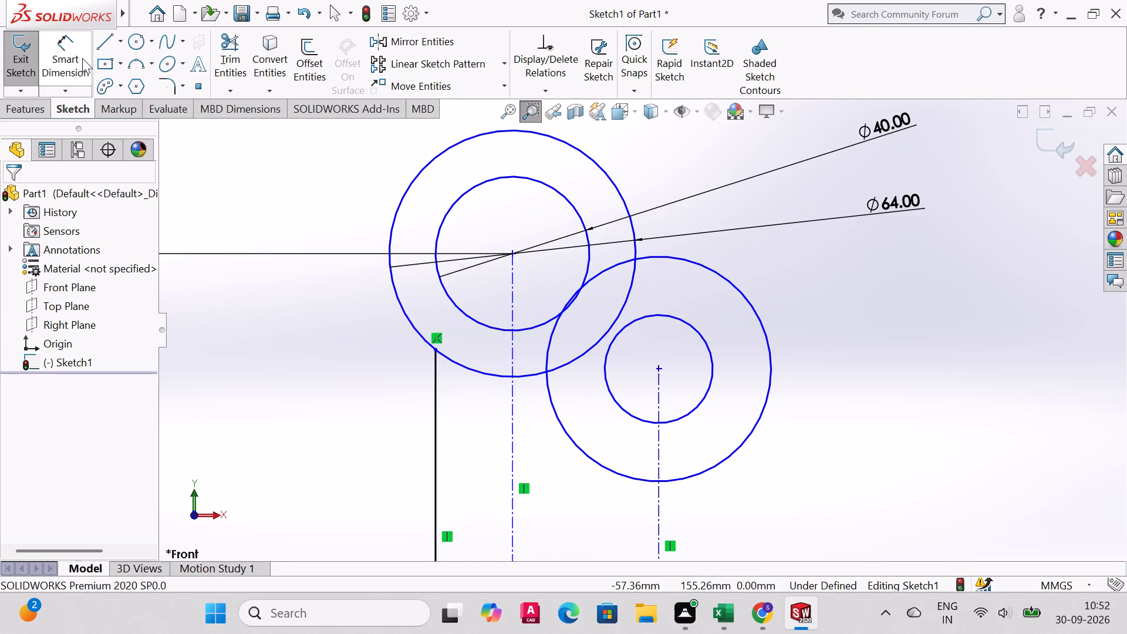
{"action": "left_click", "coordinate": [767, 333]}
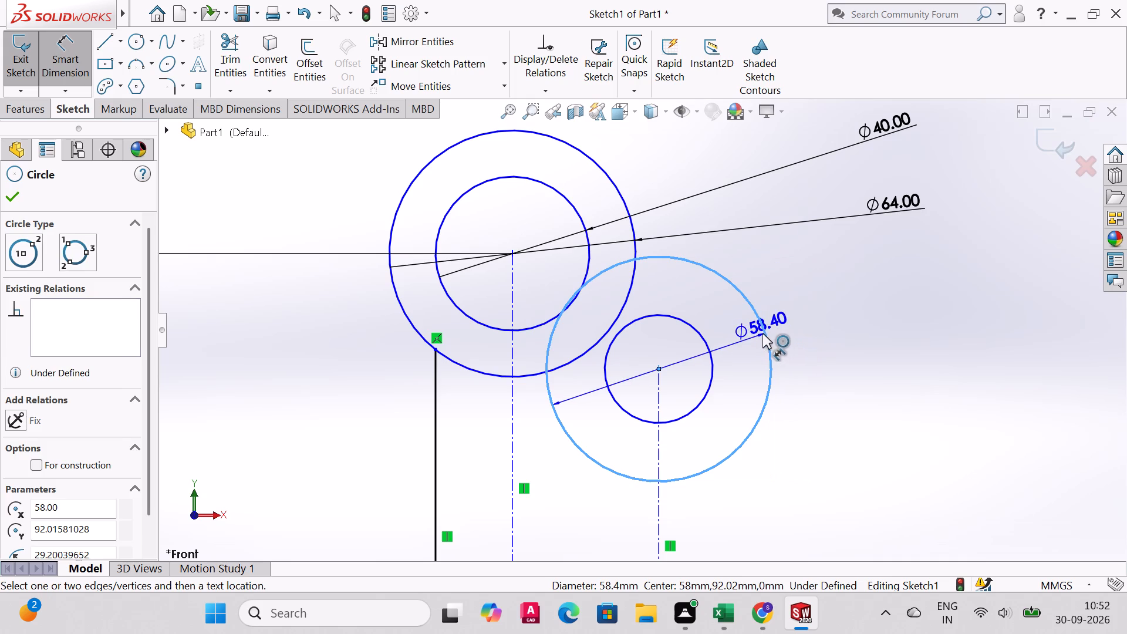
{"action": "left_click", "coordinate": [762, 333]}
{"action": "left_click", "coordinate": [751, 352]}
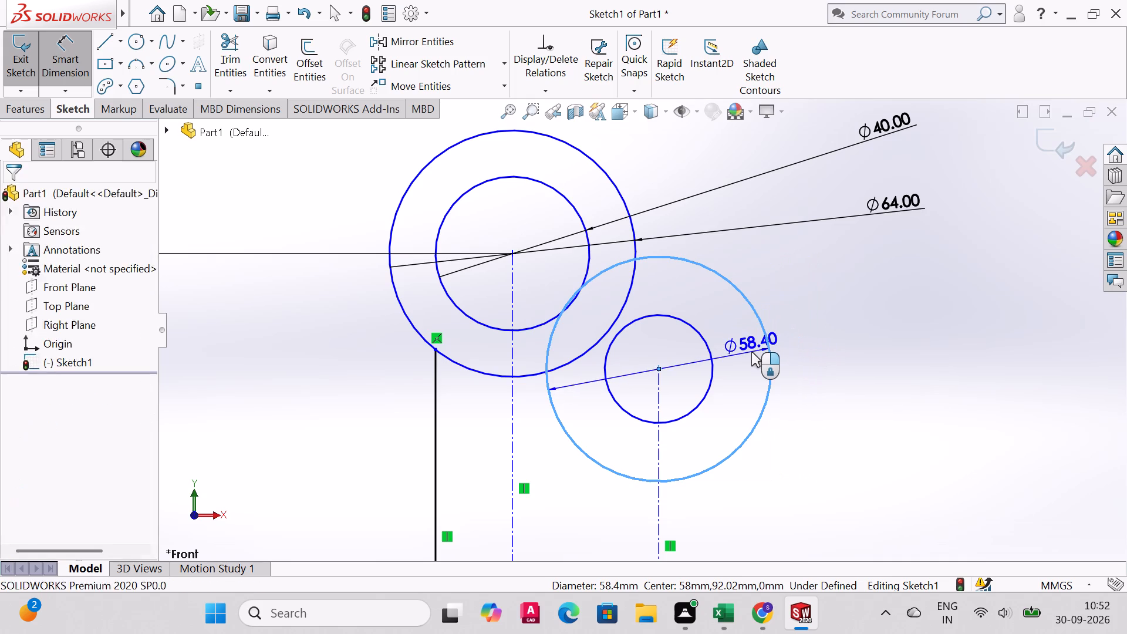
{"action": "scroll", "coordinate": [64, 473], "scroll_direction": "down", "scroll_amount": 7}
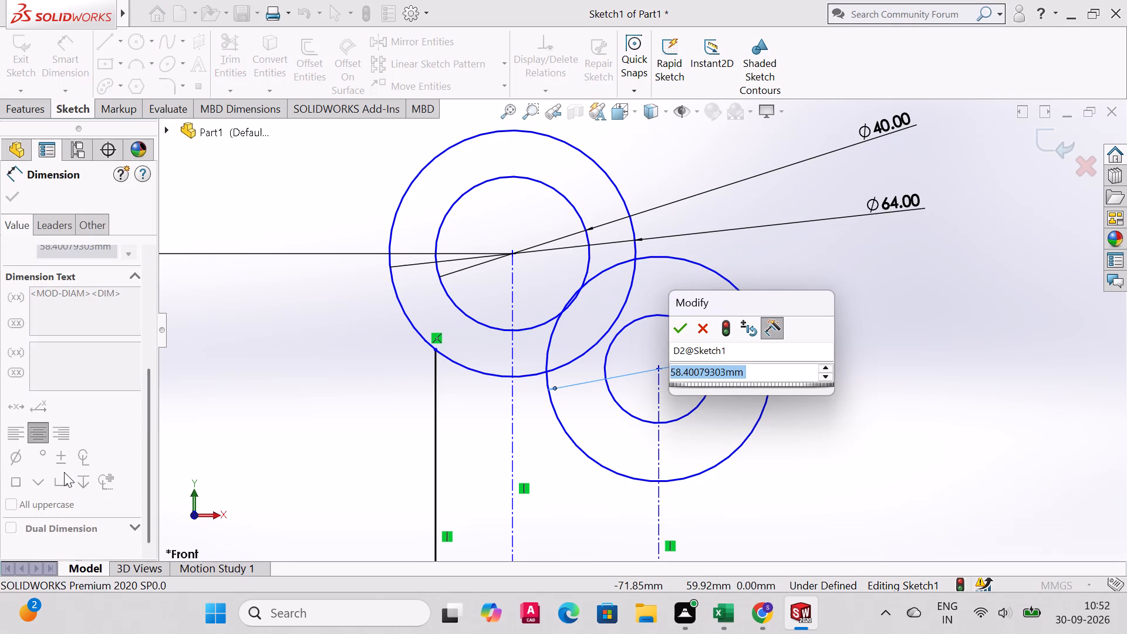
{"action": "scroll", "coordinate": [64, 472], "scroll_direction": "down", "scroll_amount": 2}
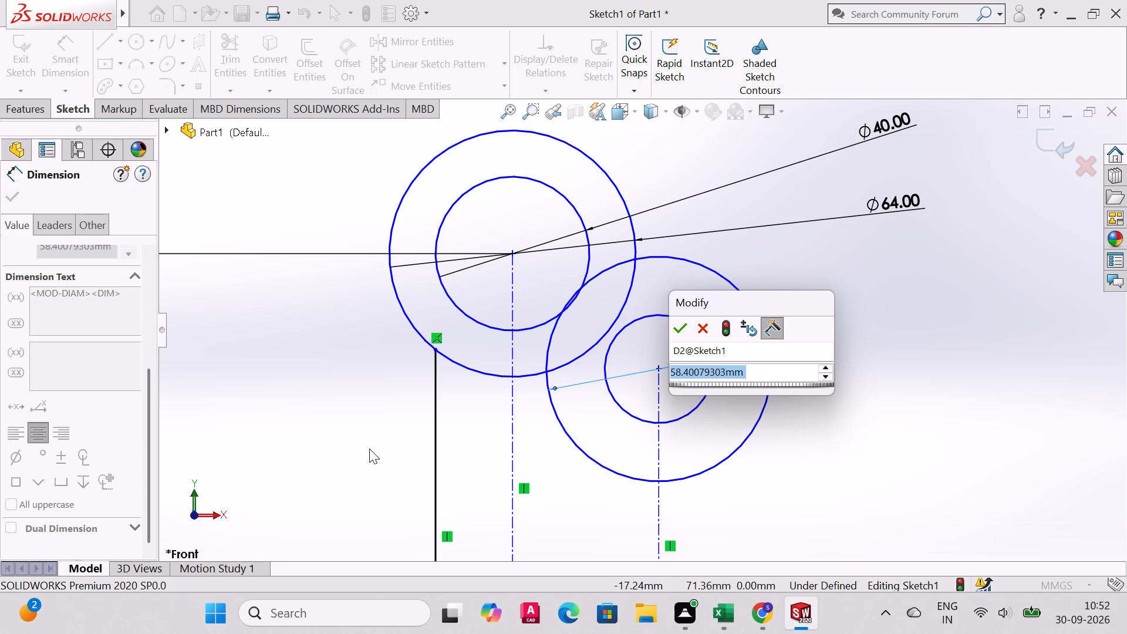
{"action": "type", "text": "76"}
{"action": "key", "text": "Return"}
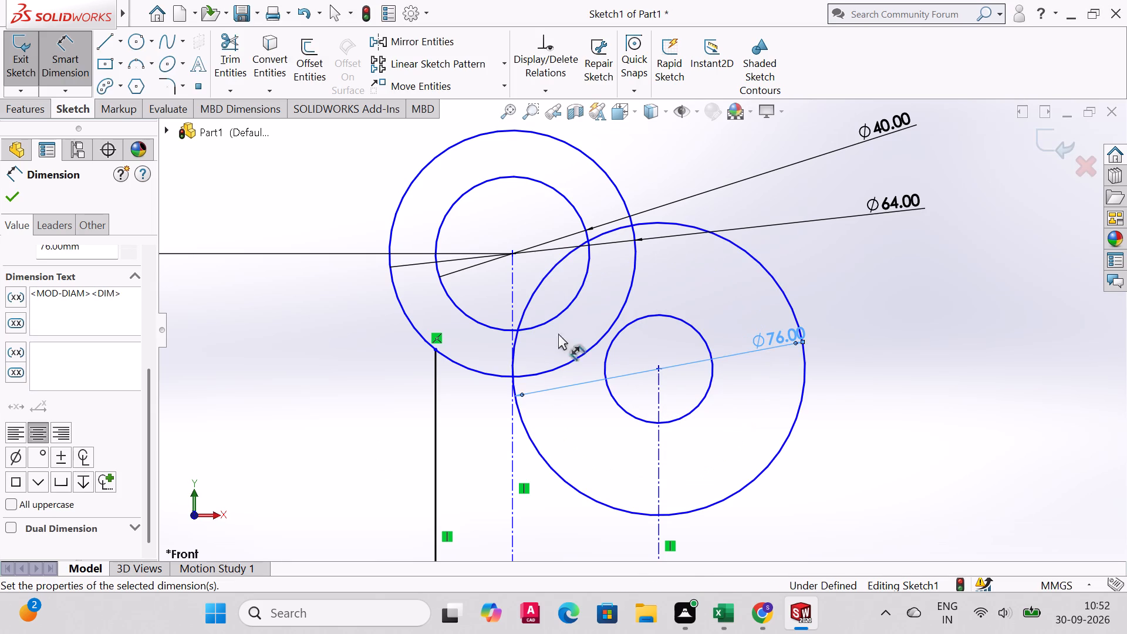
Dimension the inner circle around the shorter centerline's upper end as 44 mm in diameter.
{"action": "left_click", "coordinate": [704, 344]}
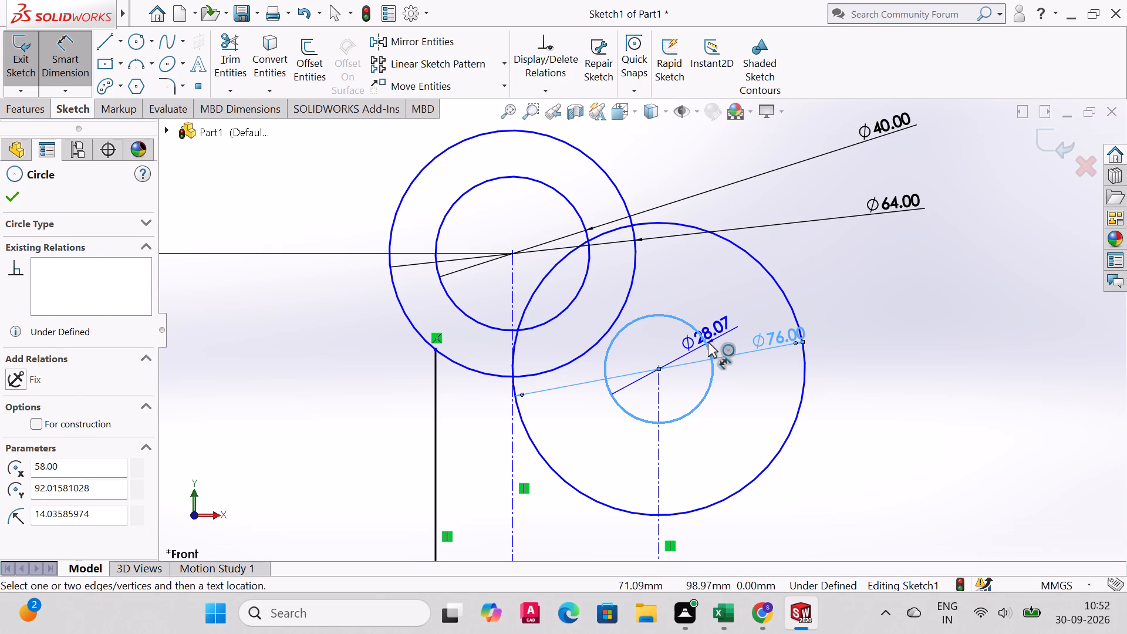
{"action": "left_click", "coordinate": [708, 342]}
{"action": "left_click", "coordinate": [686, 353]}
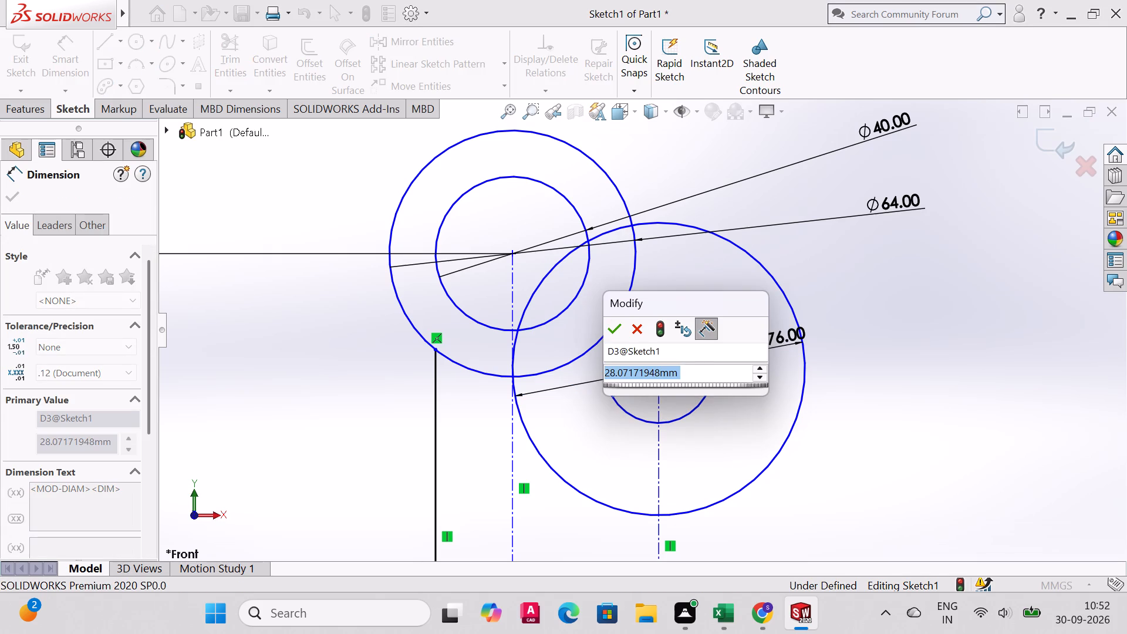
{"action": "type", "text": "44"}
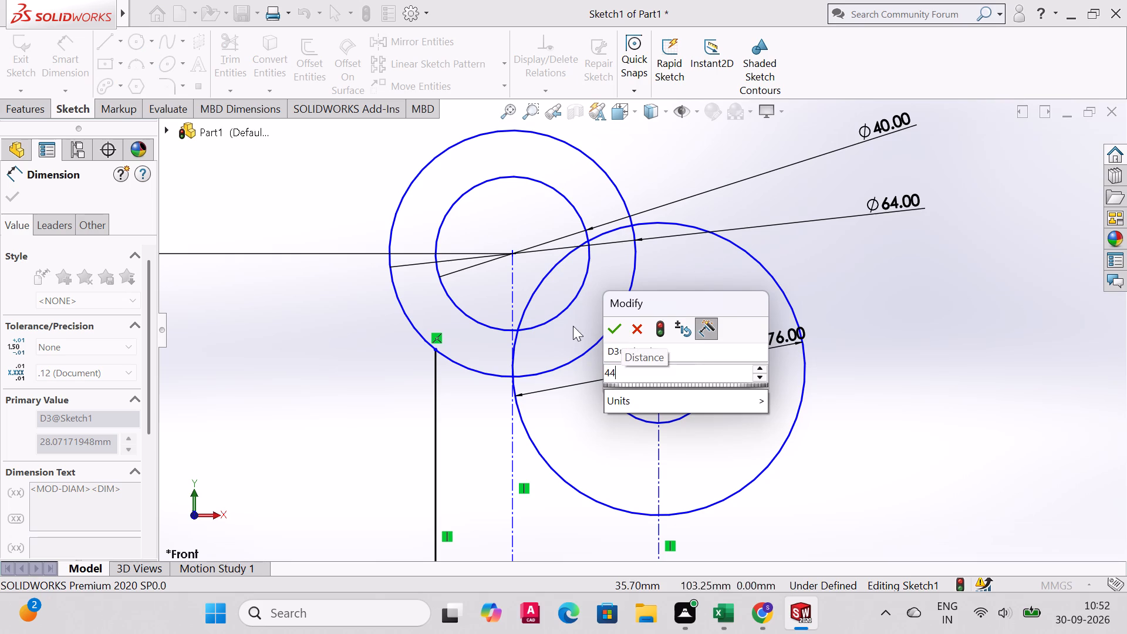
{"action": "left_click", "coordinate": [608, 330]}
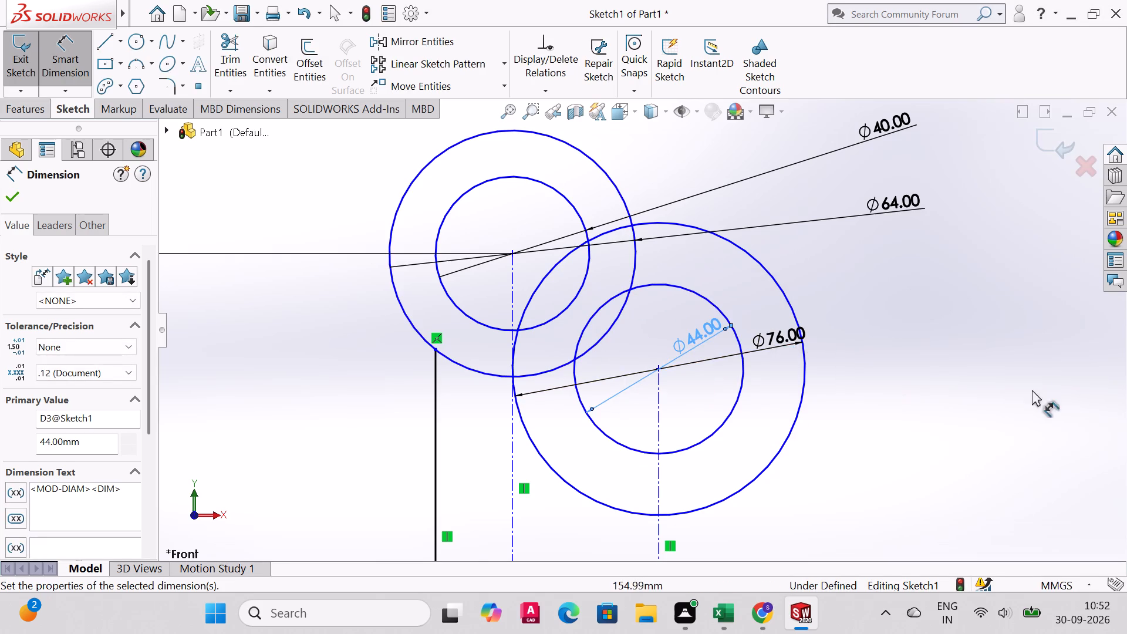
Dimension the height of the 44 mm circle's center above the base line as 70 mm.
{"action": "scroll", "coordinate": [944, 318], "scroll_direction": "down", "scroll_amount": 3}
{"action": "scroll", "coordinate": [928, 365], "scroll_direction": "up", "scroll_amount": 4}
{"action": "scroll", "coordinate": [768, 345], "scroll_direction": "down", "scroll_amount": 2}
{"action": "scroll", "coordinate": [769, 421], "scroll_direction": "up", "scroll_amount": 5}
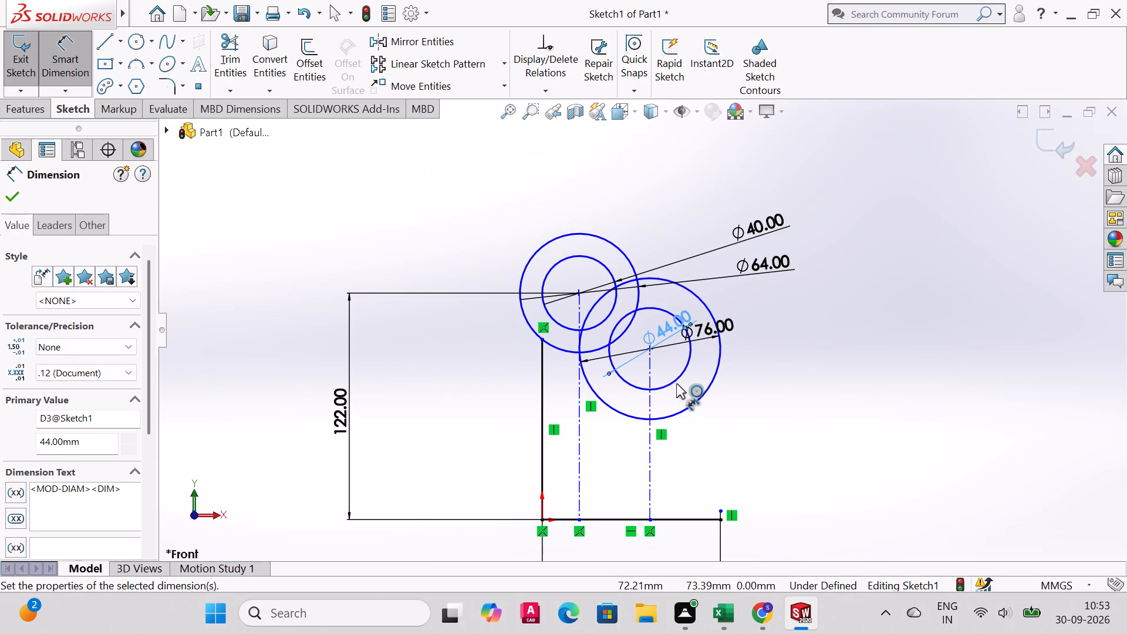
{"action": "left_click", "coordinate": [676, 383]}
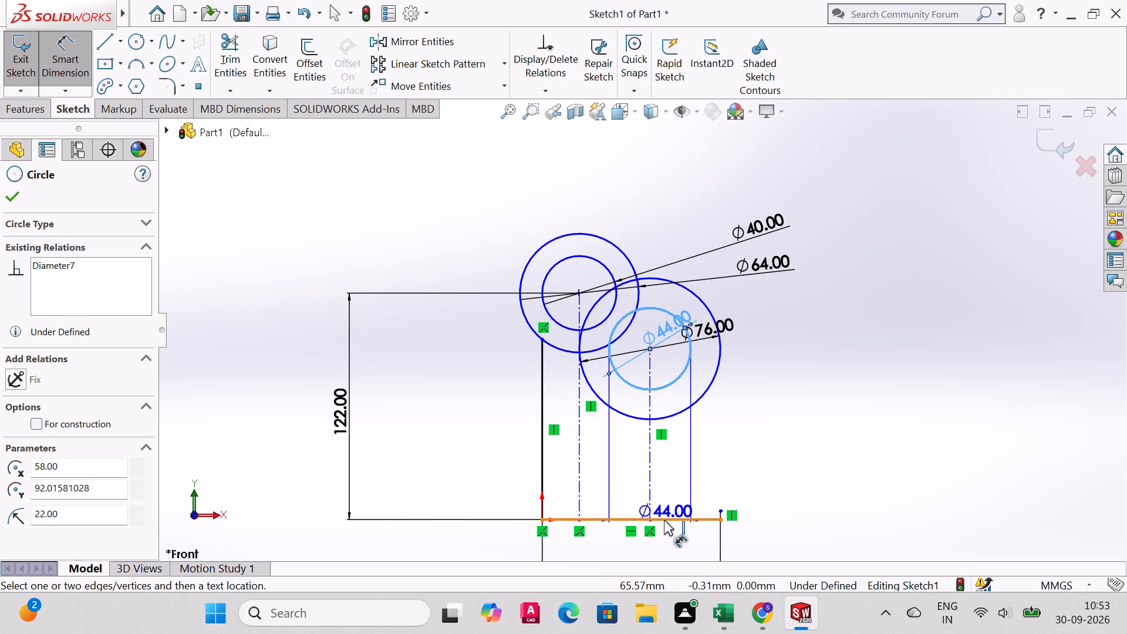
{"action": "left_click", "coordinate": [679, 520]}
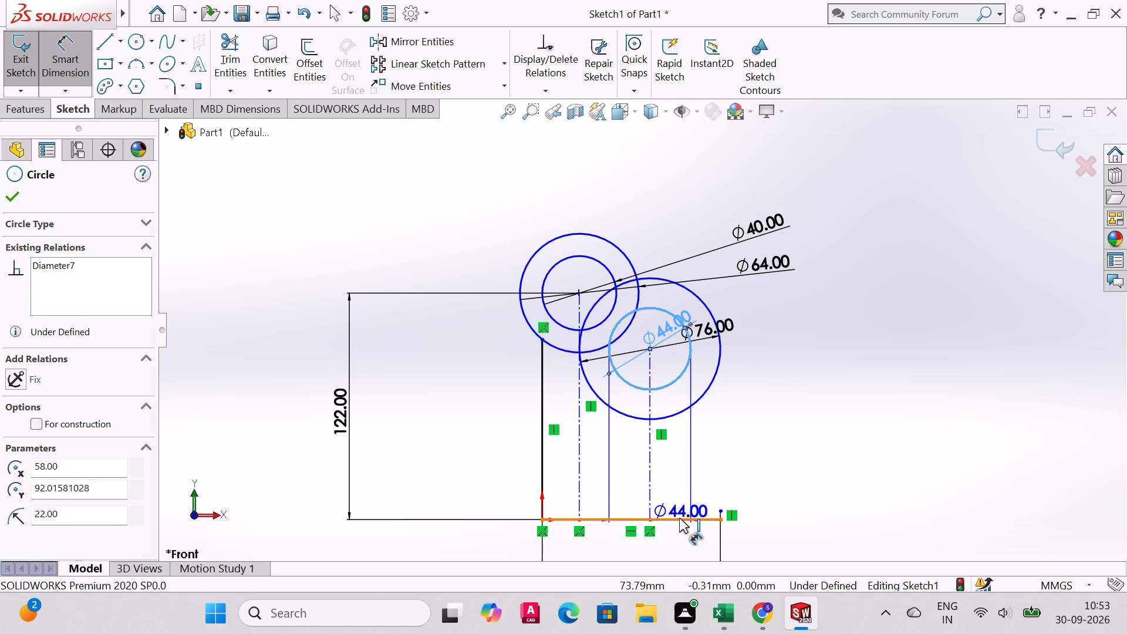
{"action": "left_click", "coordinate": [845, 446]}
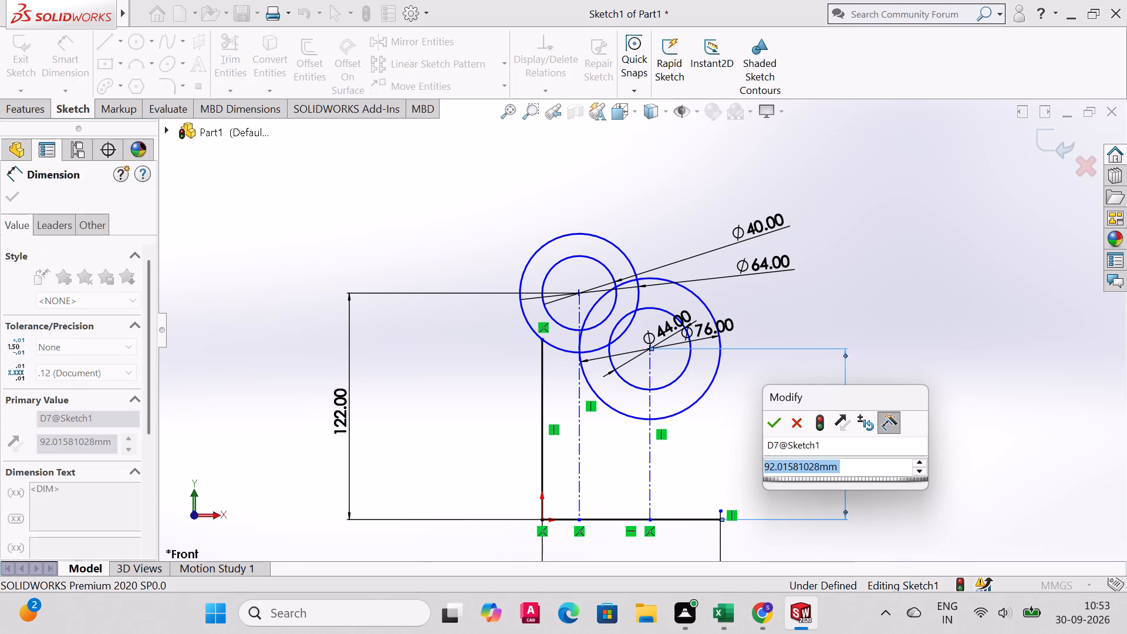
{"action": "type", "text": "70"}
{"action": "key", "text": "Return"}
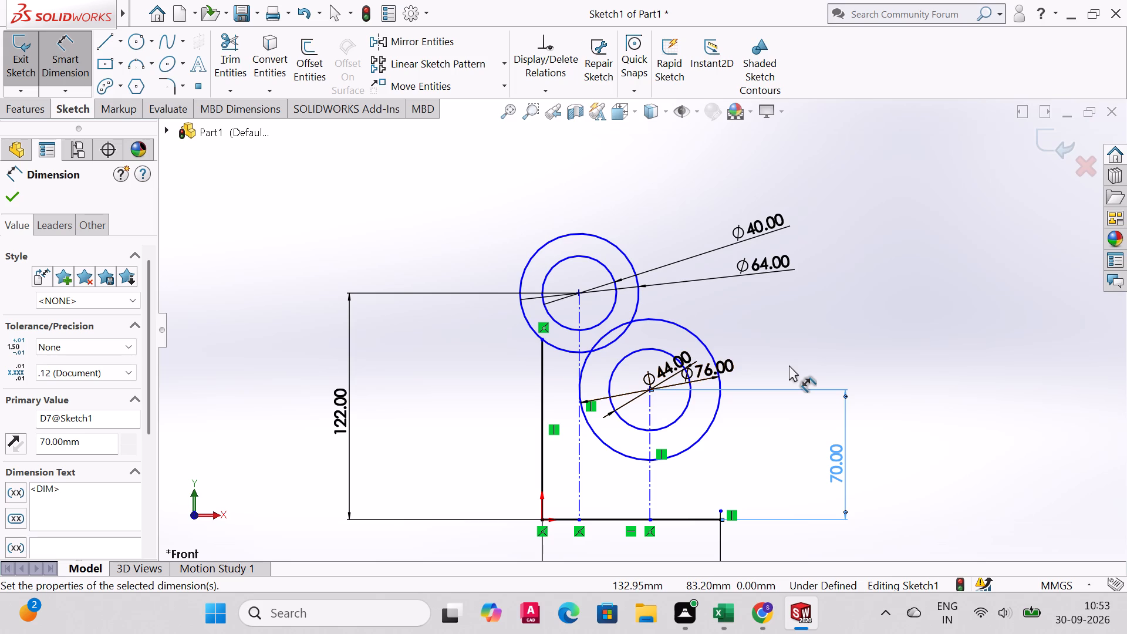
{"action": "left_click", "coordinate": [9, 194]}
Examine the base line and the lower ends of the two vertical centerlines up close.
{"action": "scroll", "coordinate": [605, 352], "scroll_direction": "down", "scroll_amount": 2}
{"action": "scroll", "coordinate": [612, 416], "scroll_direction": "up", "scroll_amount": 4}
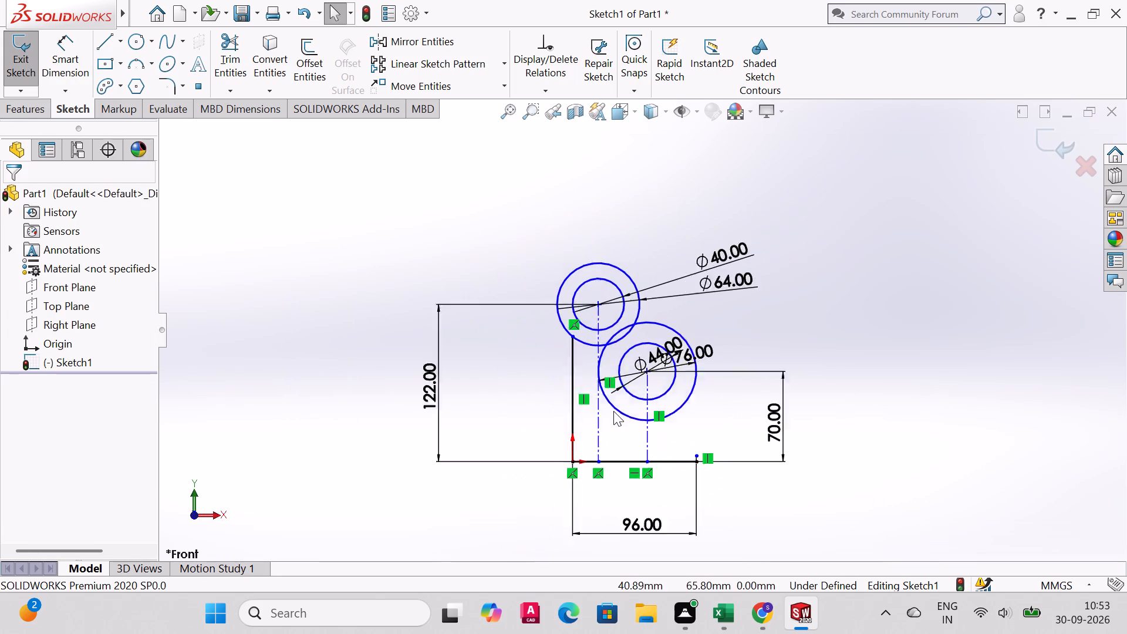
{"action": "scroll", "coordinate": [613, 411], "scroll_direction": "up", "scroll_amount": 1}
{"action": "scroll", "coordinate": [587, 457], "scroll_direction": "up", "scroll_amount": 3}
{"action": "scroll", "coordinate": [628, 390], "scroll_direction": "down", "scroll_amount": 4}
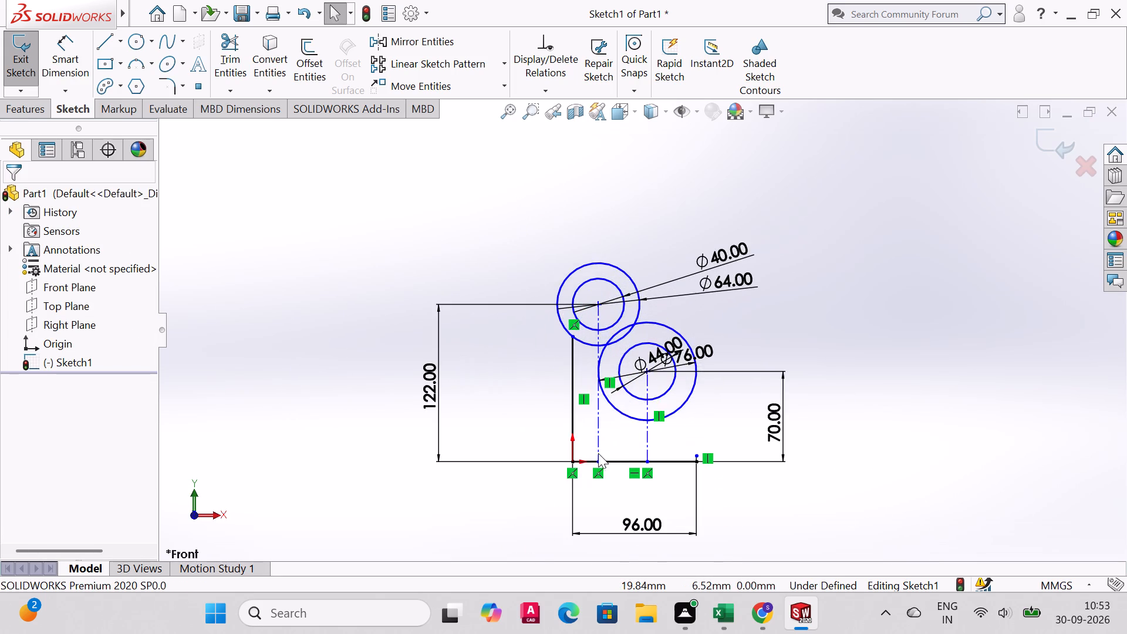
{"action": "scroll", "coordinate": [598, 453], "scroll_direction": "down", "scroll_amount": 2}
{"action": "left_click", "coordinate": [529, 115]}
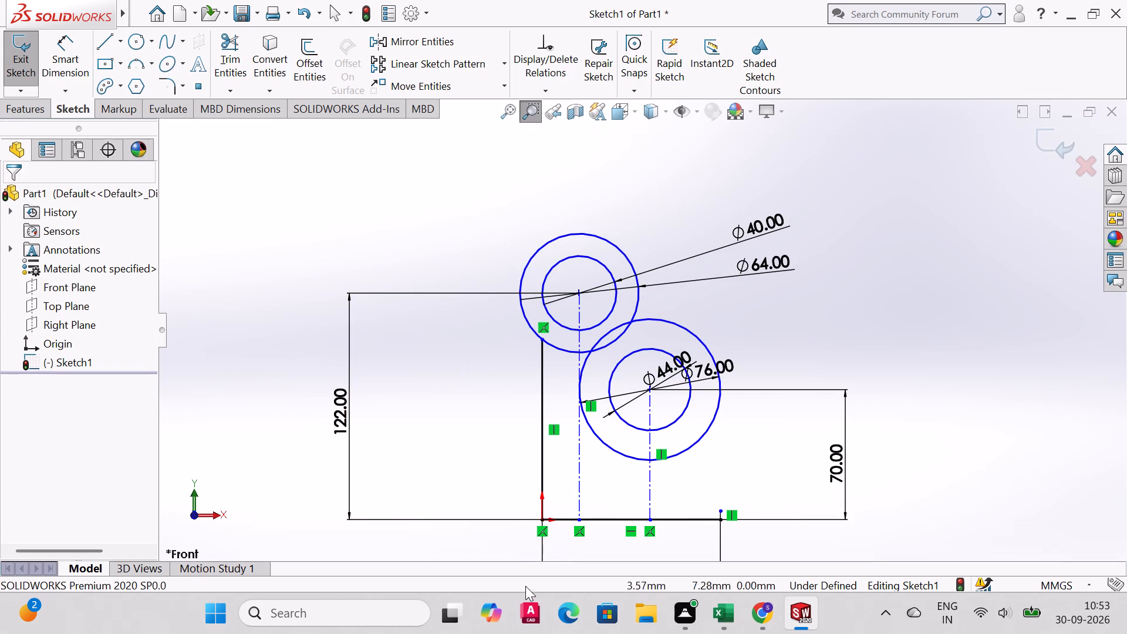
{"action": "left_click_drag", "start_coordinate": [495, 373], "coordinate": [809, 557]}
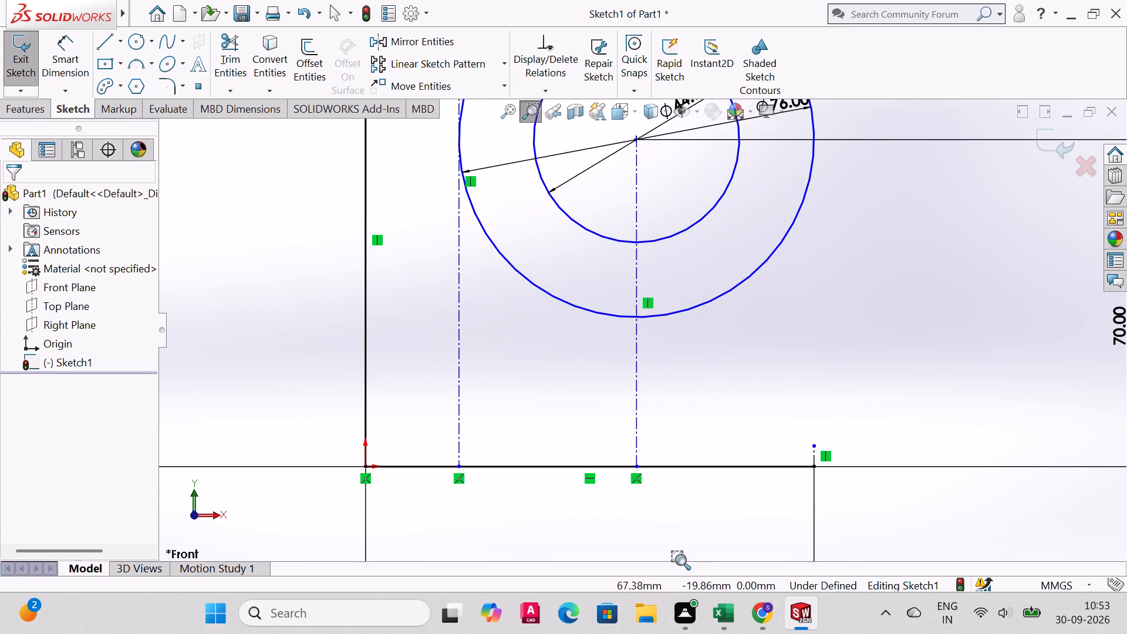
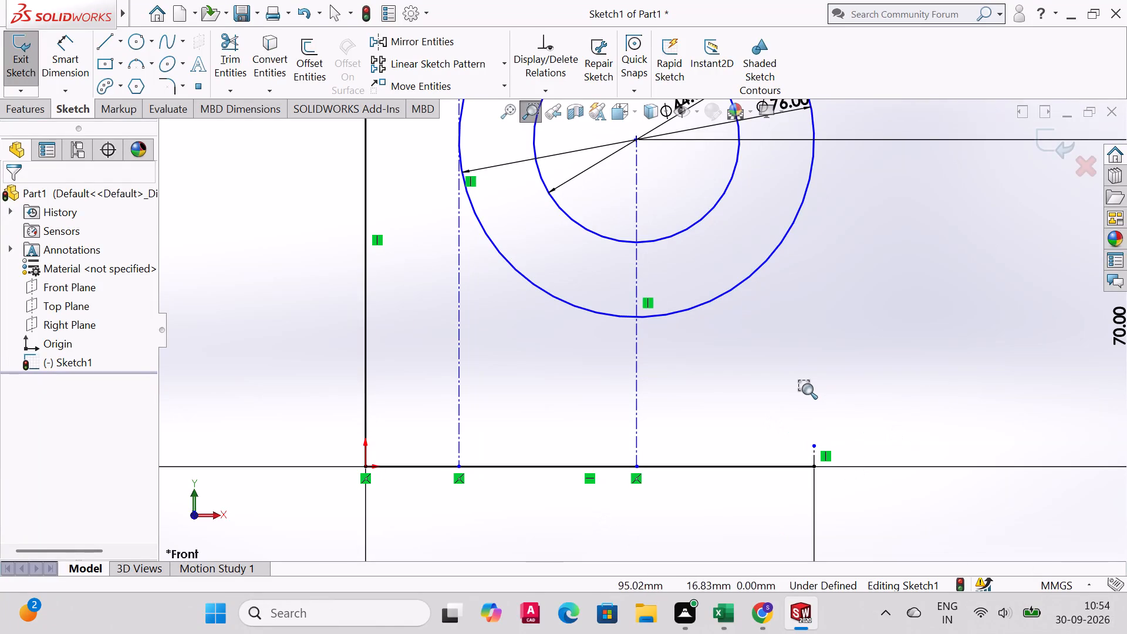
Draw a vertical centerline about 55 mm long down from the 44 mm circle's center, along the shorter centerline.
{"action": "scroll", "coordinate": [773, 273], "scroll_direction": "up", "scroll_amount": 4}
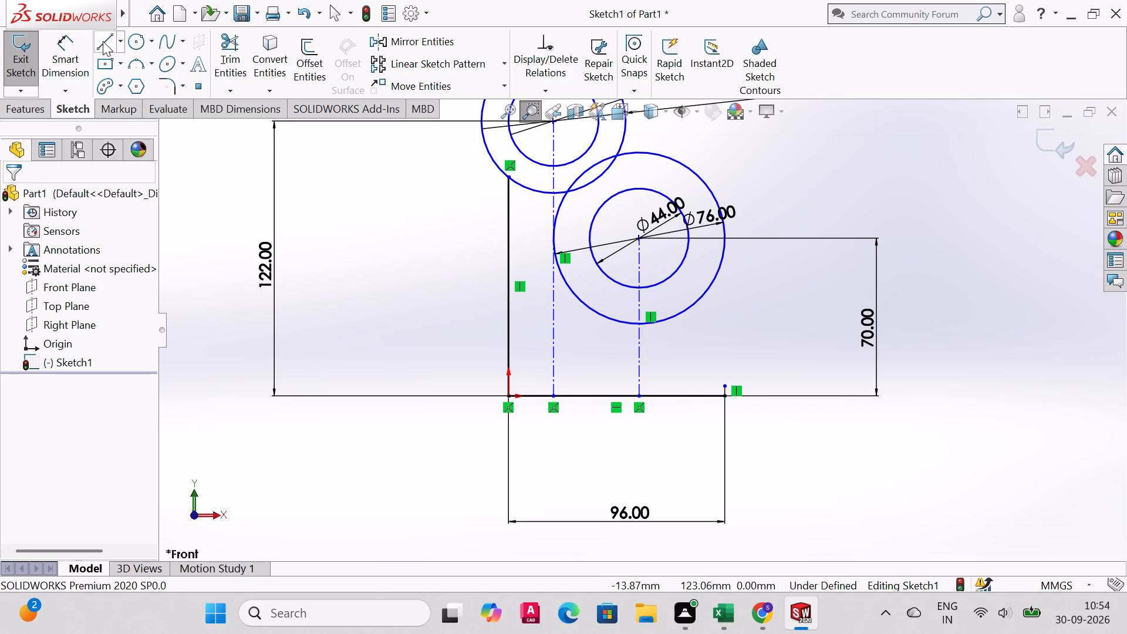
{"action": "left_click", "coordinate": [118, 41]}
{"action": "left_click", "coordinate": [126, 87]}
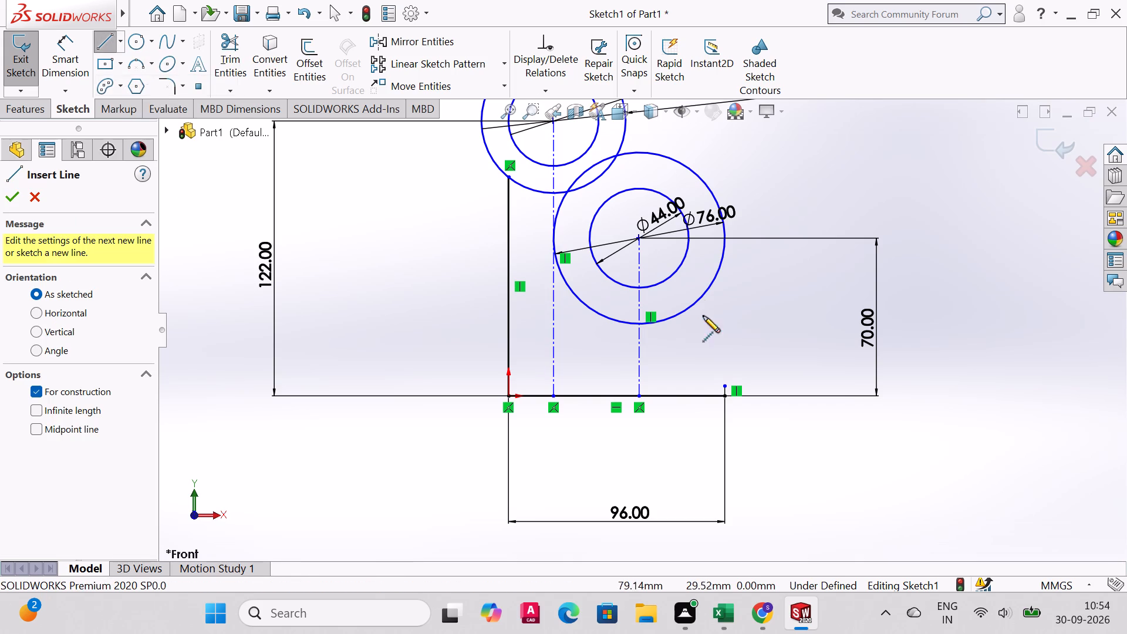
{"action": "left_click", "coordinate": [636, 240]}
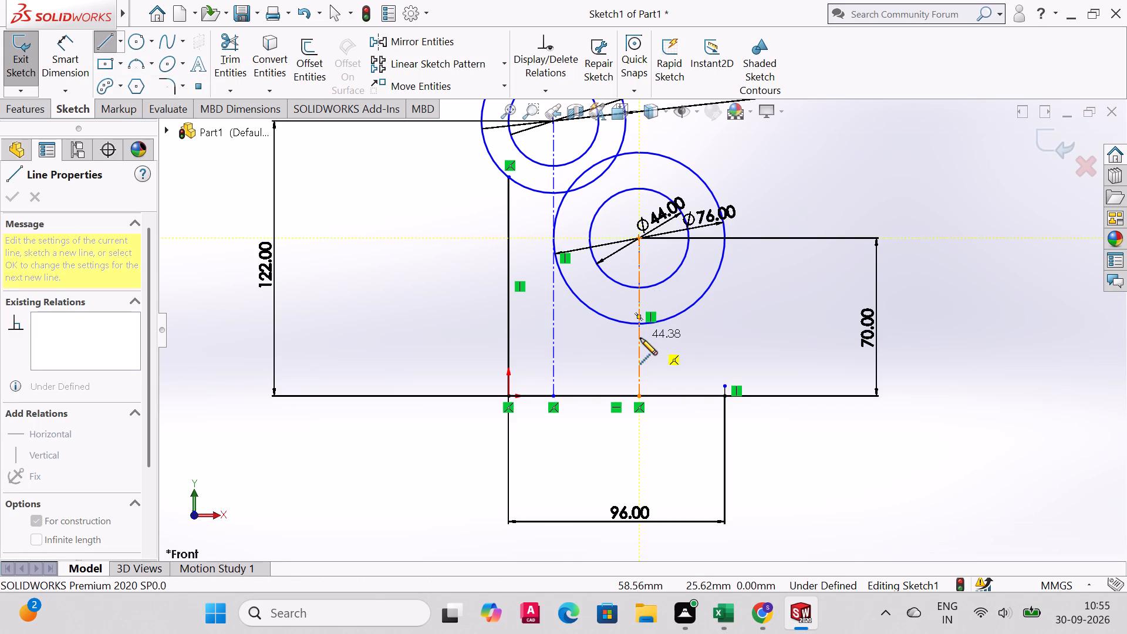
{"action": "type", "text": "48"}
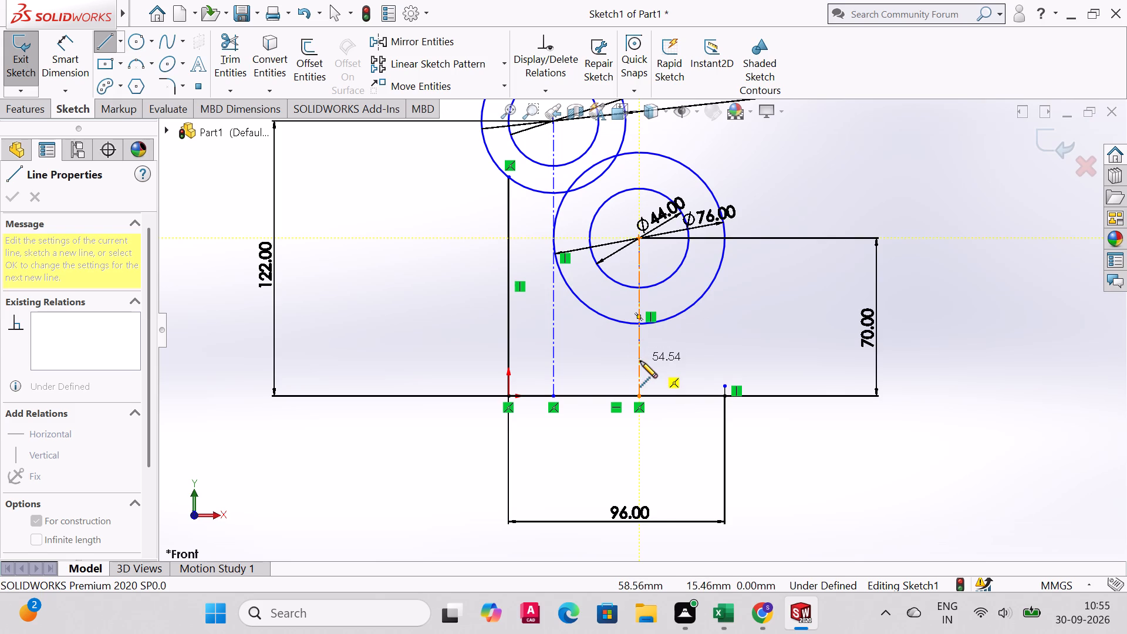
{"action": "left_click", "coordinate": [639, 362]}
{"action": "right_click", "coordinate": [706, 327]}
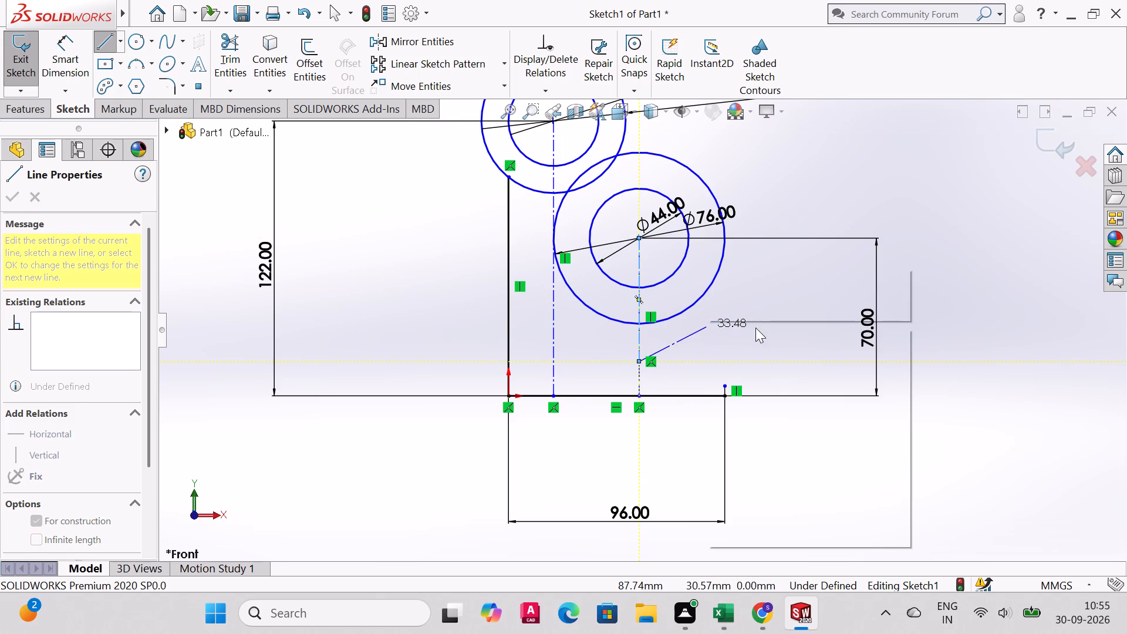
{"action": "left_click", "coordinate": [760, 342]}
Dimension the new vertical centerline below the 44 mm circle's center as 48 mm long.
{"action": "left_click", "coordinate": [639, 296]}
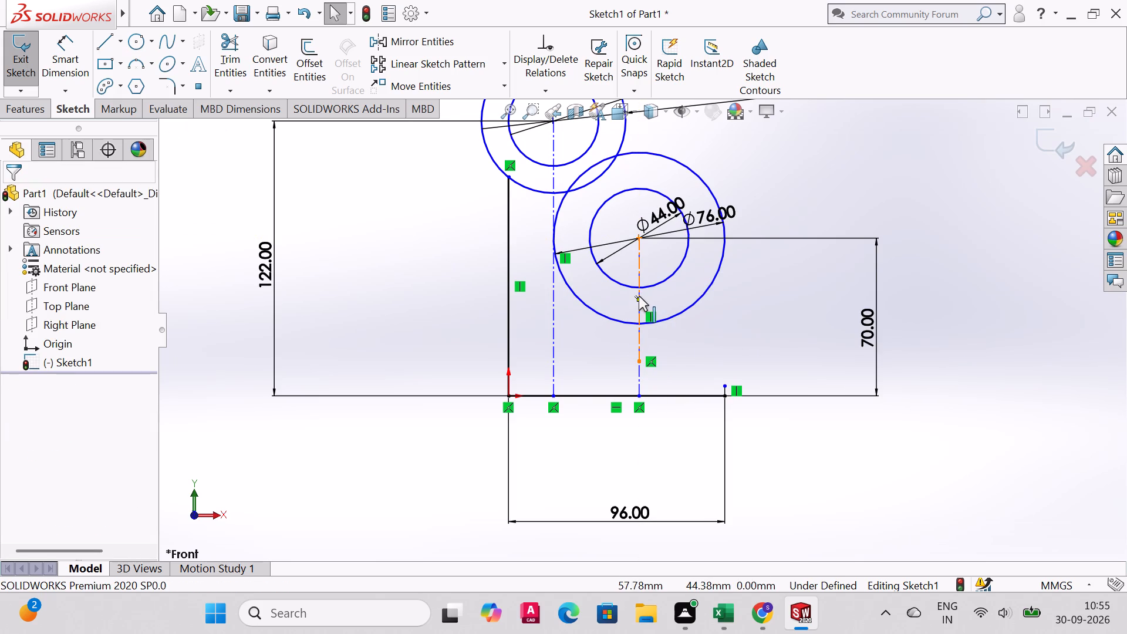
{"action": "left_click", "coordinate": [77, 50]}
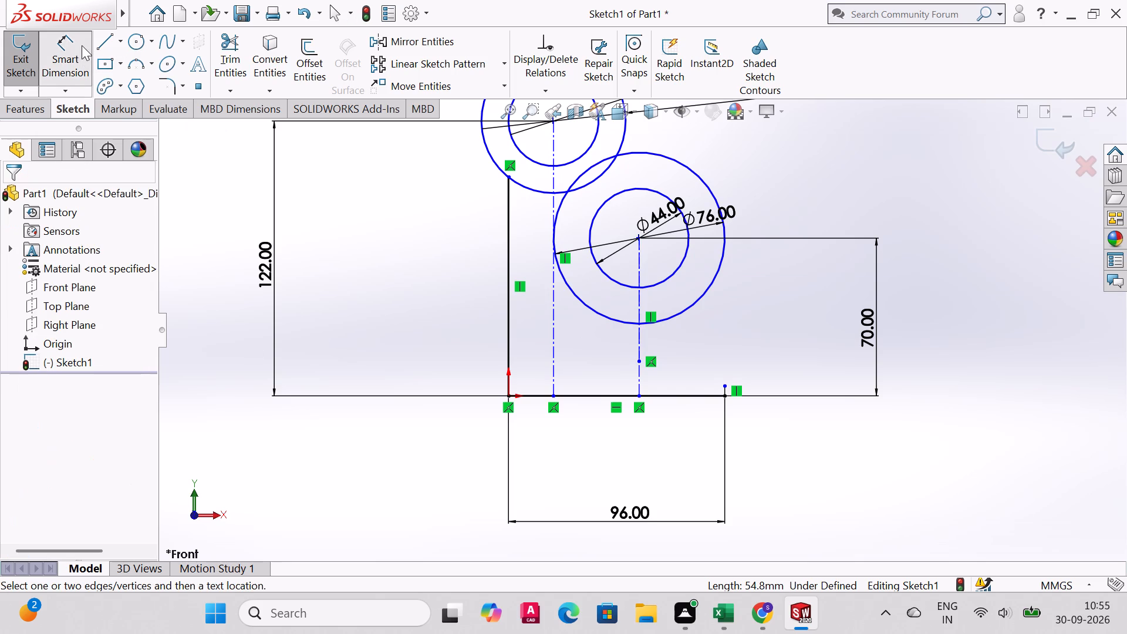
{"action": "left_click", "coordinate": [639, 301]}
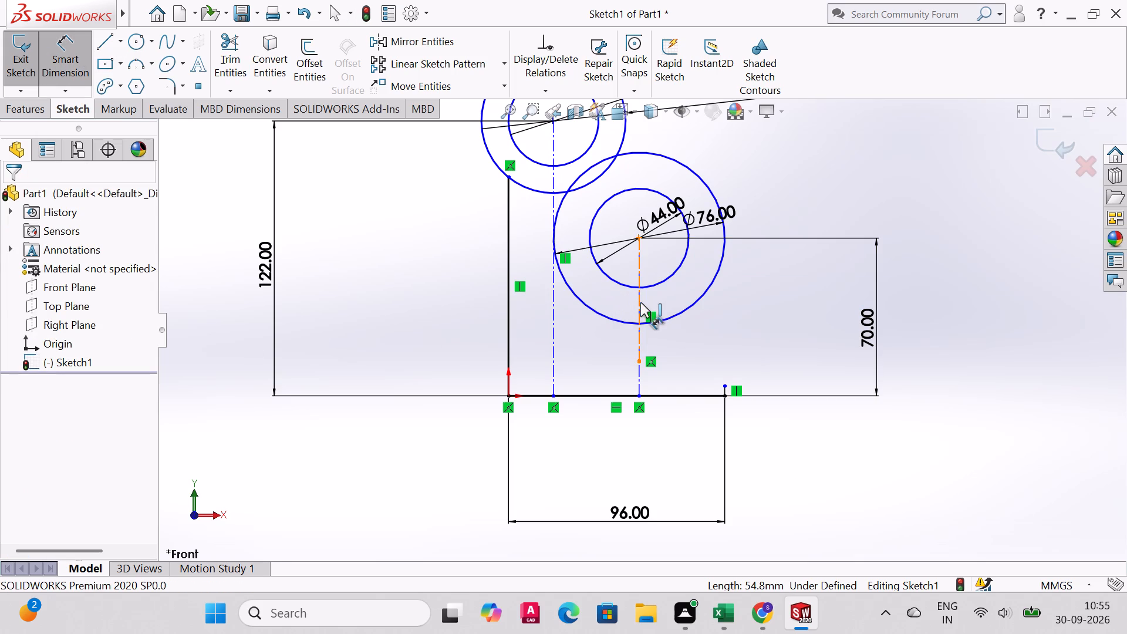
{"action": "left_click", "coordinate": [797, 304]}
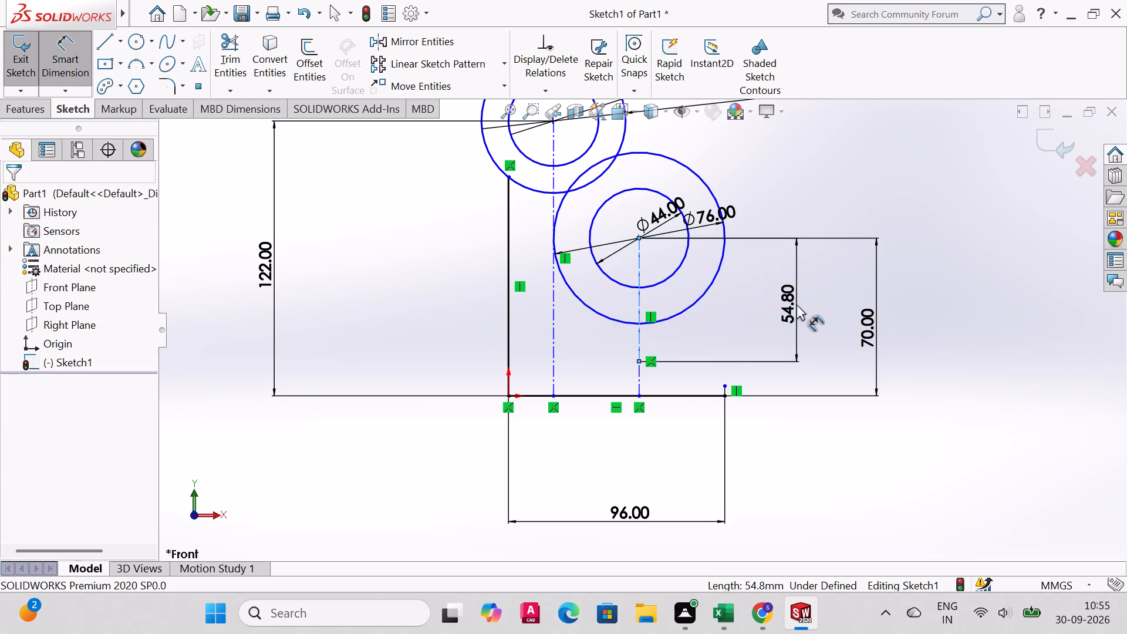
{"action": "type", "text": "48"}
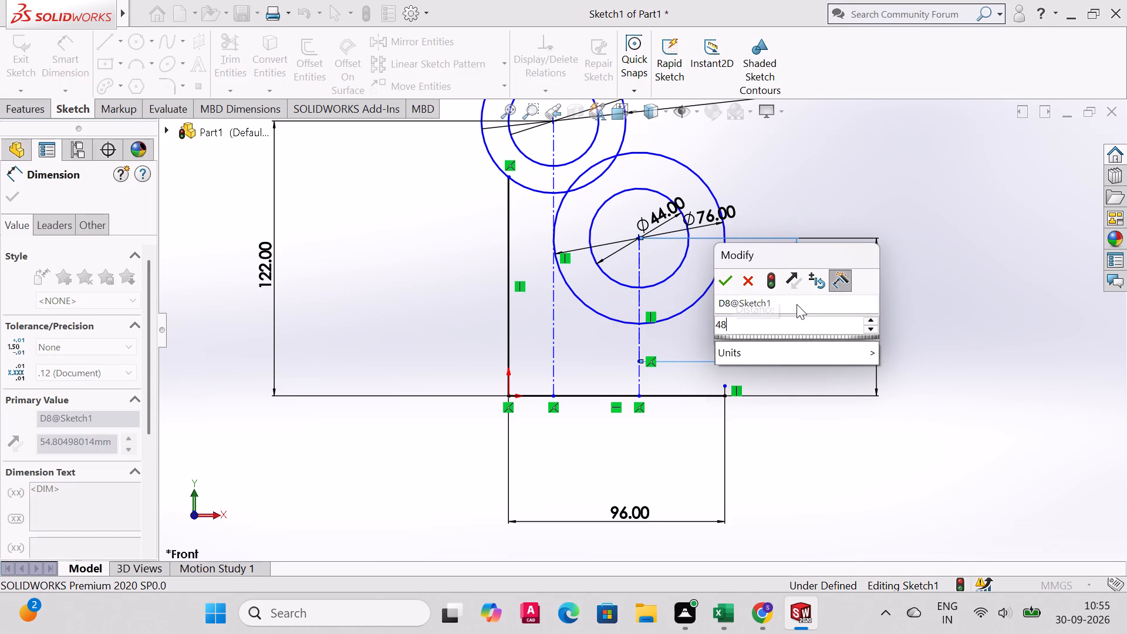
{"action": "key", "text": "Return"}
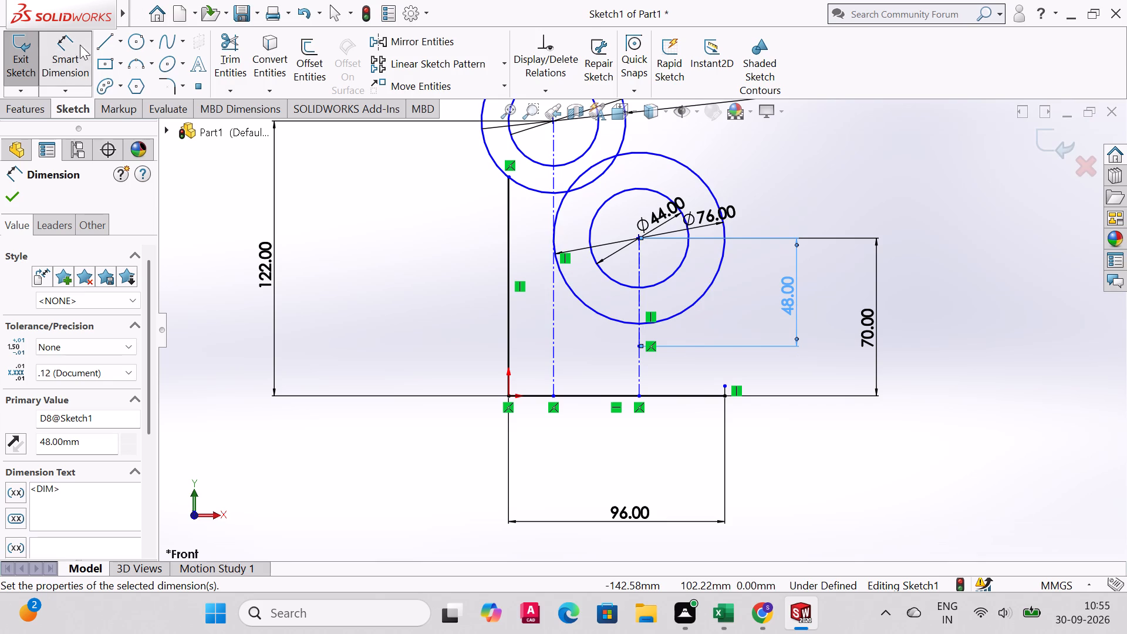
Draw a horizontal centerline from the lower end of the 48 mm centerline to the longer vertical centerline.
{"action": "left_click", "coordinate": [121, 46]}
{"action": "left_click", "coordinate": [124, 82]}
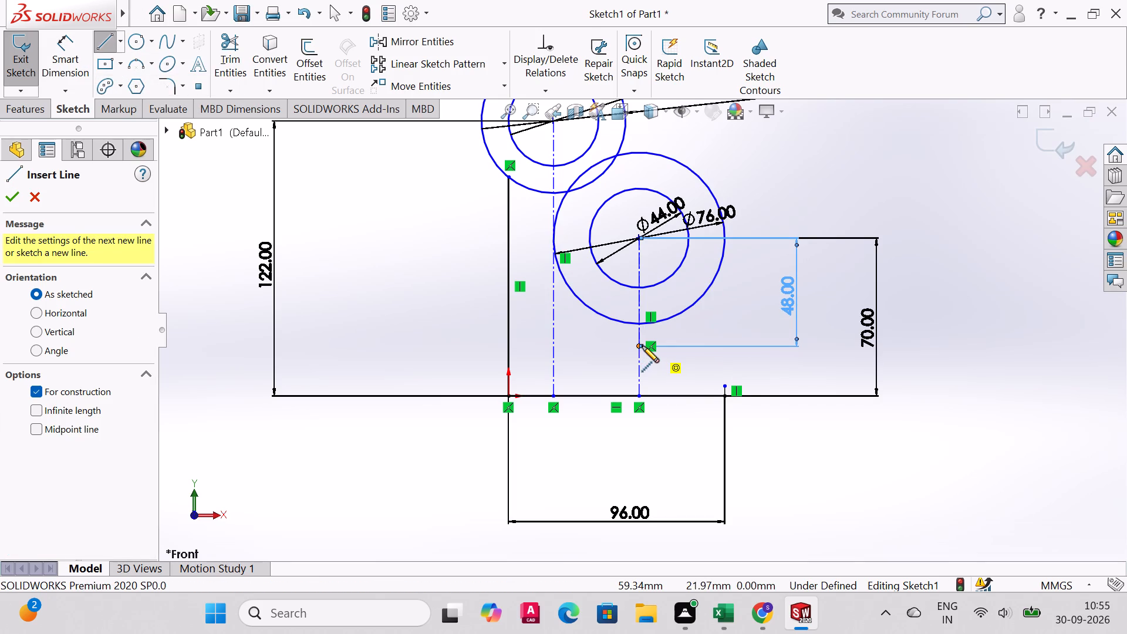
{"action": "left_click", "coordinate": [640, 347]}
{"action": "left_click", "coordinate": [554, 346]}
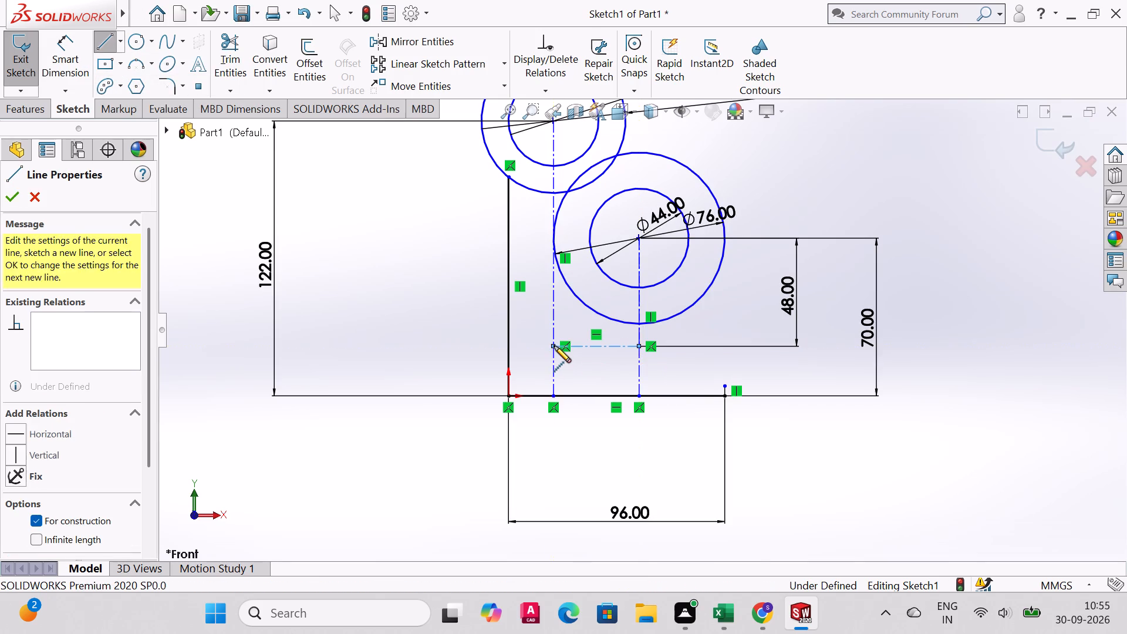
{"action": "right_click", "coordinate": [552, 346]}
{"action": "left_click", "coordinate": [593, 357]}
Sketch a circle about 20 mm in diameter centered where the horizontal centerline meets the longer vertical centerline.
{"action": "left_click", "coordinate": [135, 47]}
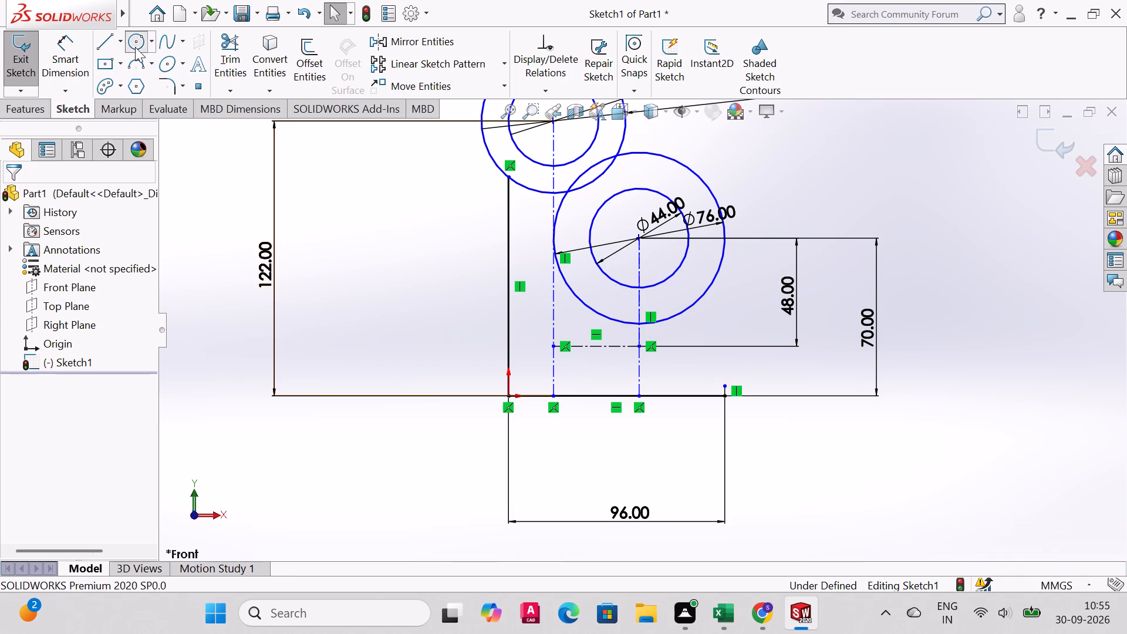
{"action": "left_click", "coordinate": [554, 346]}
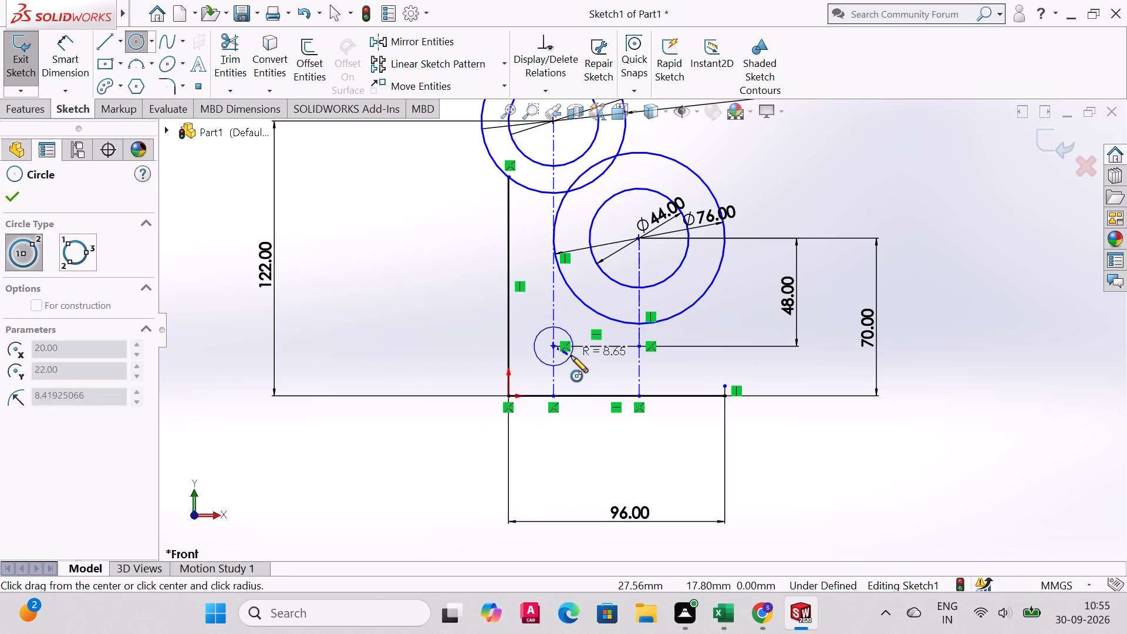
{"action": "left_click", "coordinate": [574, 356]}
{"action": "right_click", "coordinate": [572, 357]}
{"action": "left_click", "coordinate": [606, 366]}
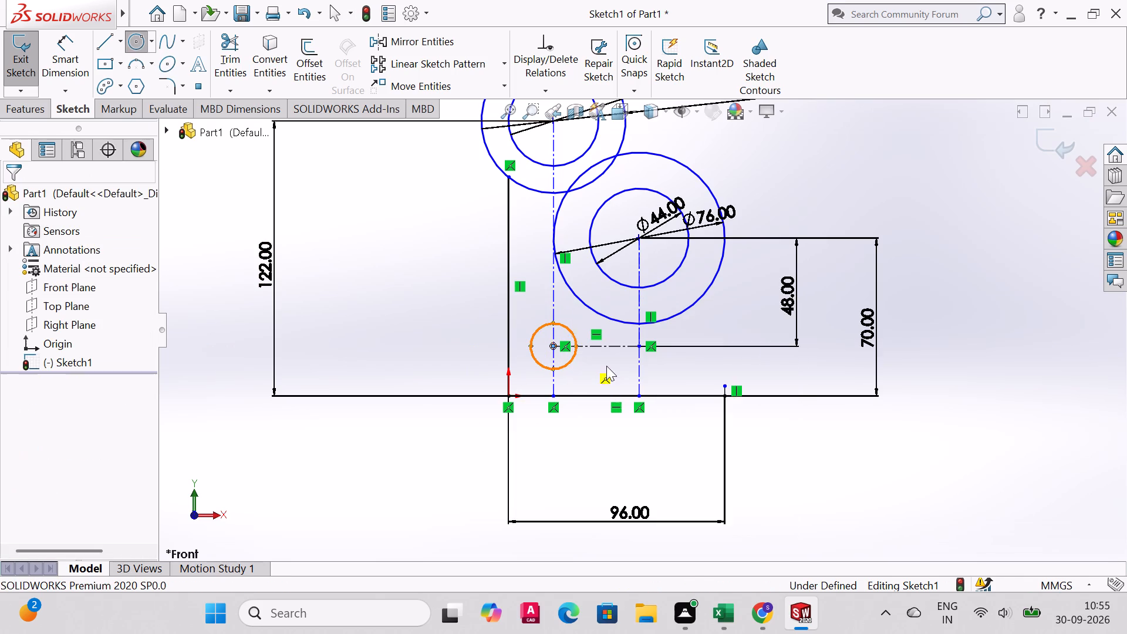
Delete the 122 mm height dimension between the base line and the upper circle pair's center.
{"action": "left_click", "coordinate": [265, 268]}
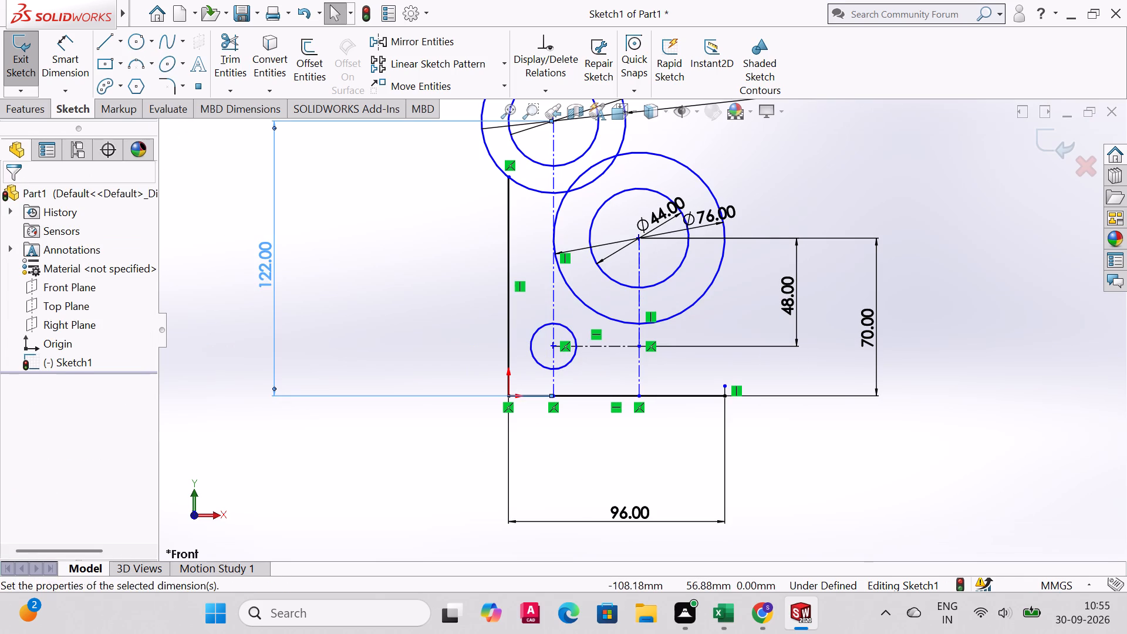
{"action": "key", "text": "Delete"}
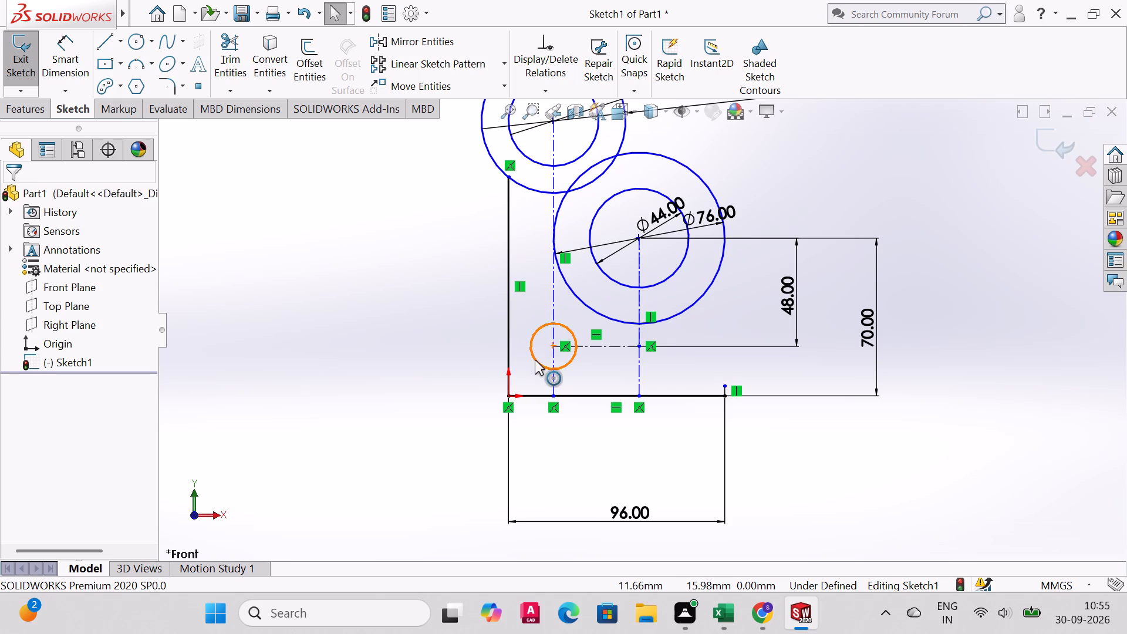
Dimension the small circle on the longer centerline as 26 mm in diameter and place the dimension text outside the side line.
{"action": "left_click", "coordinate": [56, 39]}
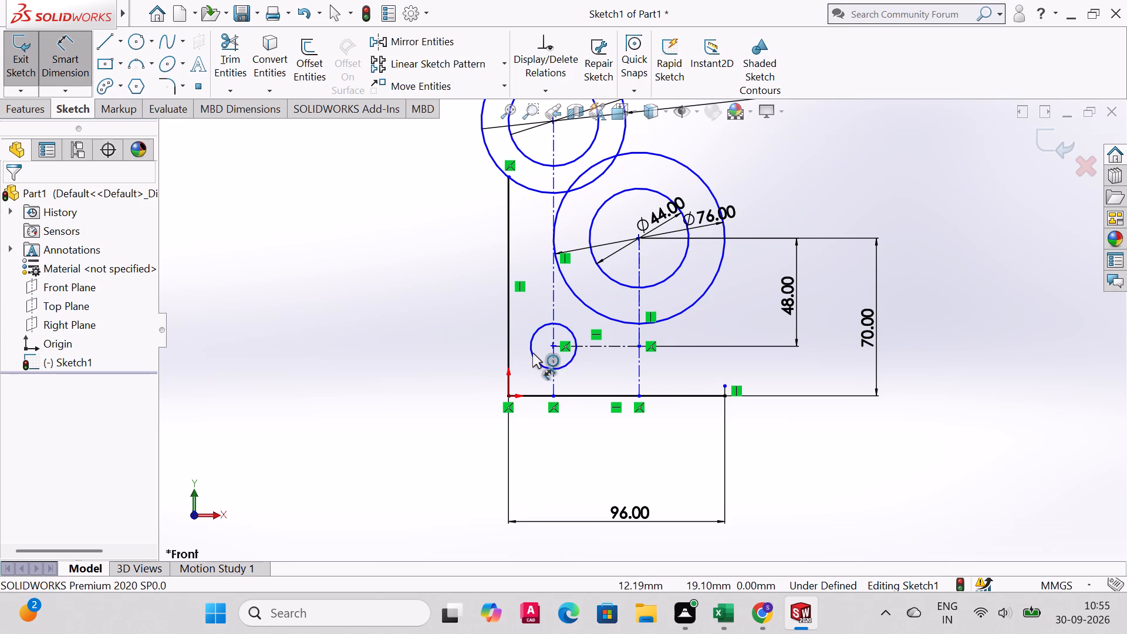
{"action": "left_click", "coordinate": [531, 353]}
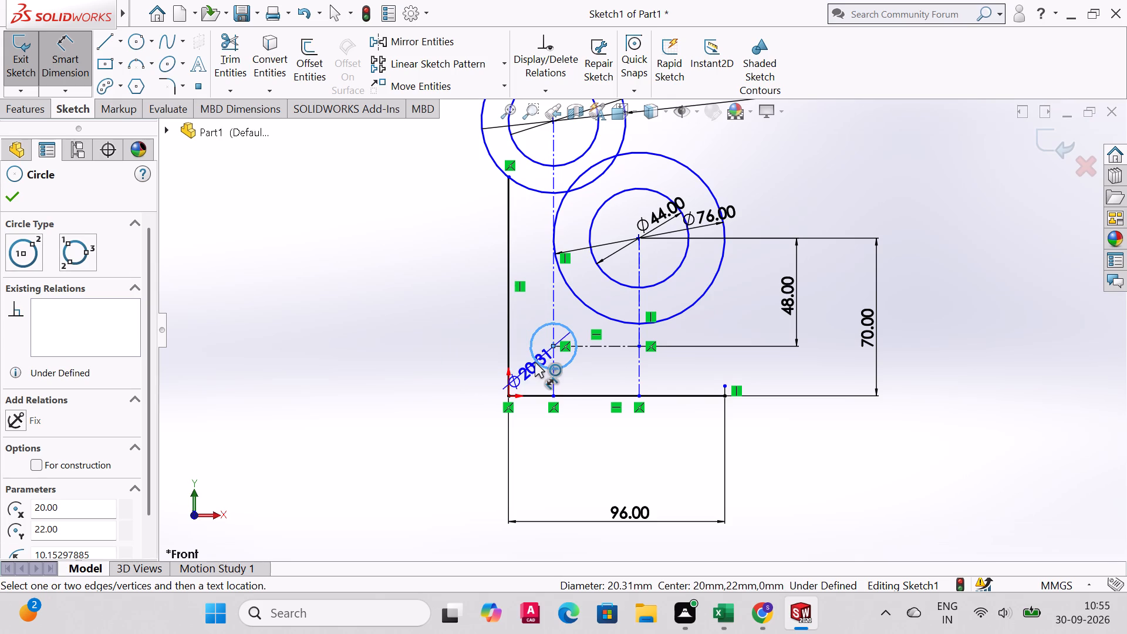
{"action": "left_click", "coordinate": [535, 362]}
{"action": "left_click", "coordinate": [538, 350]}
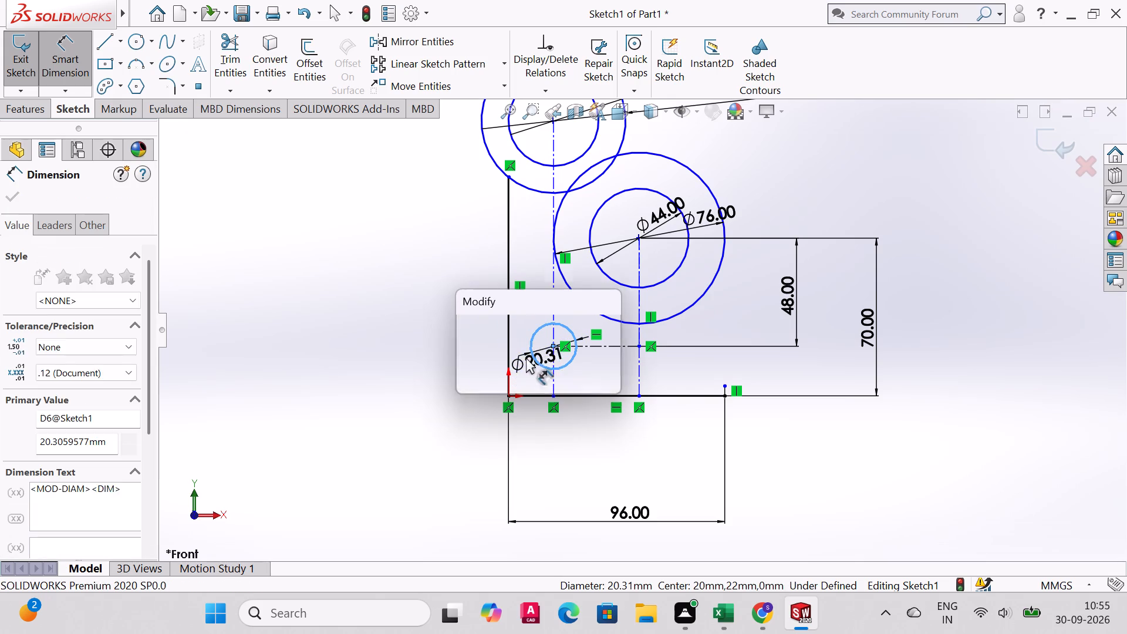
{"action": "type", "text": "26"}
{"action": "key", "text": "Return"}
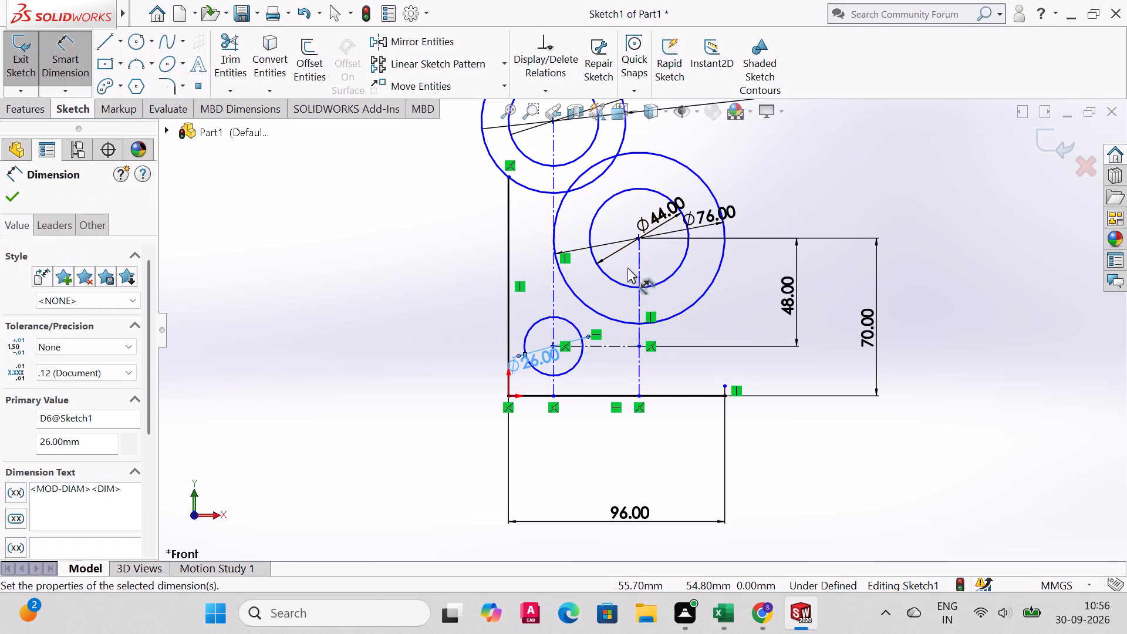
{"action": "left_click_drag", "start_coordinate": [528, 359], "coordinate": [420, 389]}
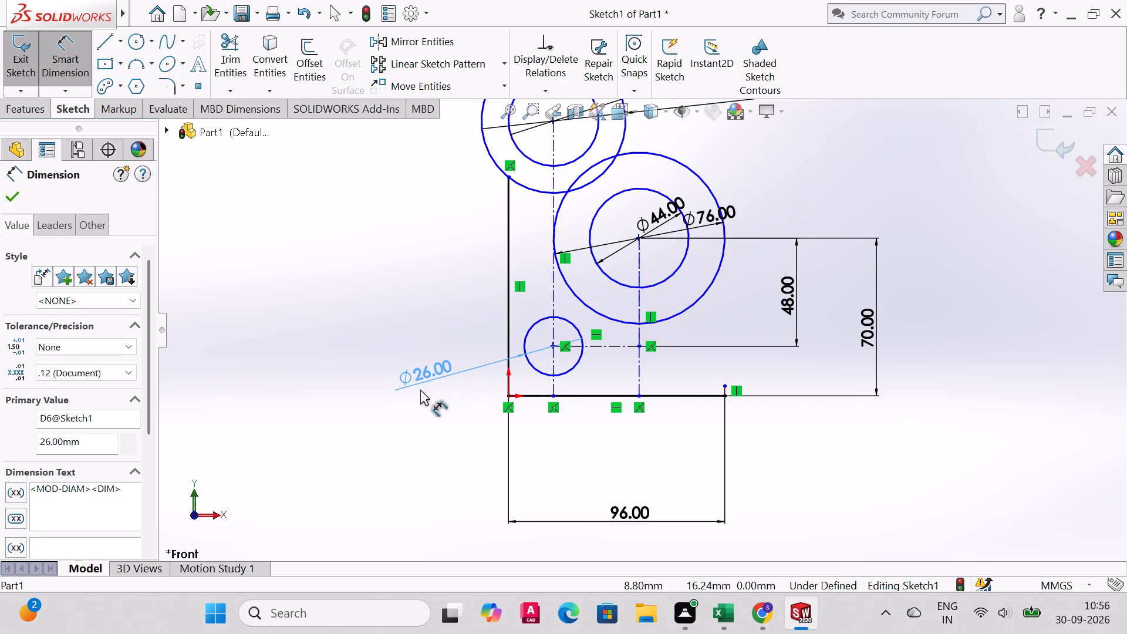
{"action": "left_click_drag", "start_coordinate": [420, 389], "coordinate": [466, 377]}
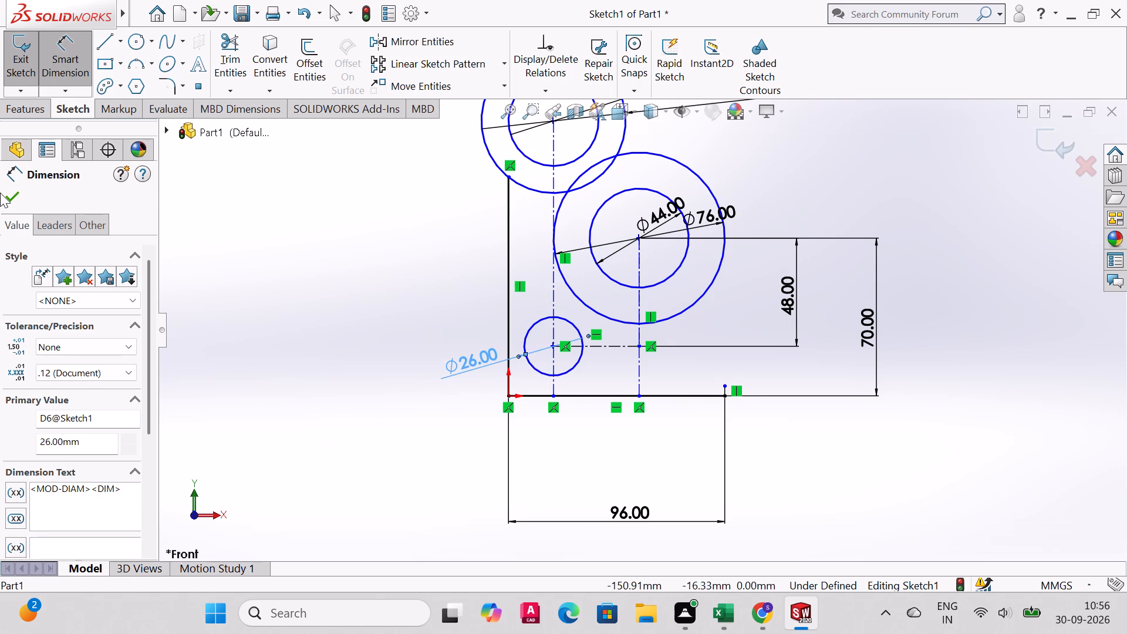
{"action": "left_click", "coordinate": [13, 200]}
Dimension the vertical distance between the upper circle pair's center and the 26 mm circle's center as 122 mm, placed beyond the side line.
{"action": "scroll", "coordinate": [337, 335], "scroll_direction": "down", "scroll_amount": 3}
{"action": "scroll", "coordinate": [434, 353], "scroll_direction": "up", "scroll_amount": 5}
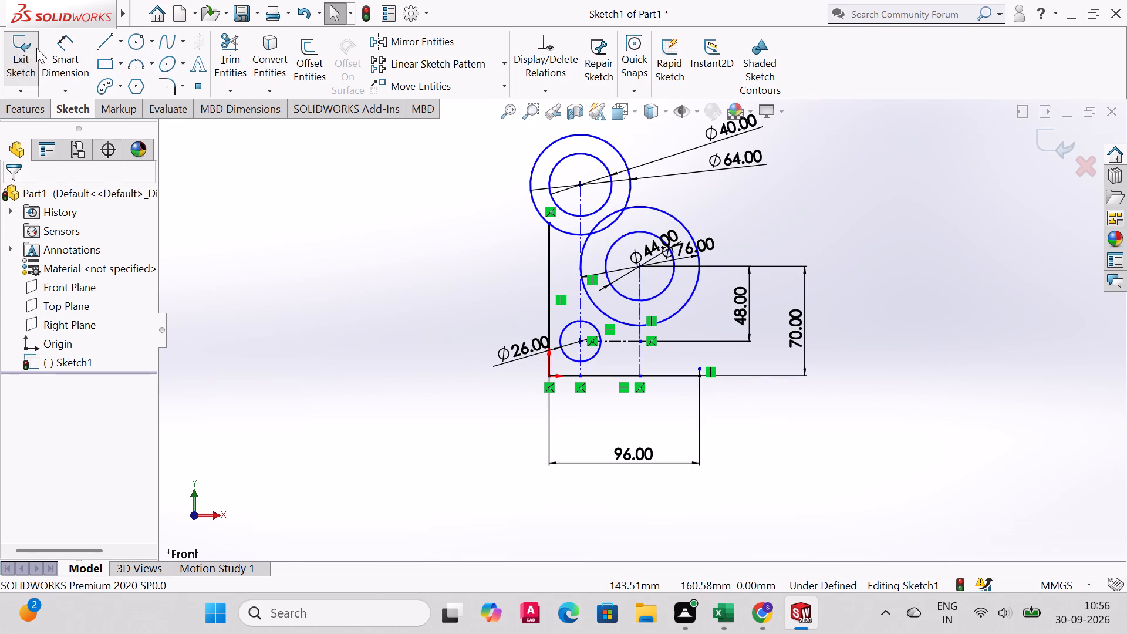
{"action": "left_click", "coordinate": [73, 49]}
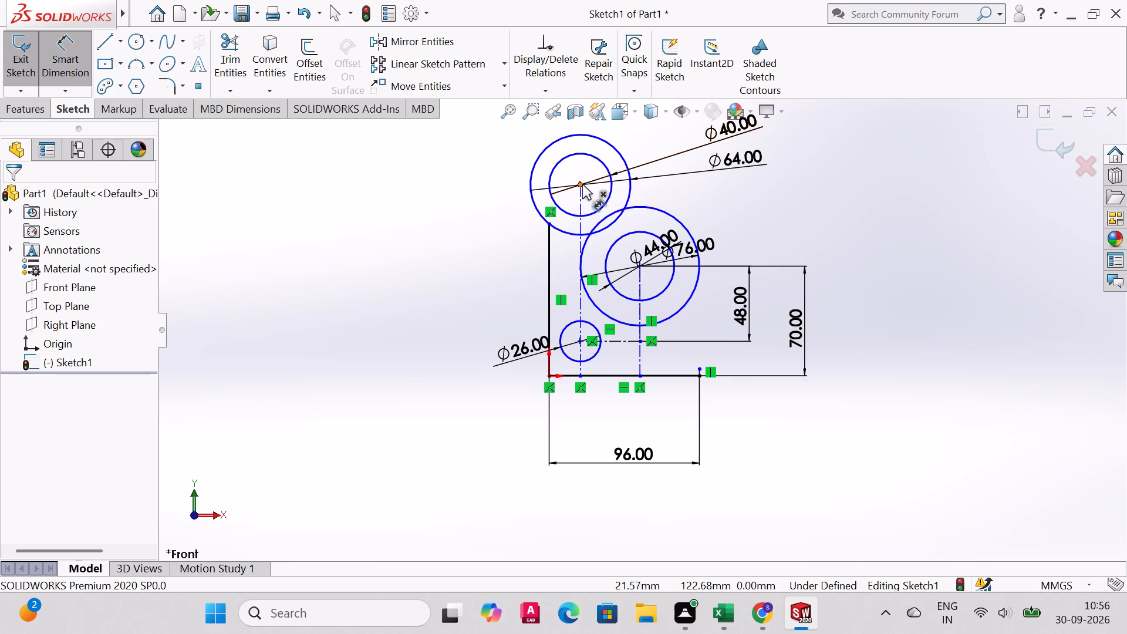
{"action": "left_click", "coordinate": [580, 185]}
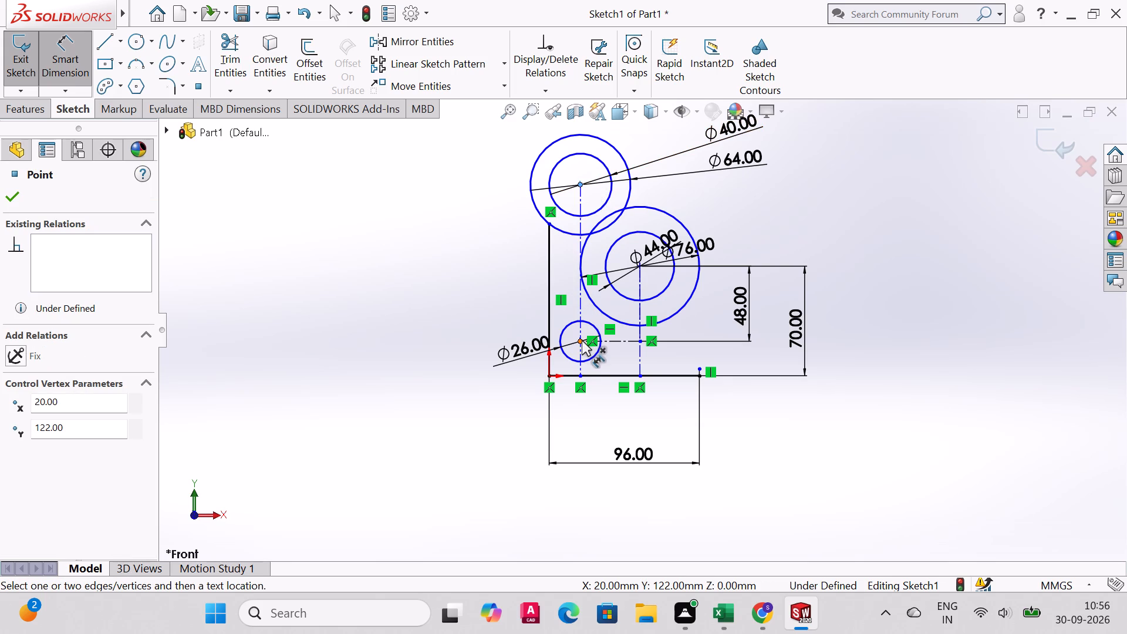
{"action": "left_click", "coordinate": [579, 341]}
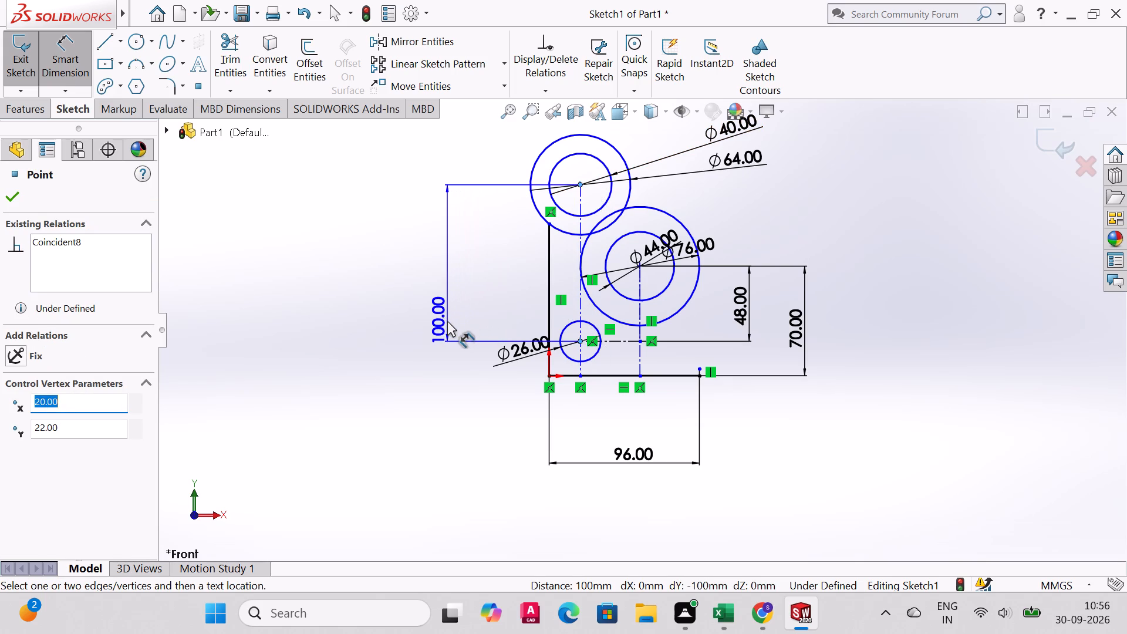
{"action": "left_click", "coordinate": [447, 321]}
{"action": "key", "text": "1"}
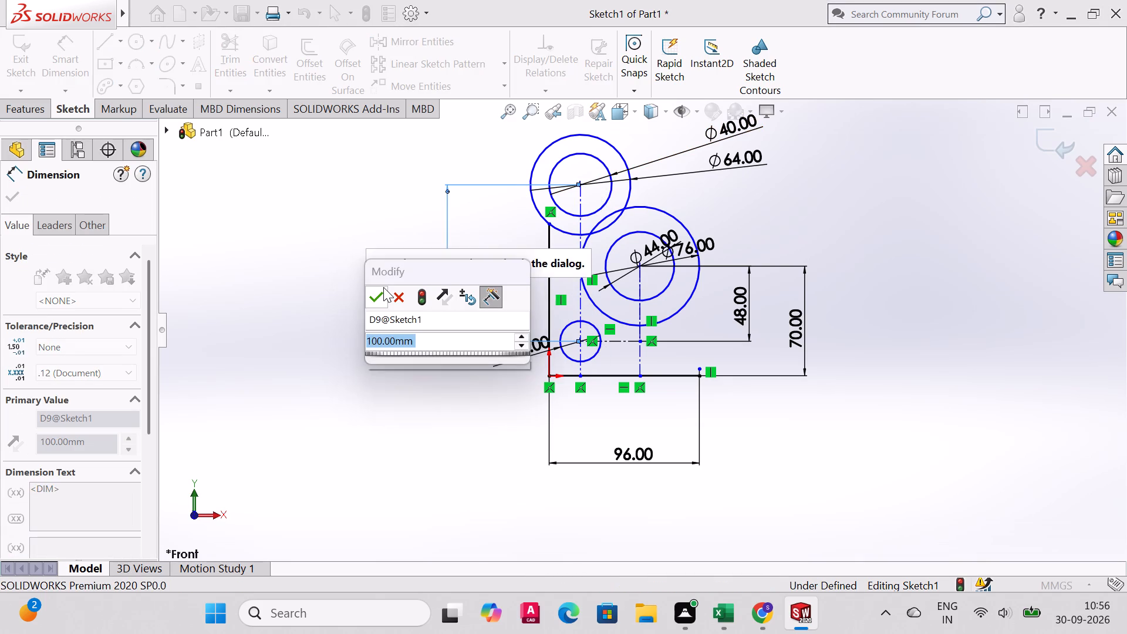
{"action": "type", "text": "22"}
{"action": "key", "text": "Return"}
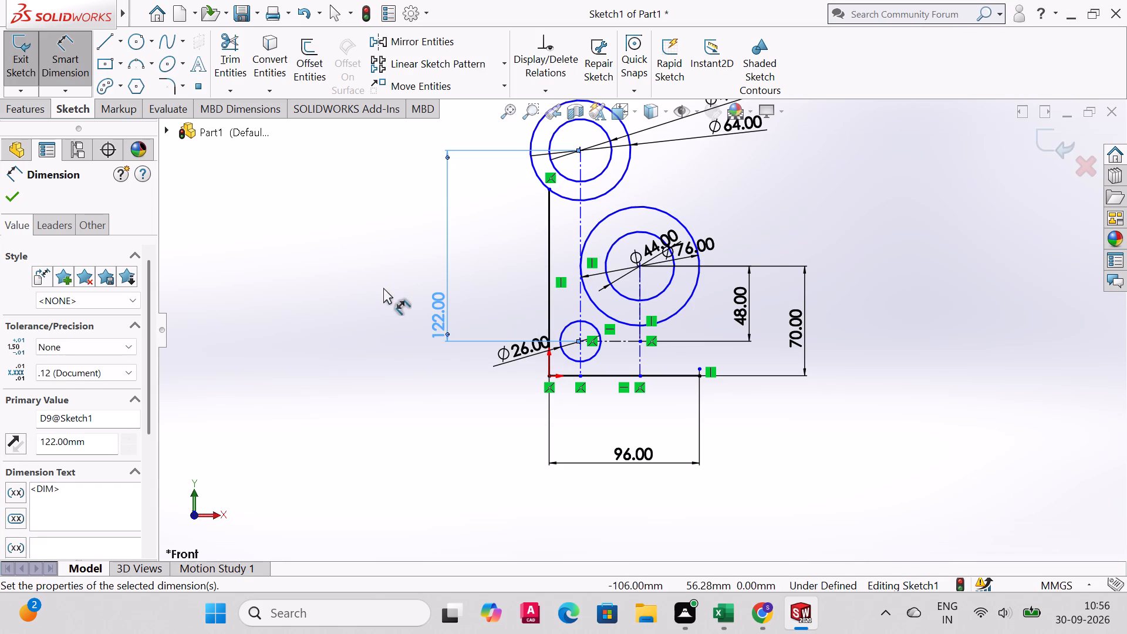
{"action": "left_click_drag", "start_coordinate": [439, 323], "coordinate": [445, 258]}
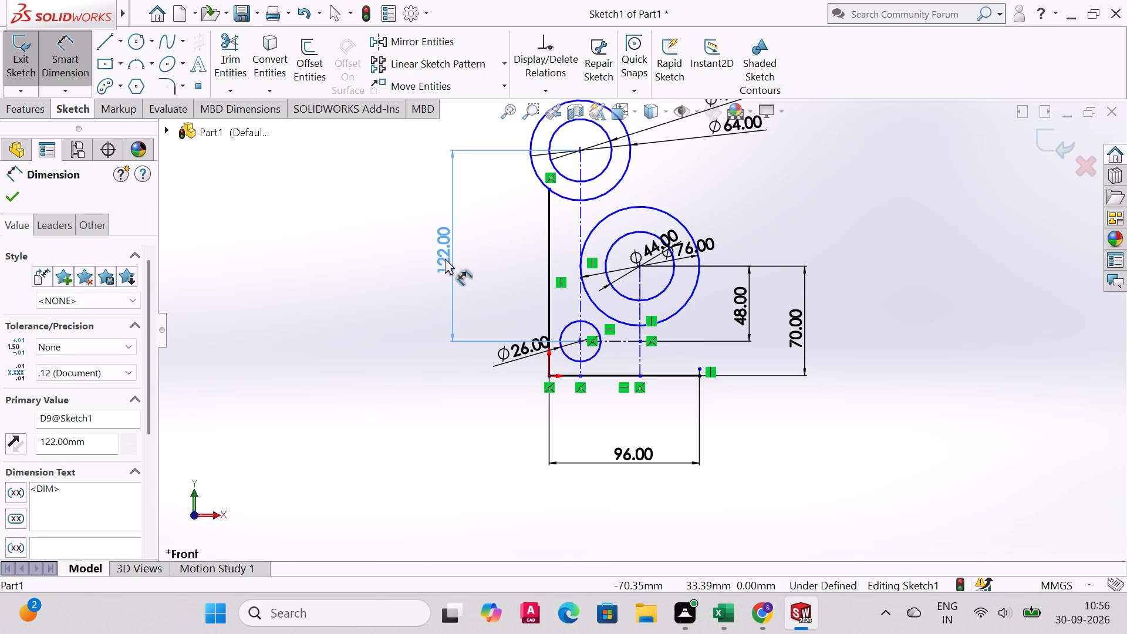
{"action": "left_click_drag", "start_coordinate": [445, 258], "coordinate": [449, 257]}
{"action": "left_click", "coordinate": [8, 203]}
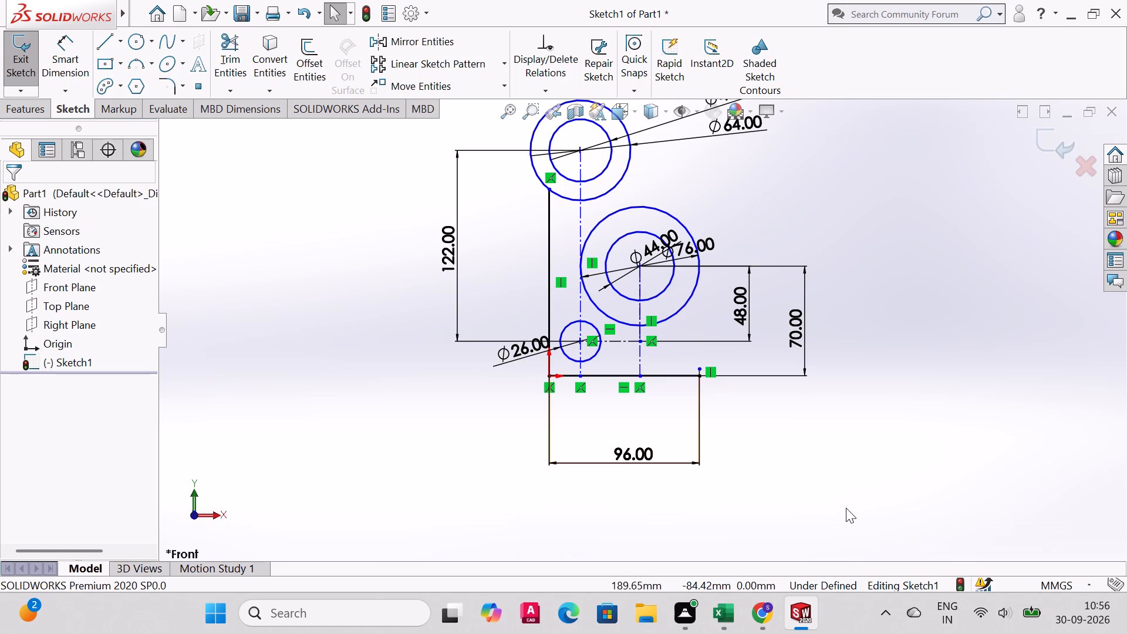
Sketch a circle with a 14 mm radius centered at the lower end of the 48 mm centerline.
{"action": "left_click", "coordinate": [134, 45]}
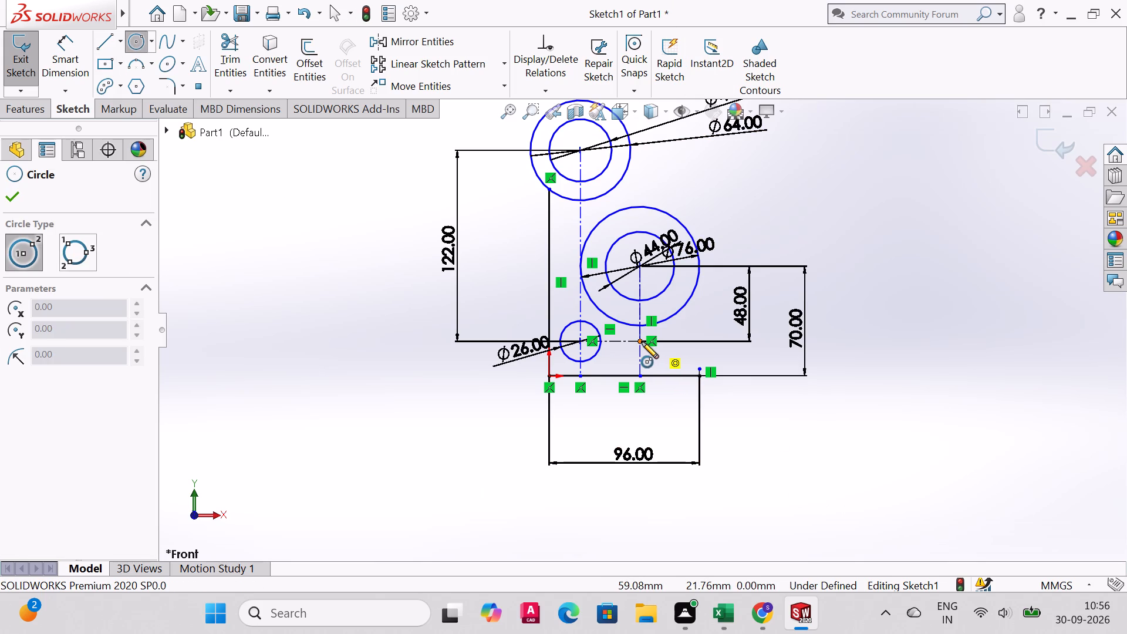
{"action": "left_click", "coordinate": [642, 342]}
{"action": "left_click", "coordinate": [656, 345]}
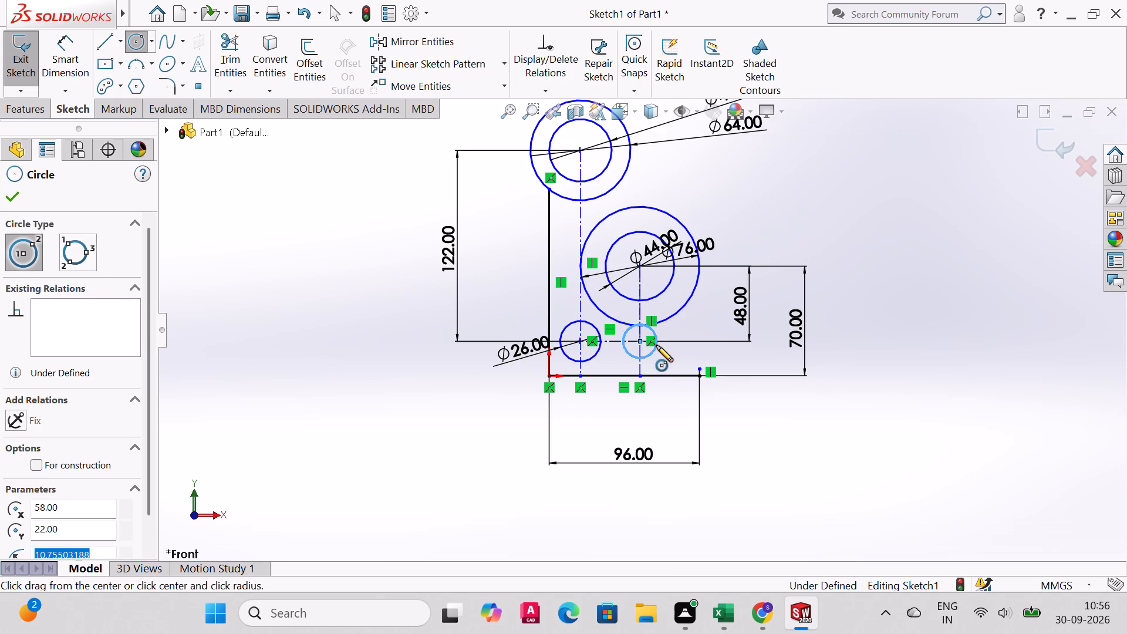
{"action": "scroll", "coordinate": [55, 490], "scroll_direction": "down", "scroll_amount": 3}
{"action": "type", "text": "14"}
{"action": "key", "text": "Return"}
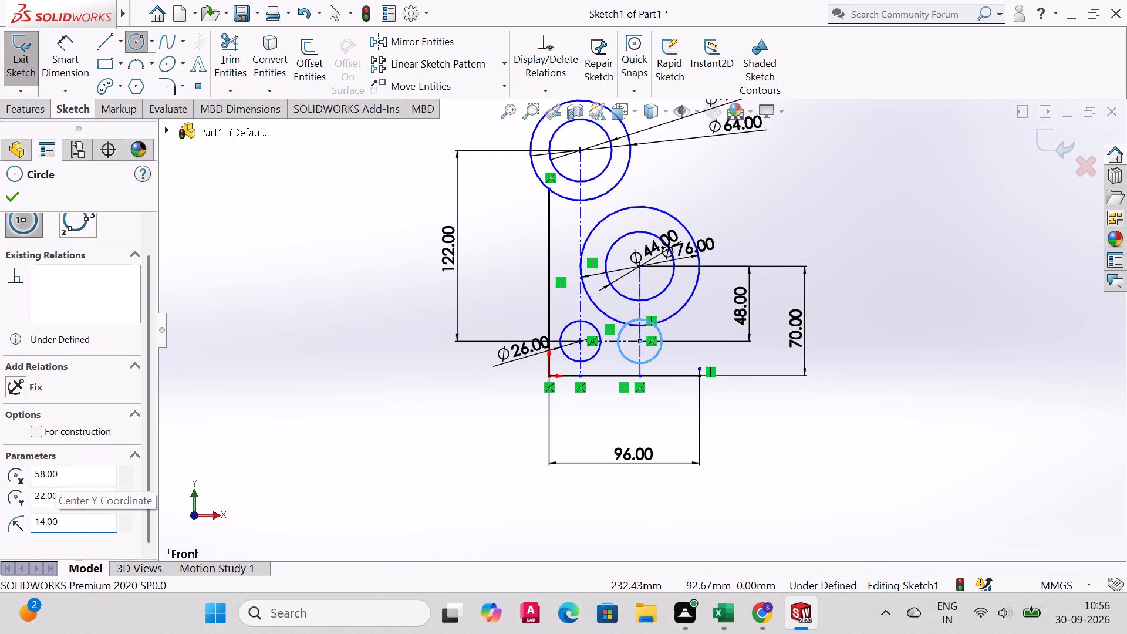
Sketch two vertical lines from the opposite sides of the 14 mm radius circle down to the base line.
{"action": "left_click", "coordinate": [120, 48]}
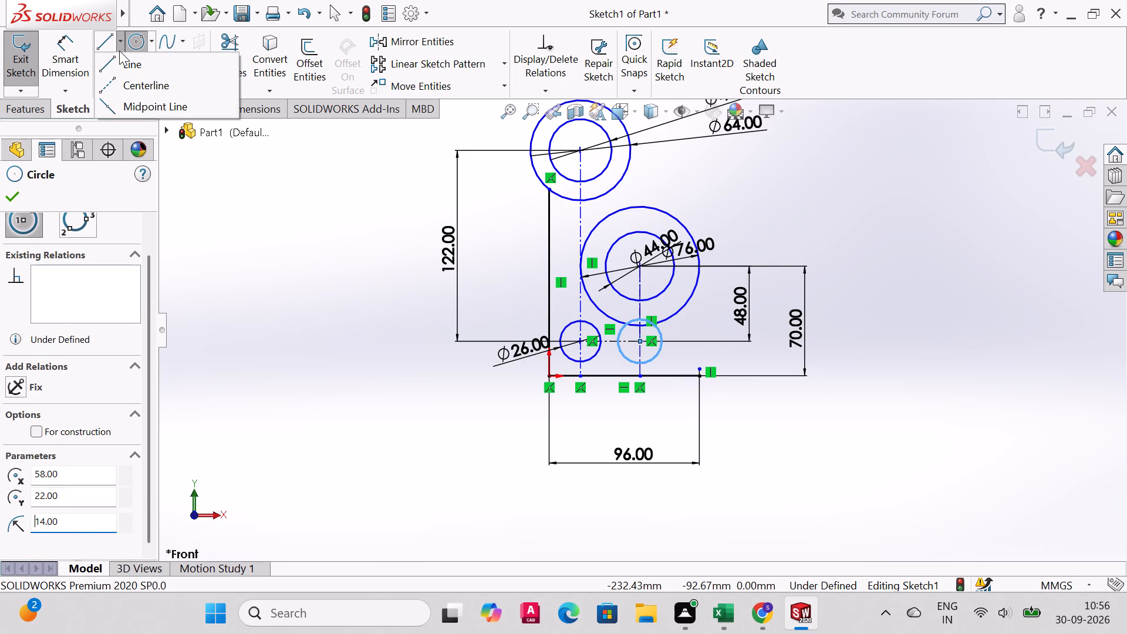
{"action": "left_click", "coordinate": [119, 57]}
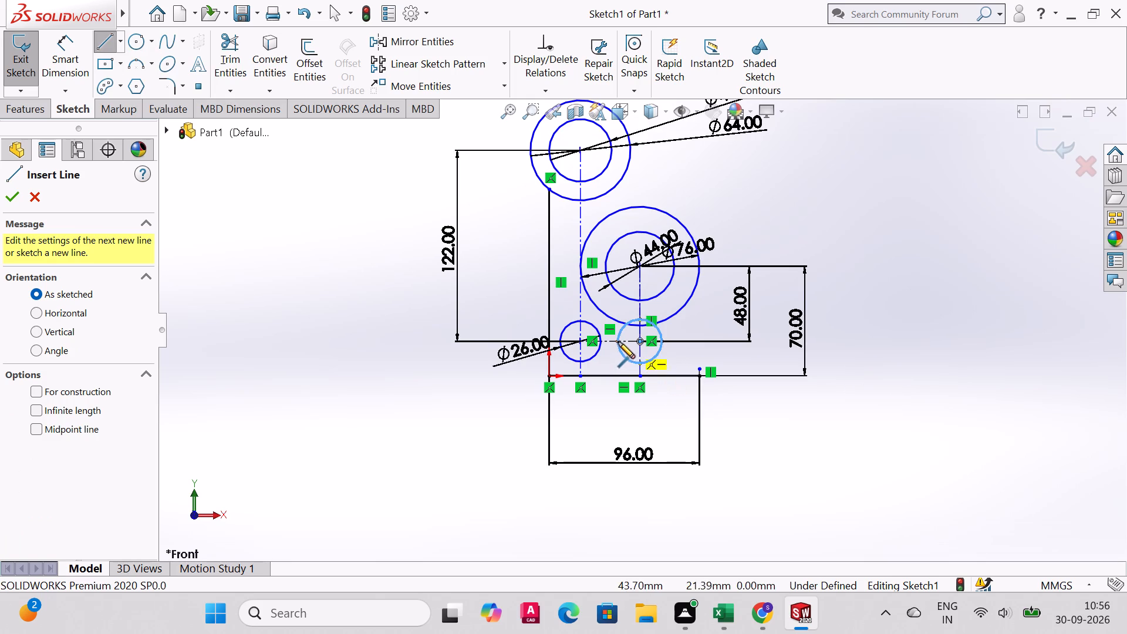
{"action": "left_click", "coordinate": [618, 341]}
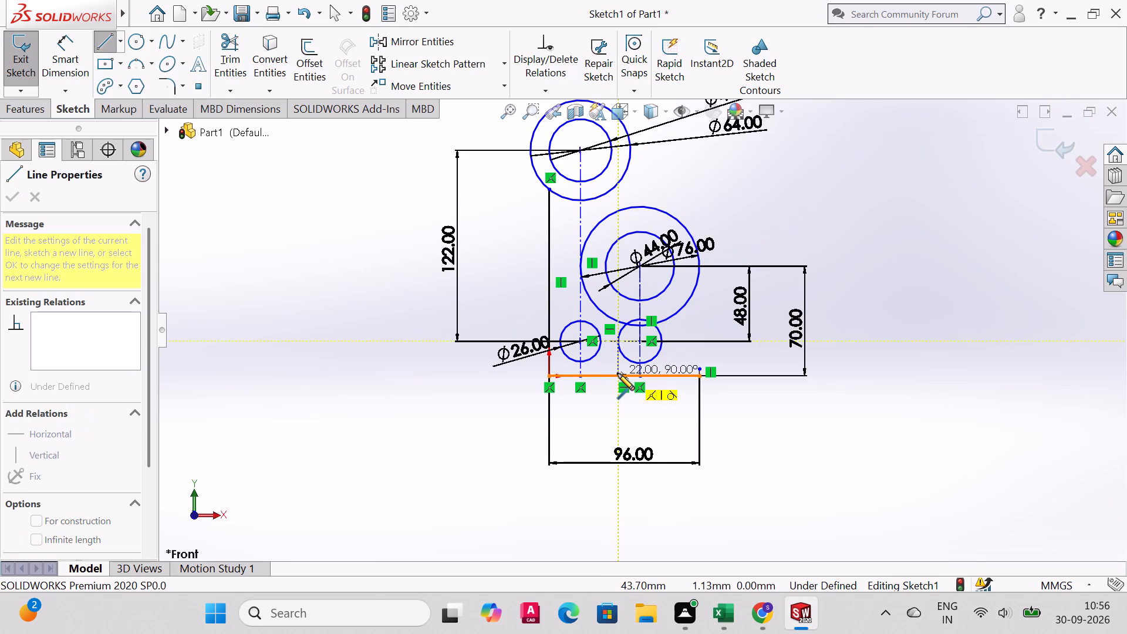
{"action": "left_click", "coordinate": [618, 373]}
{"action": "right_click", "coordinate": [618, 373]}
{"action": "left_click", "coordinate": [662, 383]}
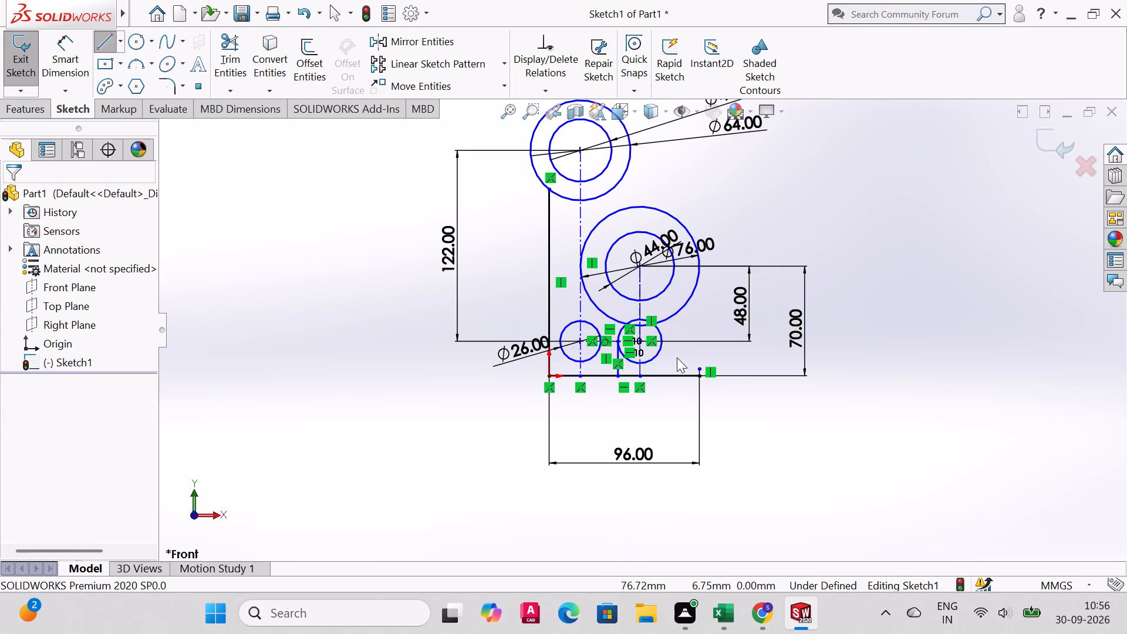
{"action": "left_click", "coordinate": [107, 41]}
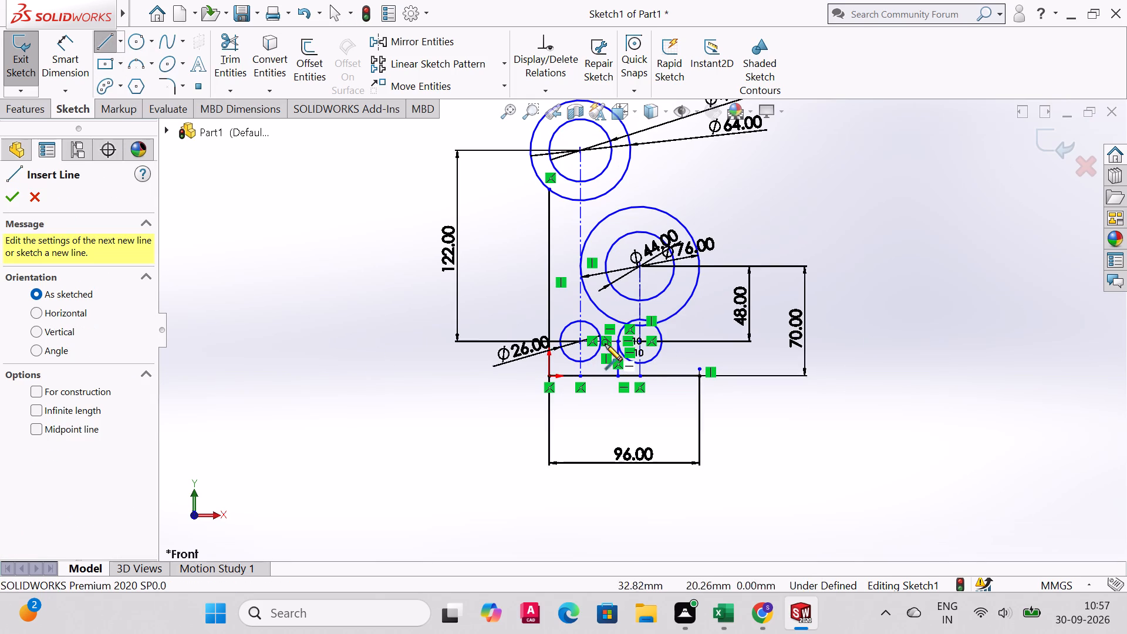
{"action": "left_click", "coordinate": [661, 342]}
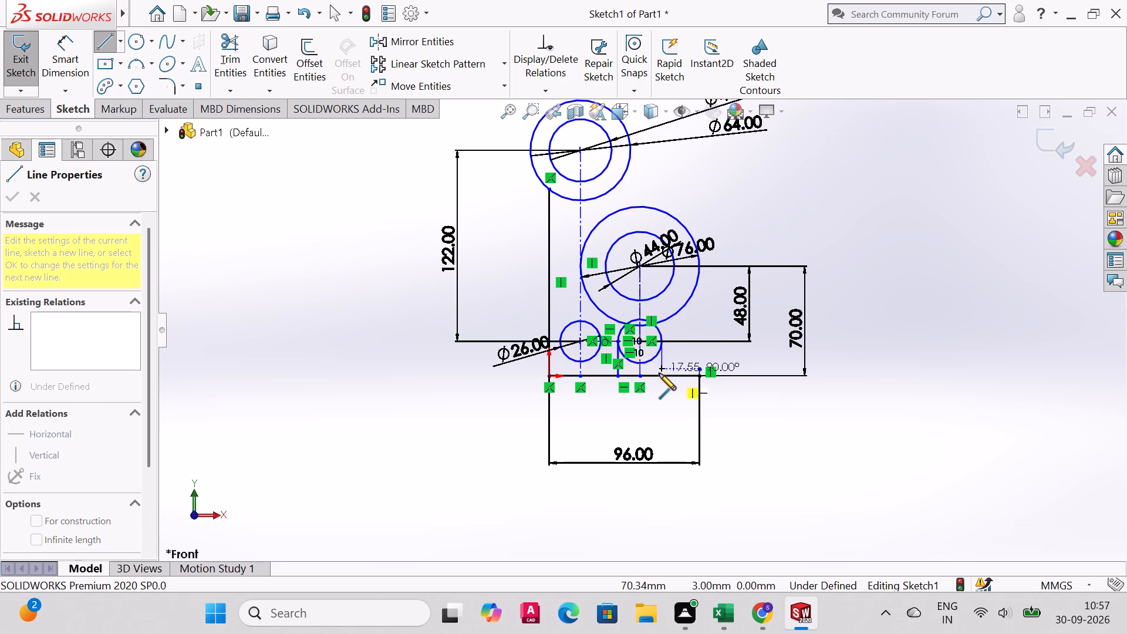
{"action": "left_click", "coordinate": [659, 375]}
{"action": "right_click", "coordinate": [659, 374]}
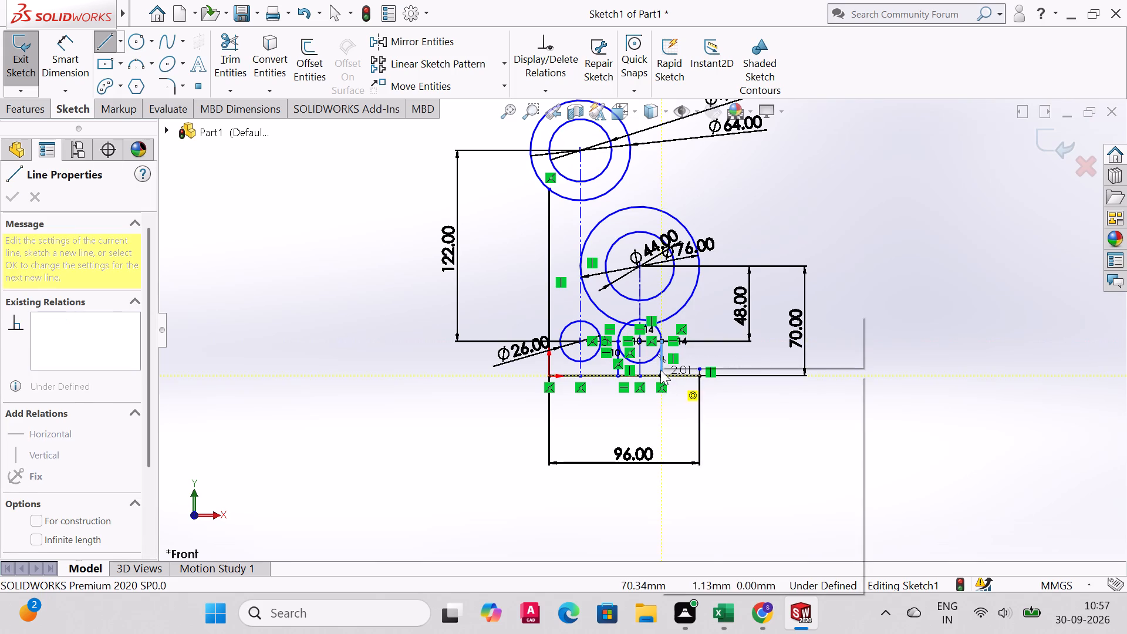
{"action": "left_click", "coordinate": [701, 383]}
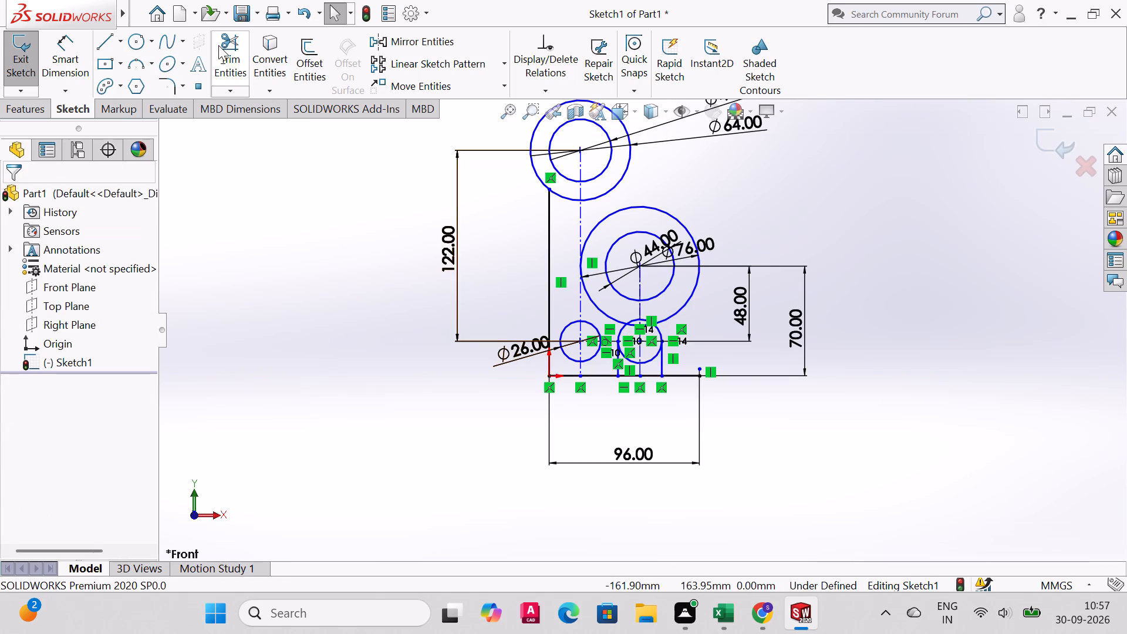
Trim away the lower half of the 14 mm radius circle between the two vertical lines to form an arched slot.
{"action": "left_click", "coordinate": [231, 45]}
{"action": "scroll", "coordinate": [626, 345], "scroll_direction": "up", "scroll_amount": 2}
{"action": "scroll", "coordinate": [642, 342], "scroll_direction": "down", "scroll_amount": 3}
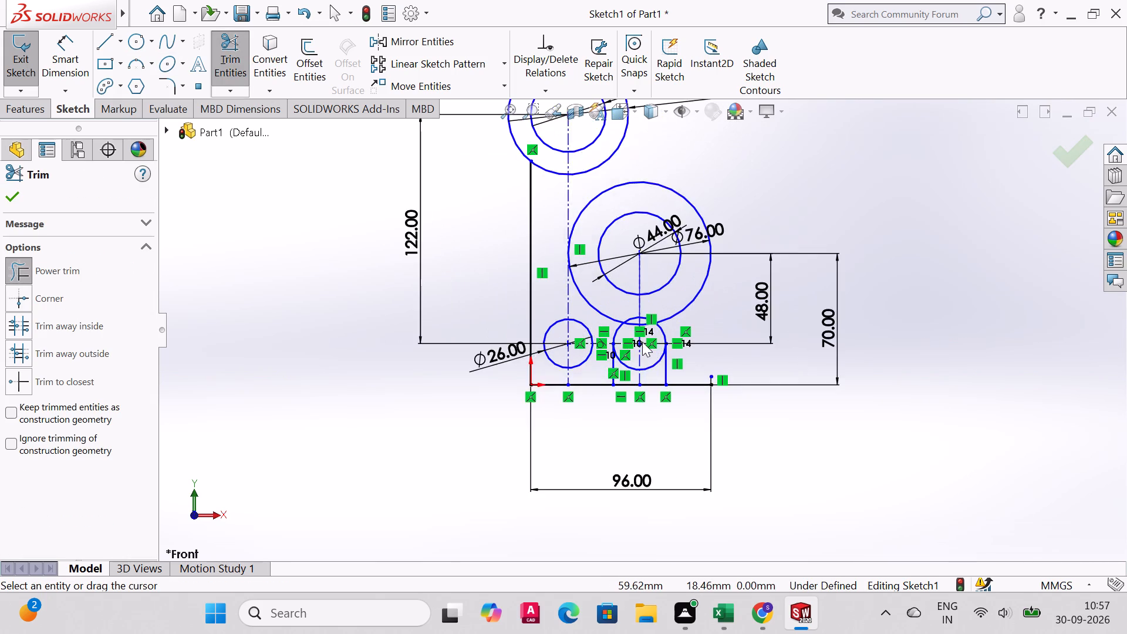
{"action": "scroll", "coordinate": [645, 339], "scroll_direction": "down", "scroll_amount": 3}
{"action": "left_click_drag", "start_coordinate": [651, 373], "coordinate": [664, 404]}
{"action": "left_click_drag", "start_coordinate": [615, 377], "coordinate": [615, 406]}
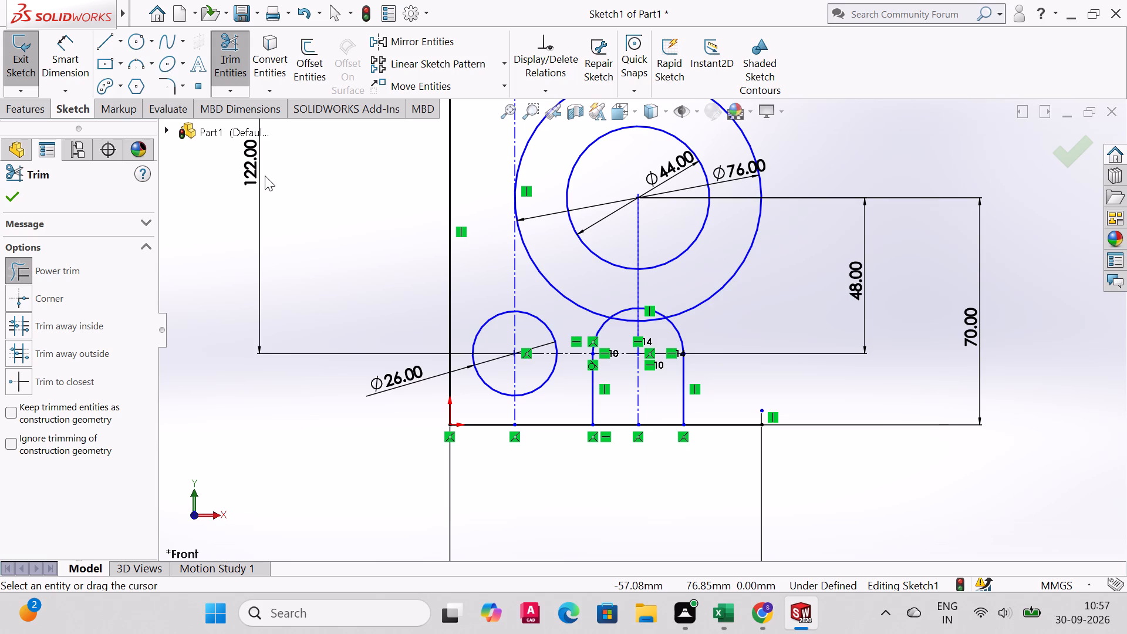
Sketch a 38 mm horizontal centerline from the 76 mm circle's center to its outer edge, continuing about 28 mm vertically downward.
{"action": "left_click", "coordinate": [123, 41]}
{"action": "left_click", "coordinate": [120, 81]}
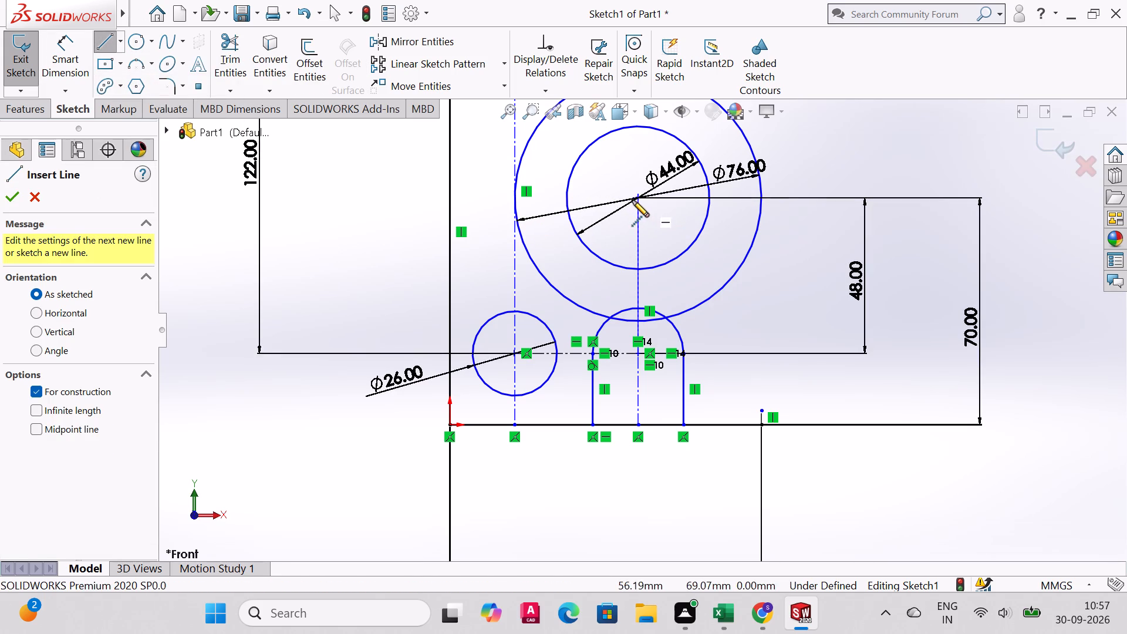
{"action": "left_click", "coordinate": [640, 197]}
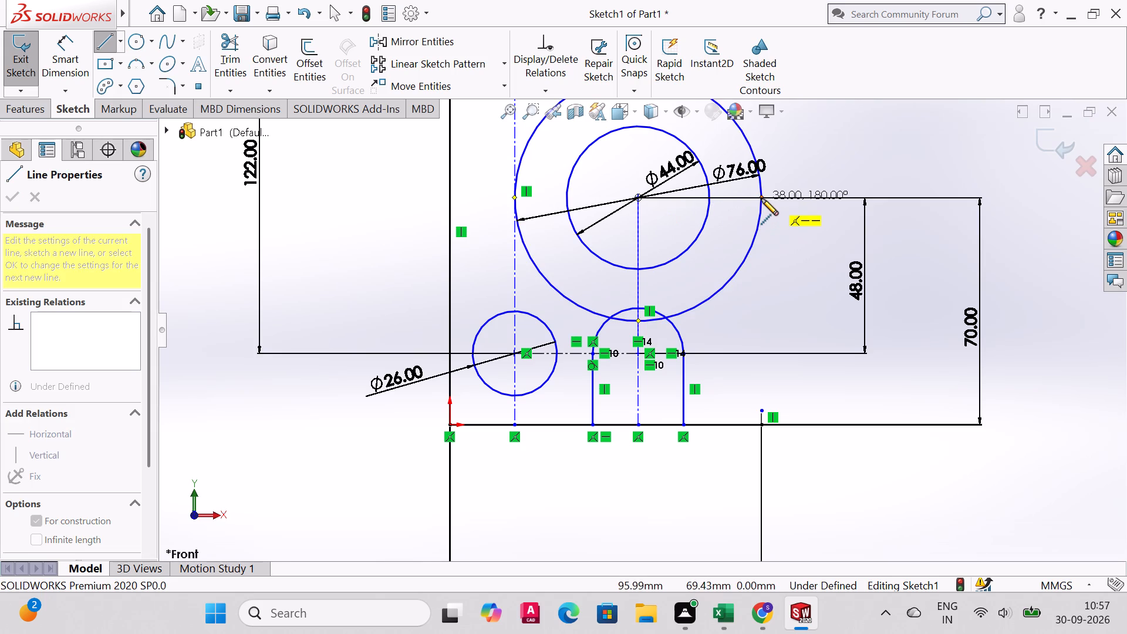
{"action": "left_click", "coordinate": [761, 198]}
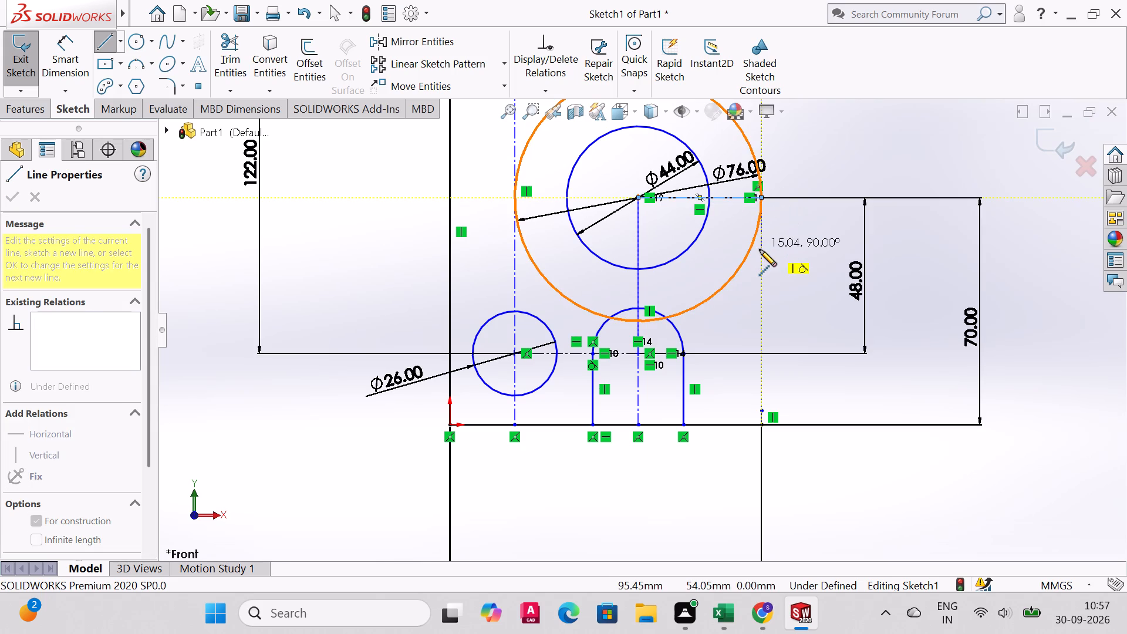
{"action": "left_click", "coordinate": [762, 288]}
{"action": "right_click", "coordinate": [761, 284]}
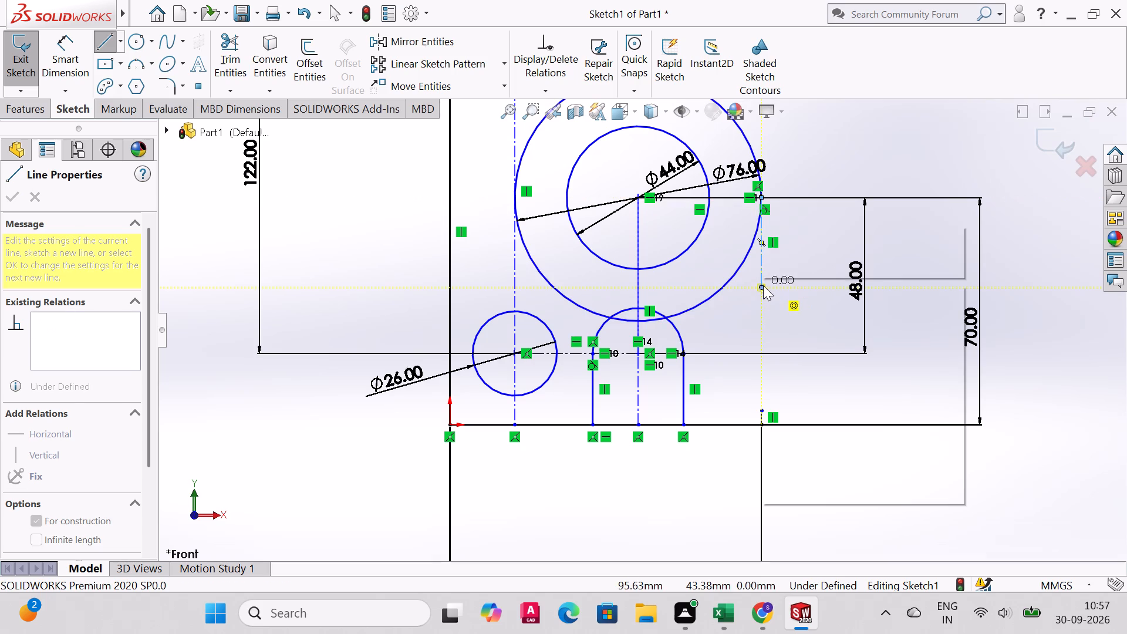
{"action": "left_click", "coordinate": [788, 296]}
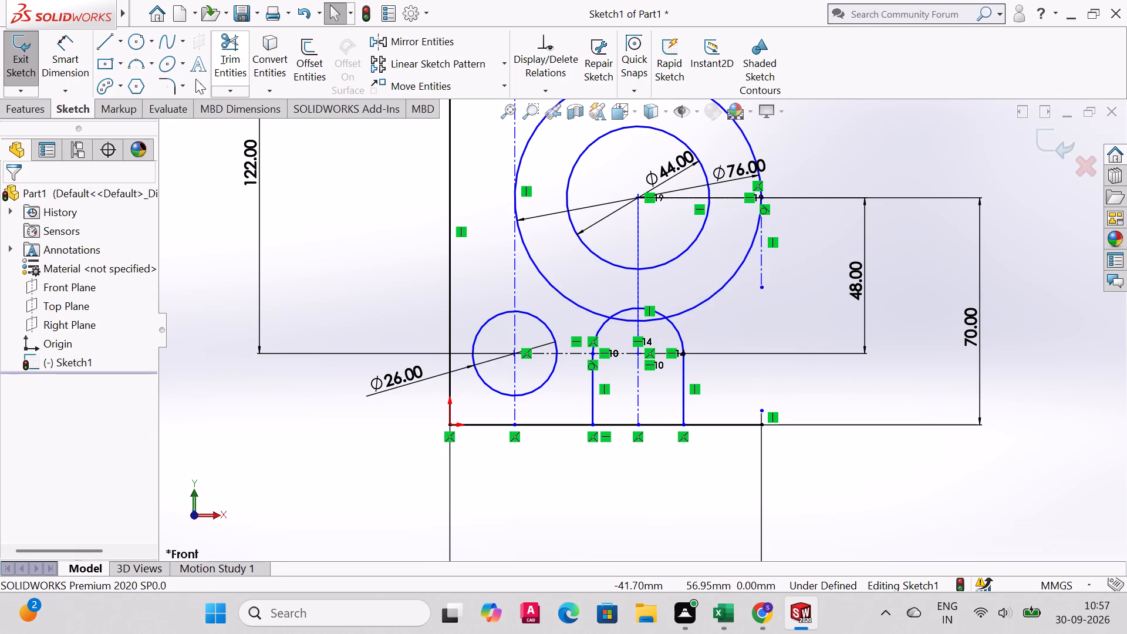
Dimension the vertical centerline below the 76 mm circle's edge point as 27 mm.
{"action": "left_click", "coordinate": [117, 41]}
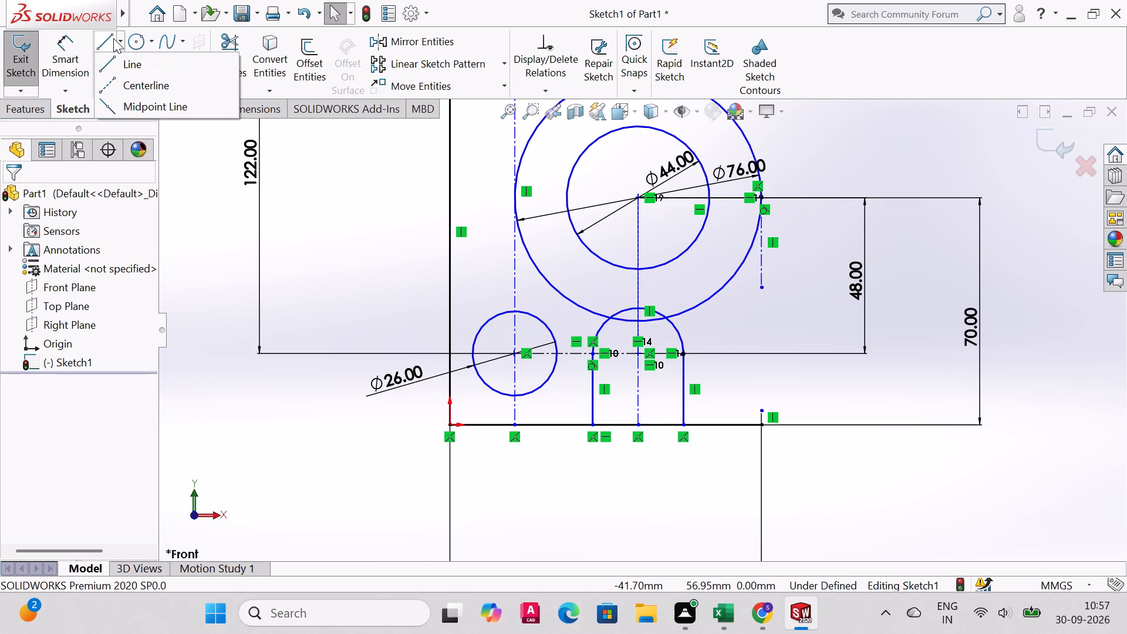
{"action": "left_click", "coordinate": [66, 53]}
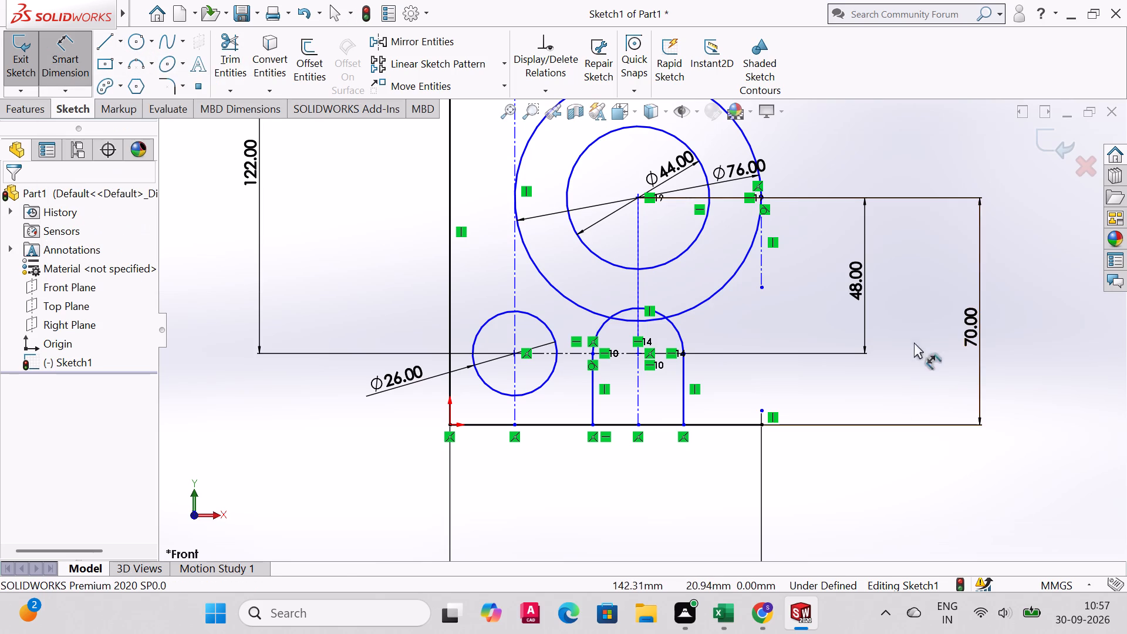
{"action": "left_click", "coordinate": [760, 269]}
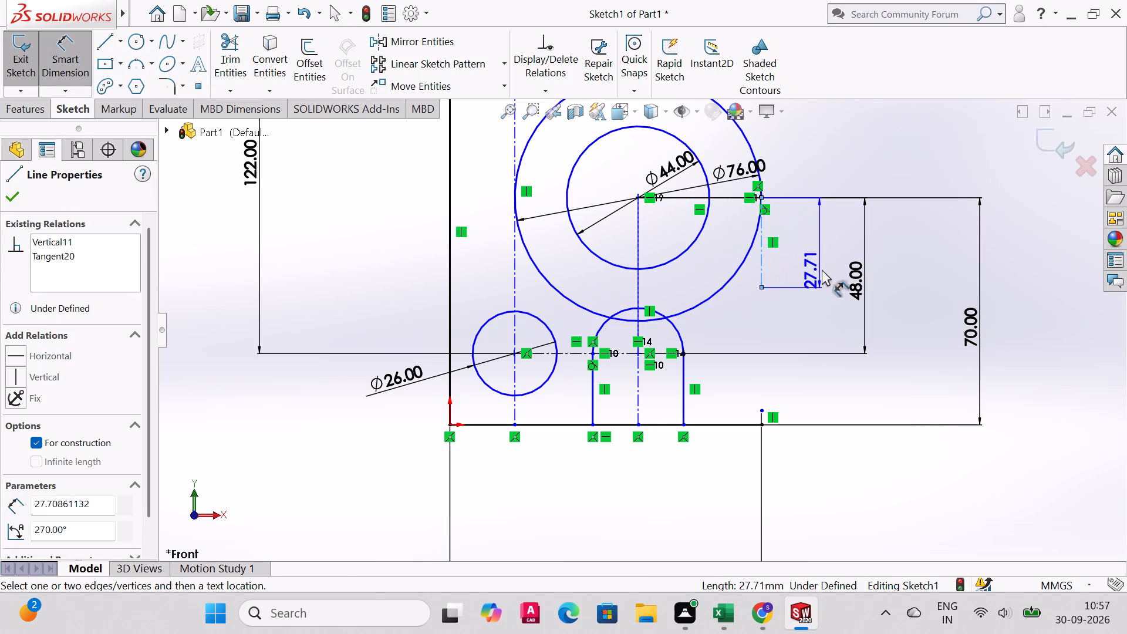
{"action": "left_click", "coordinate": [825, 269]}
{"action": "type", "text": "27"}
{"action": "key", "text": "Return"}
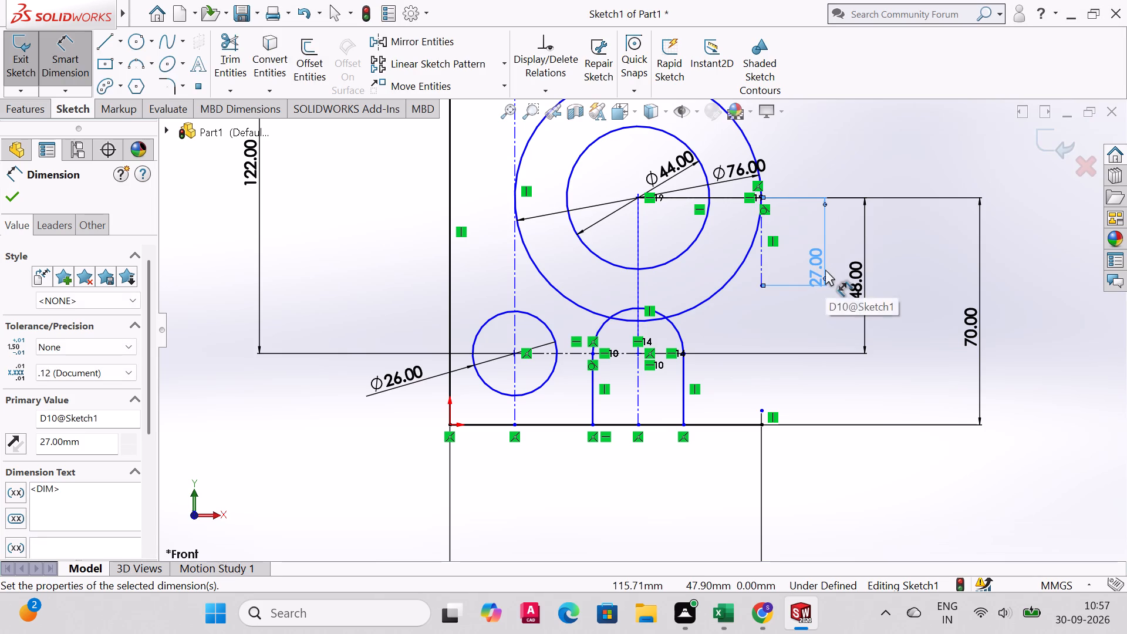
{"action": "left_click", "coordinate": [122, 38]}
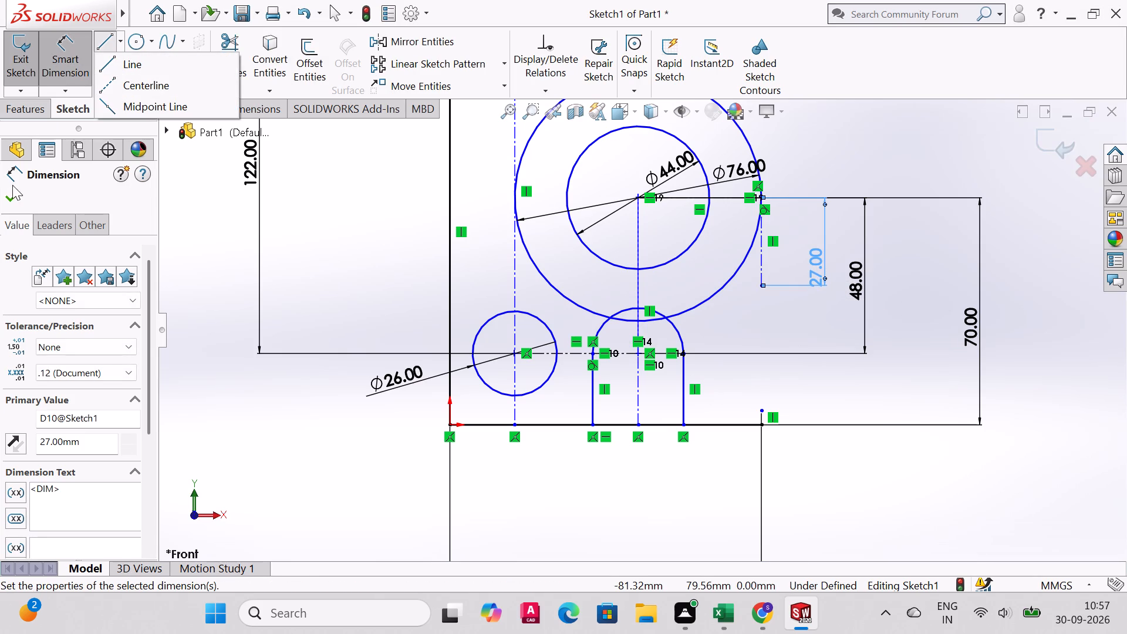
{"action": "left_click", "coordinate": [12, 198]}
{"action": "left_click", "coordinate": [17, 198]}
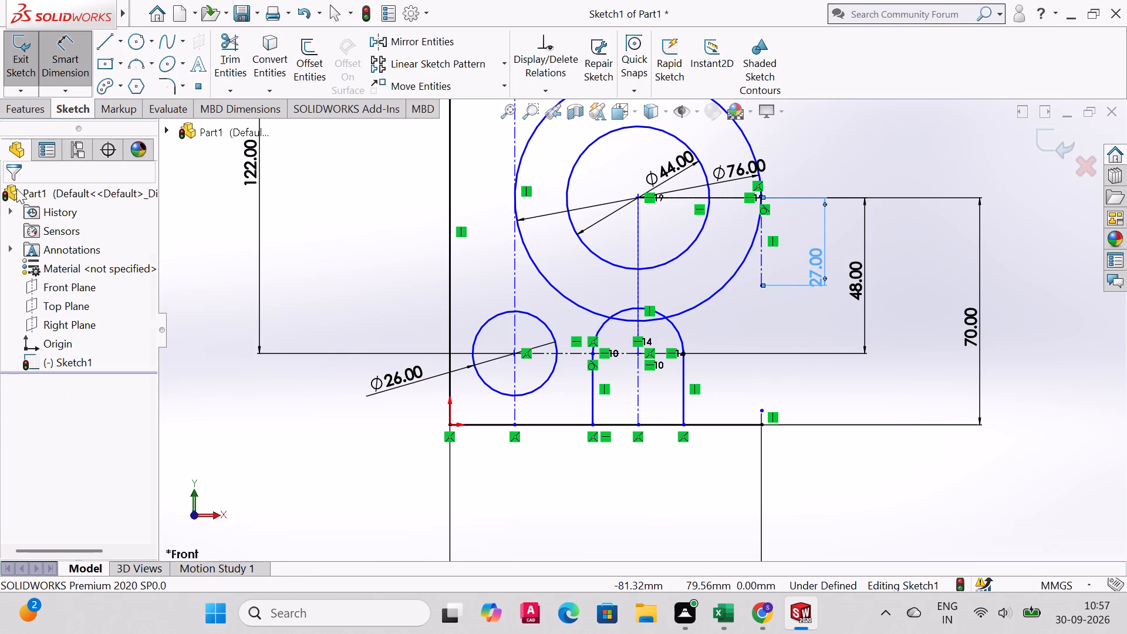
Sketch a horizontal line about 65 mm long from the 27 mm centerline's lower end to the far side of the 76 mm circle.
{"action": "left_click", "coordinate": [111, 45]}
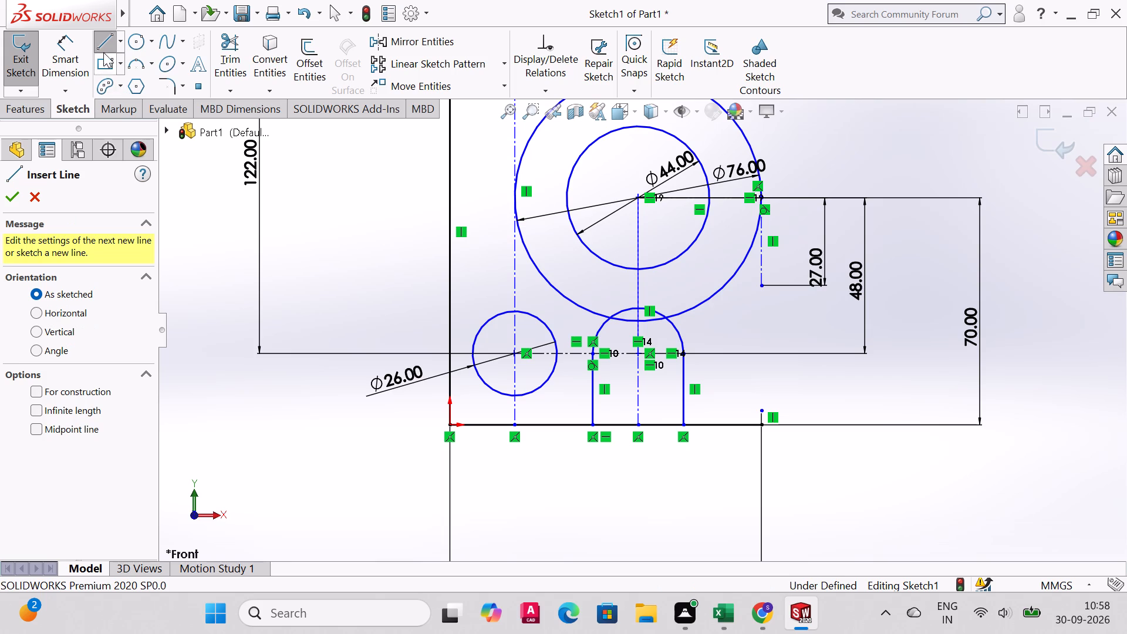
{"action": "left_click", "coordinate": [120, 41]}
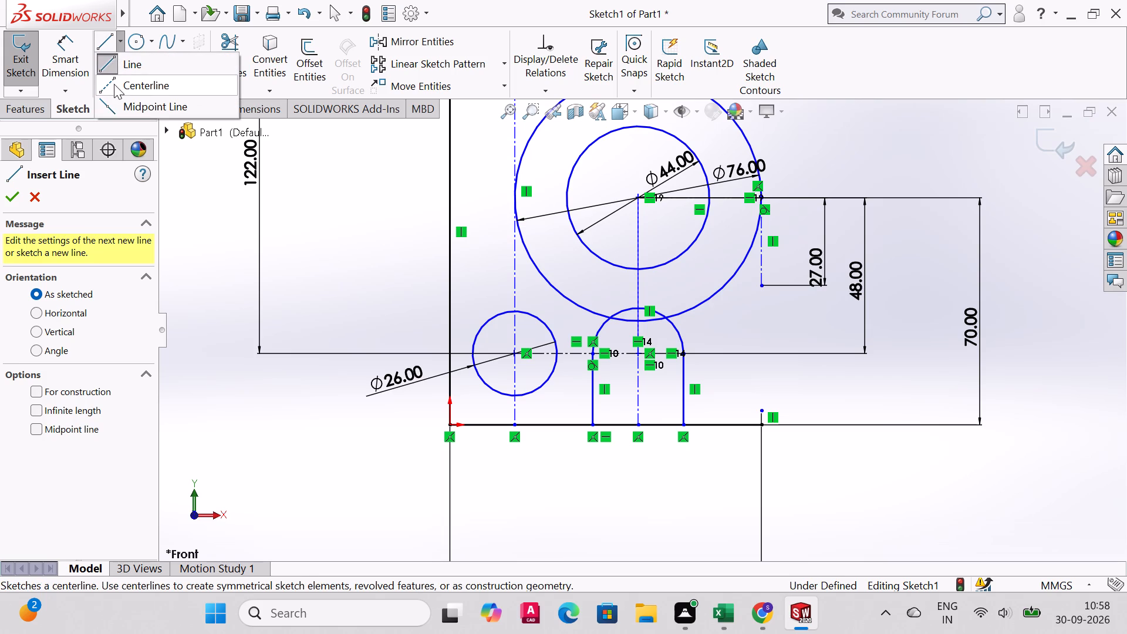
{"action": "left_click", "coordinate": [119, 59]}
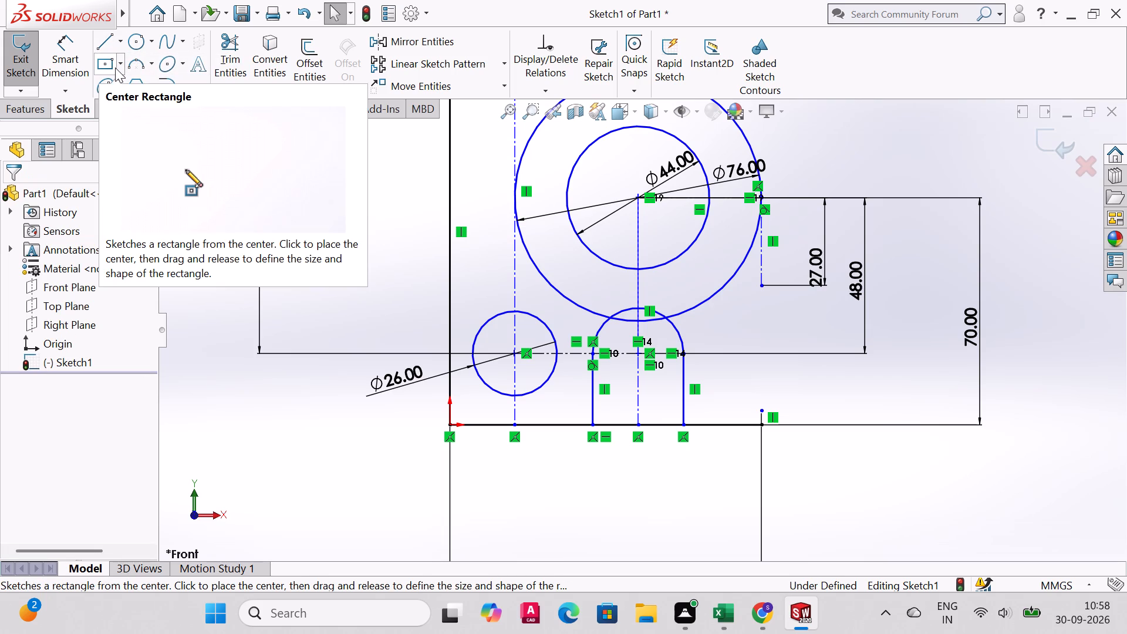
{"action": "left_click", "coordinate": [762, 285]}
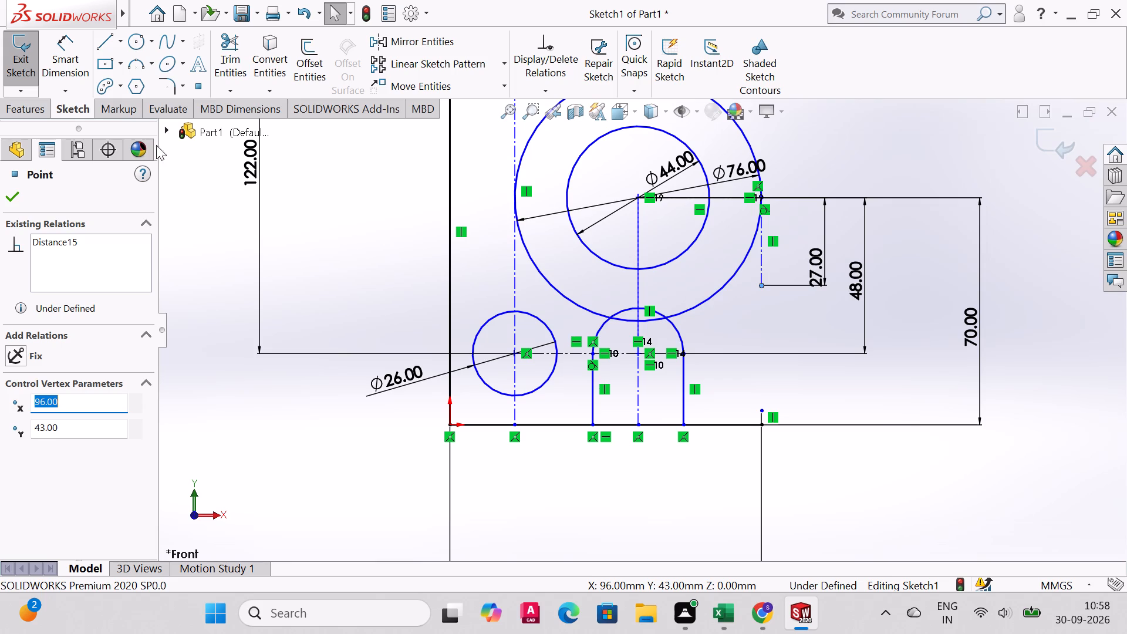
{"action": "left_click", "coordinate": [103, 42]}
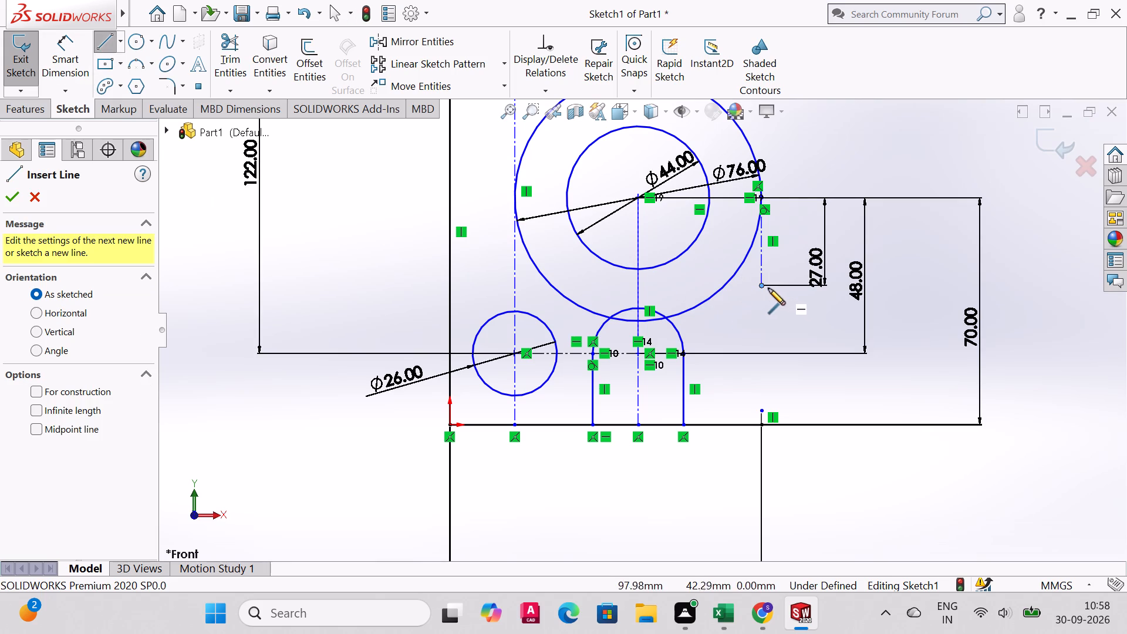
{"action": "left_click", "coordinate": [762, 286]}
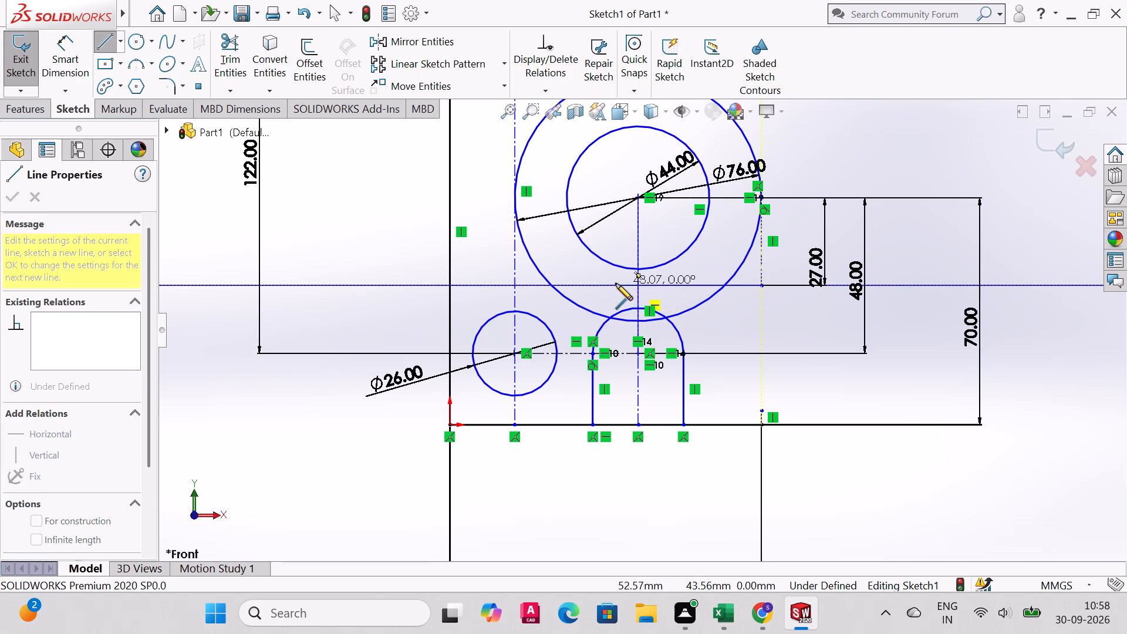
{"action": "left_click", "coordinate": [551, 284]}
{"action": "right_click", "coordinate": [548, 286]}
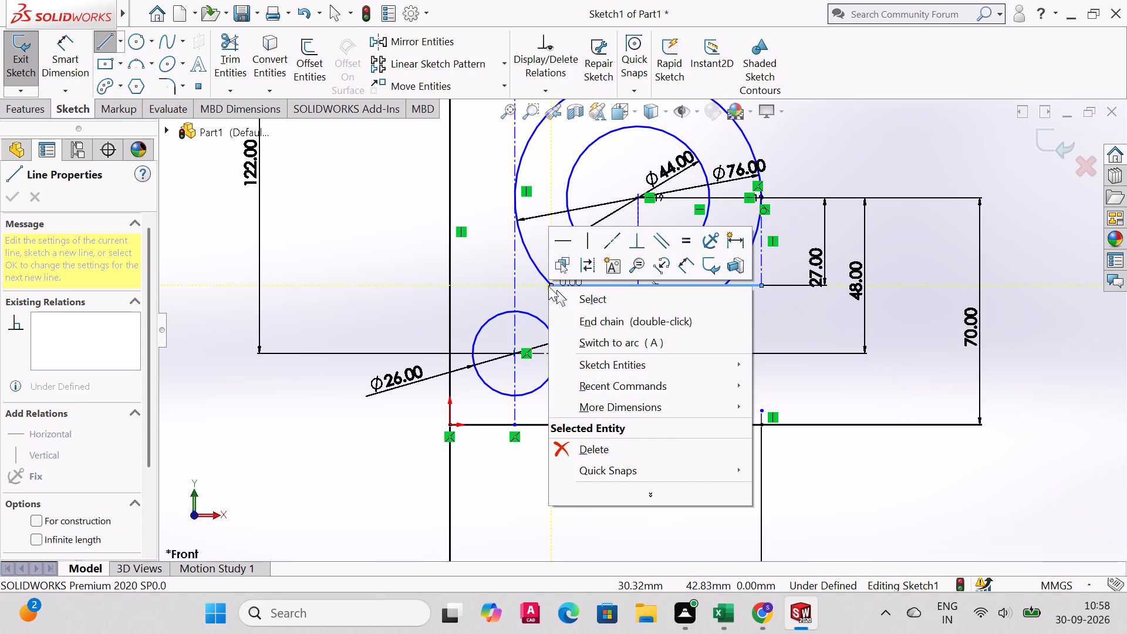
{"action": "left_click", "coordinate": [620, 297]}
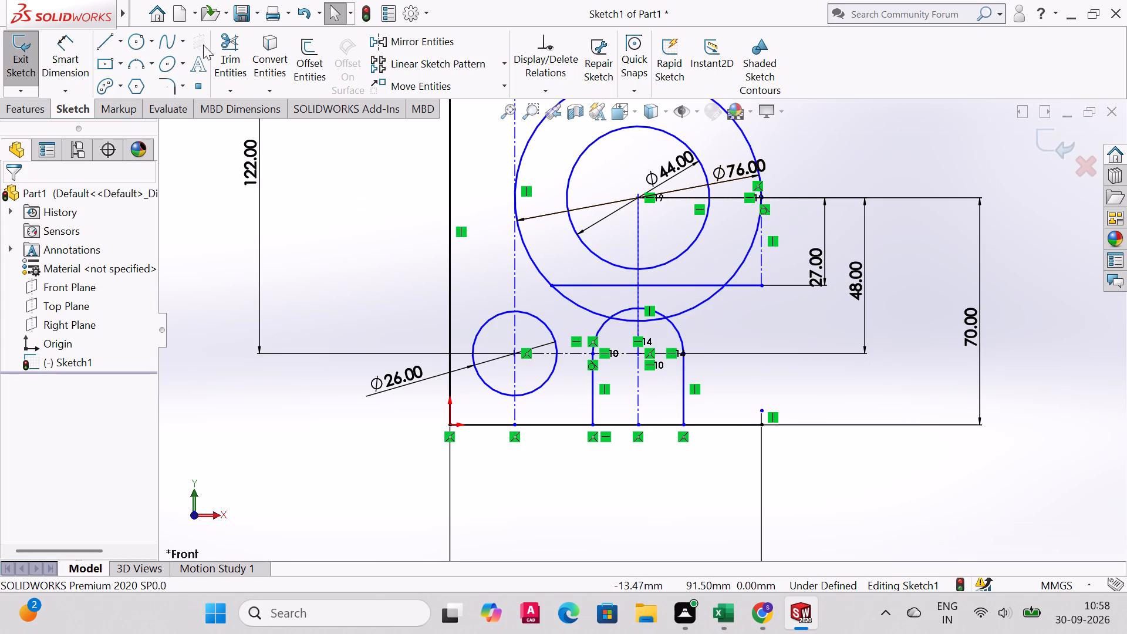
Trim the 76 mm circle's arc portions between the new horizontal line and the arched slot on both sides.
{"action": "left_click", "coordinate": [222, 36]}
{"action": "left_click_drag", "start_coordinate": [575, 312], "coordinate": [626, 296]}
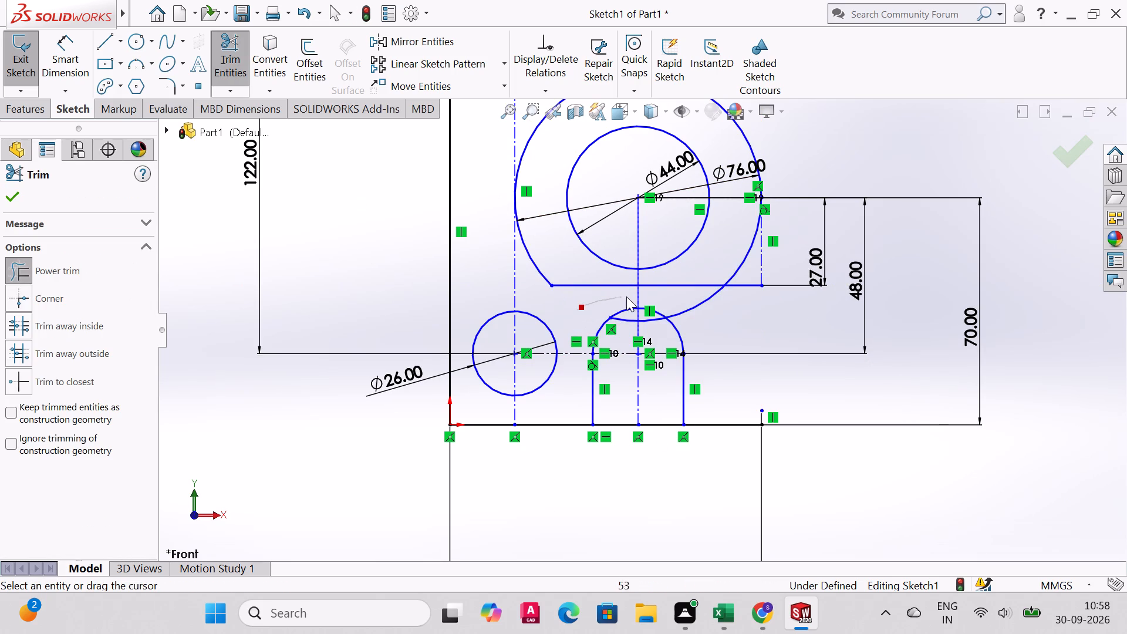
{"action": "left_click_drag", "start_coordinate": [626, 296], "coordinate": [701, 316]}
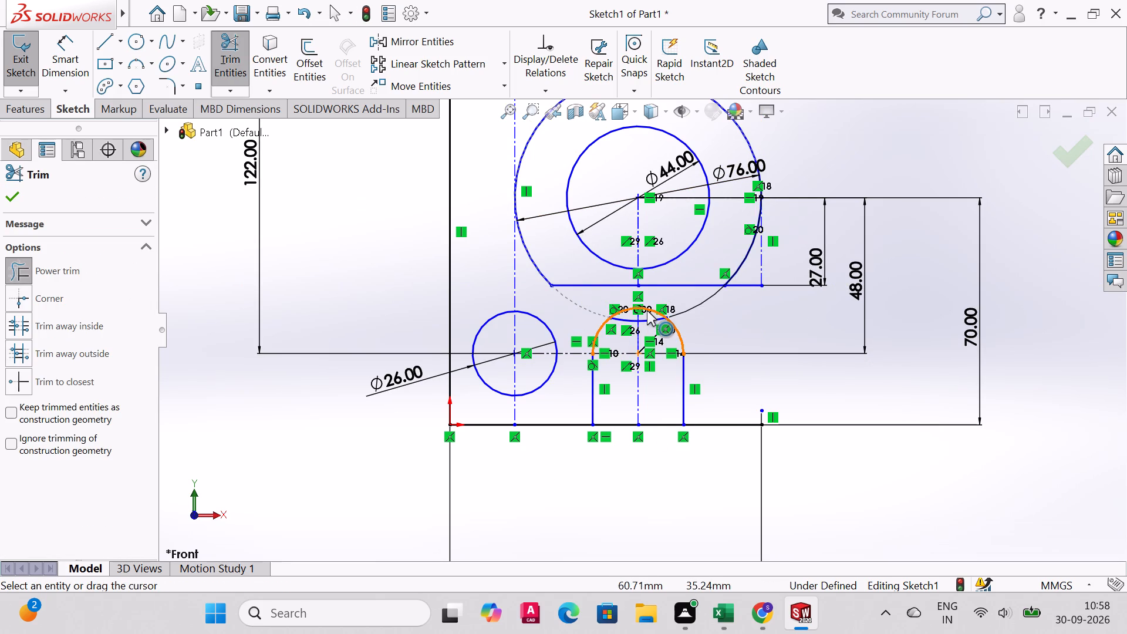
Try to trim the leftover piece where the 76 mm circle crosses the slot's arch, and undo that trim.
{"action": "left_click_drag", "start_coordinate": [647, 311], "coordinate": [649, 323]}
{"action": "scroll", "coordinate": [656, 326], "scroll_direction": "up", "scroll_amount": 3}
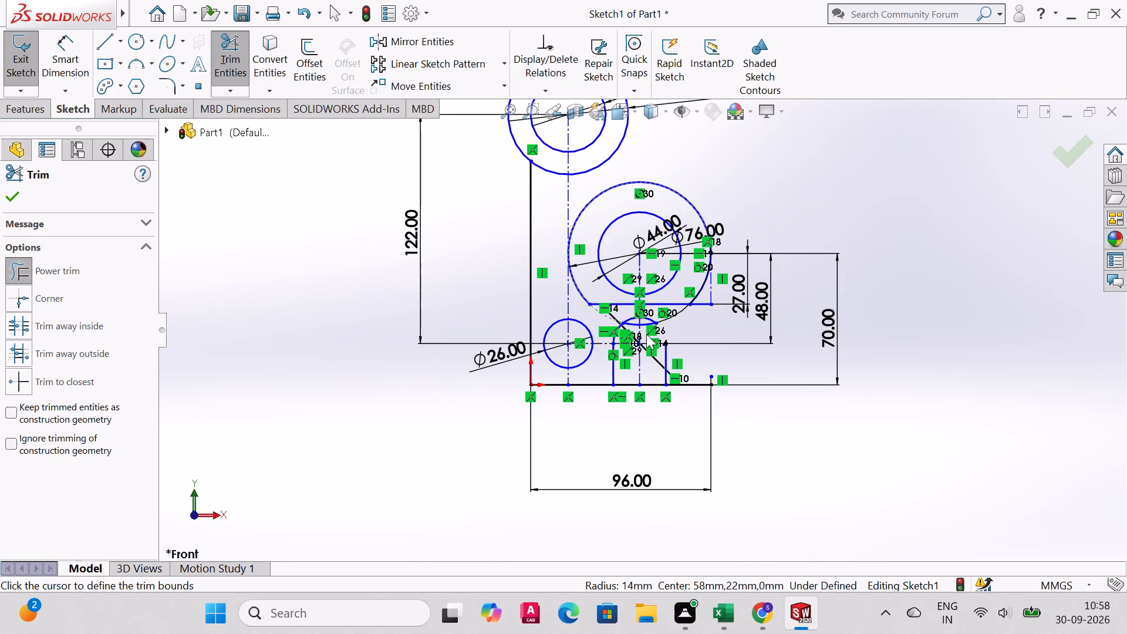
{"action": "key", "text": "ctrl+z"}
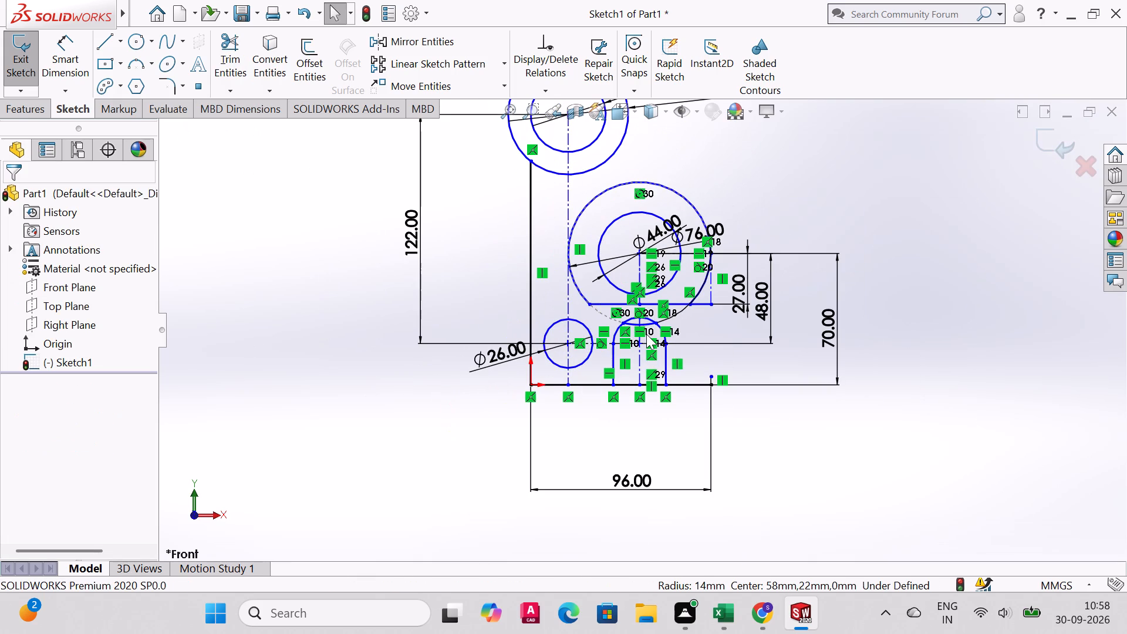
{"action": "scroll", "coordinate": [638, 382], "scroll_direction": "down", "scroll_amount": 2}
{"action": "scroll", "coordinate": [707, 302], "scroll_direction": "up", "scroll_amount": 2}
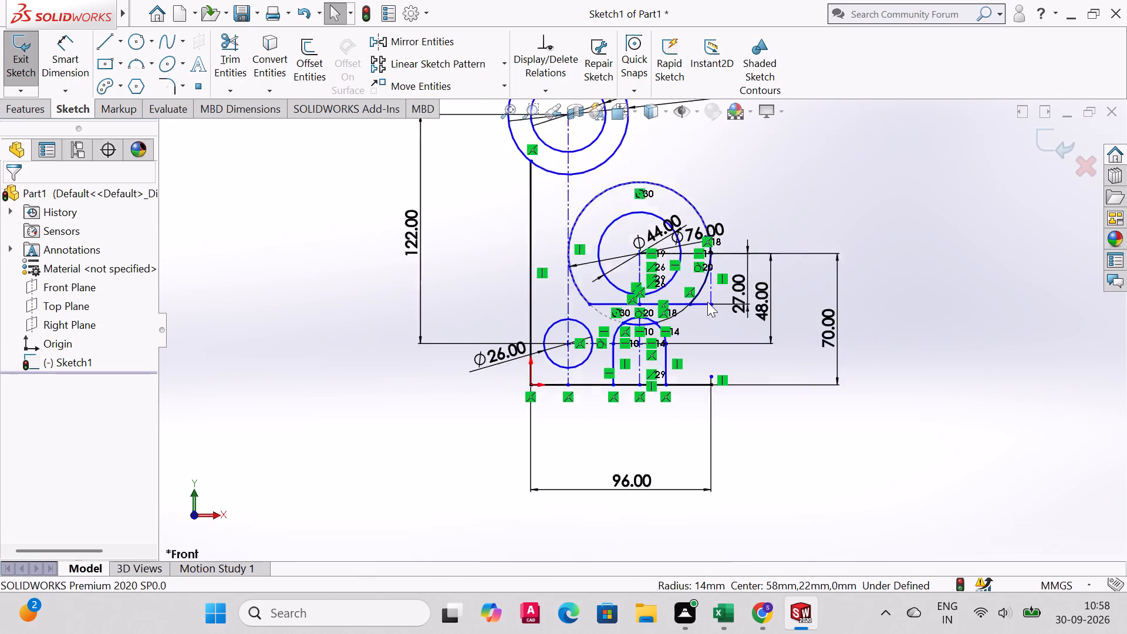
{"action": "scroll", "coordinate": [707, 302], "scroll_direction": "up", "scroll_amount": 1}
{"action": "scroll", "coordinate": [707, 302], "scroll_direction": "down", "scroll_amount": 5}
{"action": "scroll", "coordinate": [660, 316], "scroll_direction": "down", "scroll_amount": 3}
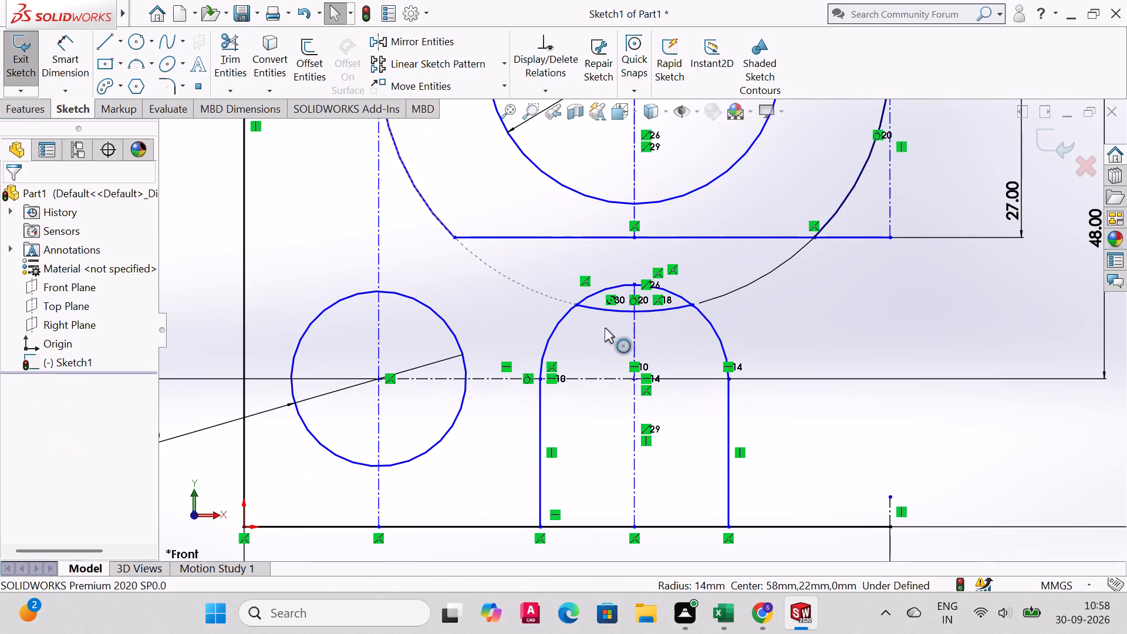
Trim both leftover pieces of the 76 mm circle inside the slot's arch, on either side of the vertical centerline.
{"action": "left_click_drag", "start_coordinate": [618, 301], "coordinate": [618, 318]}
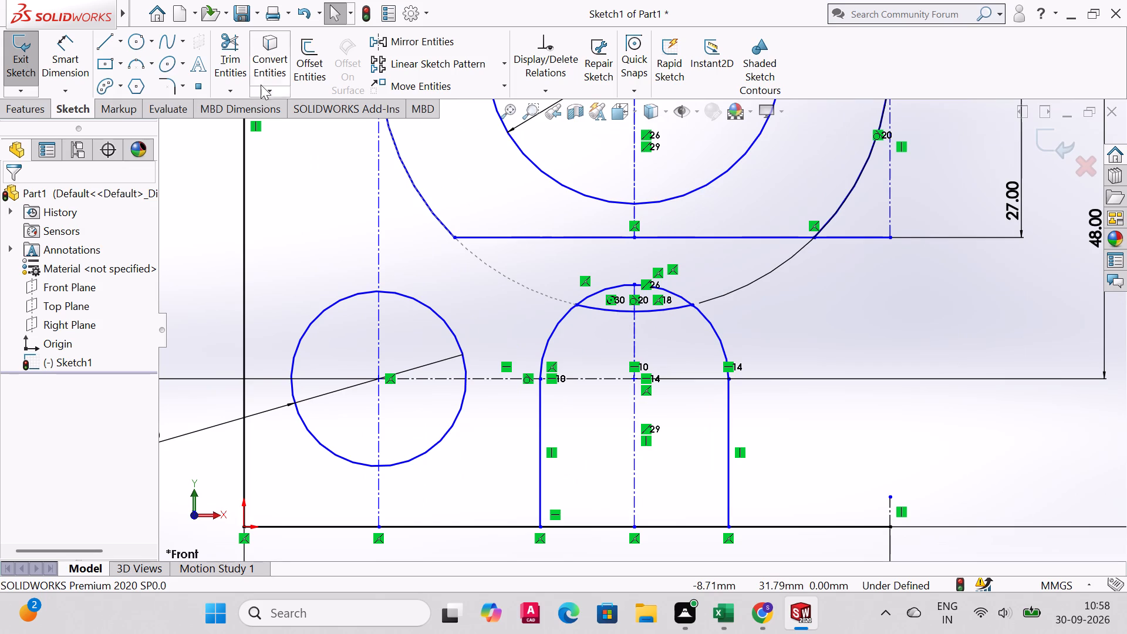
{"action": "left_click", "coordinate": [232, 55]}
{"action": "left_click_drag", "start_coordinate": [591, 323], "coordinate": [603, 306]}
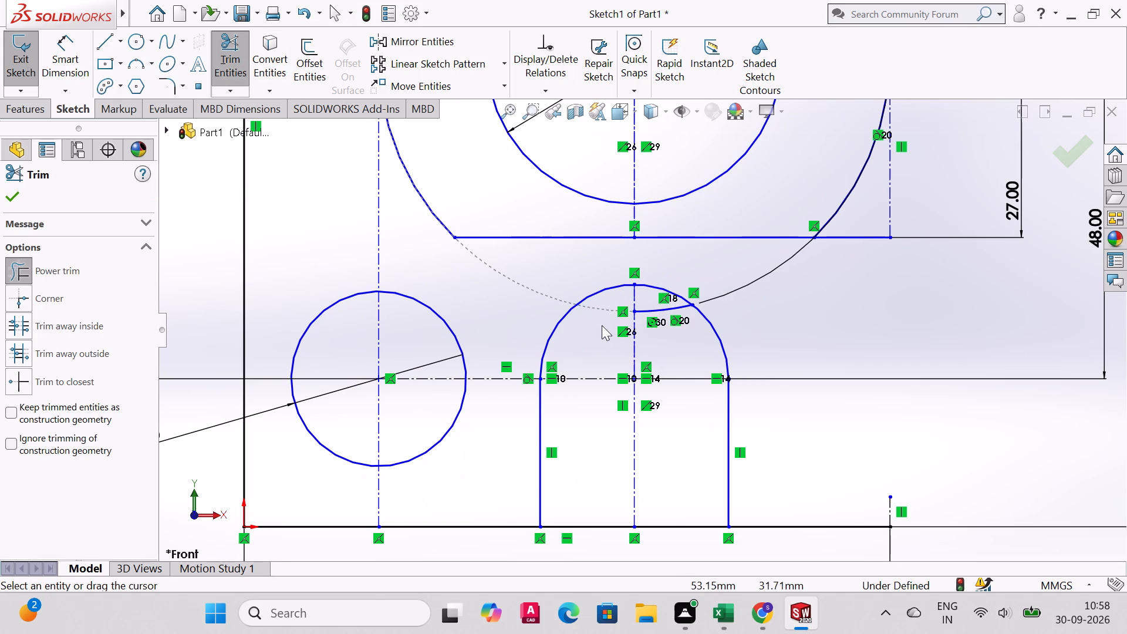
{"action": "left_click_drag", "start_coordinate": [672, 335], "coordinate": [648, 299]}
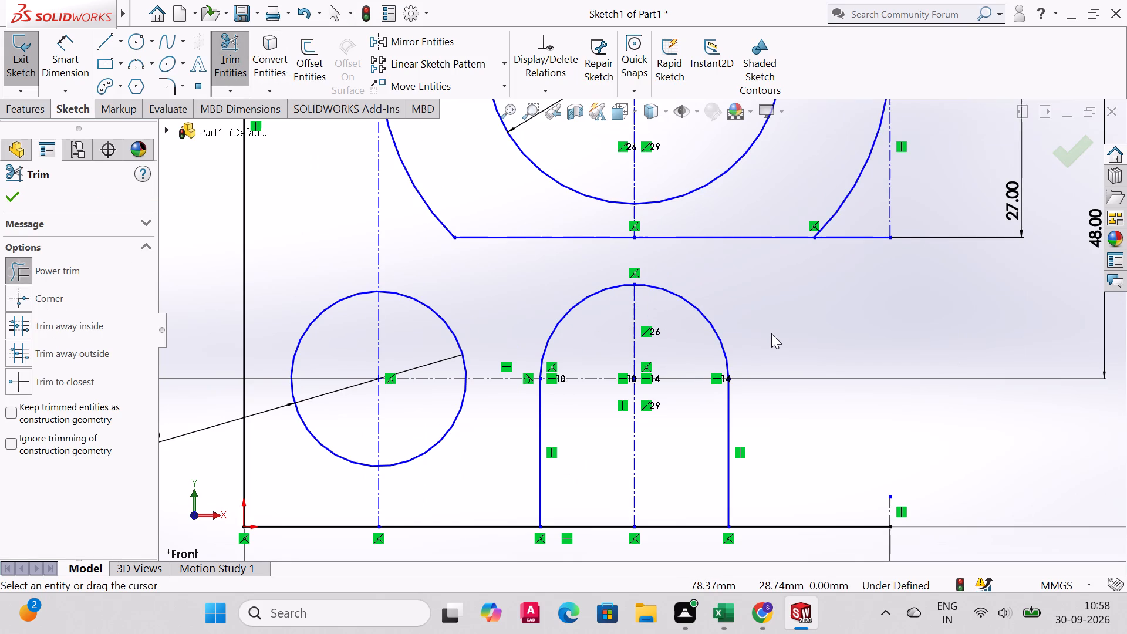
{"action": "scroll", "coordinate": [804, 310], "scroll_direction": "down", "scroll_amount": 1}
{"action": "scroll", "coordinate": [811, 295], "scroll_direction": "up", "scroll_amount": 2}
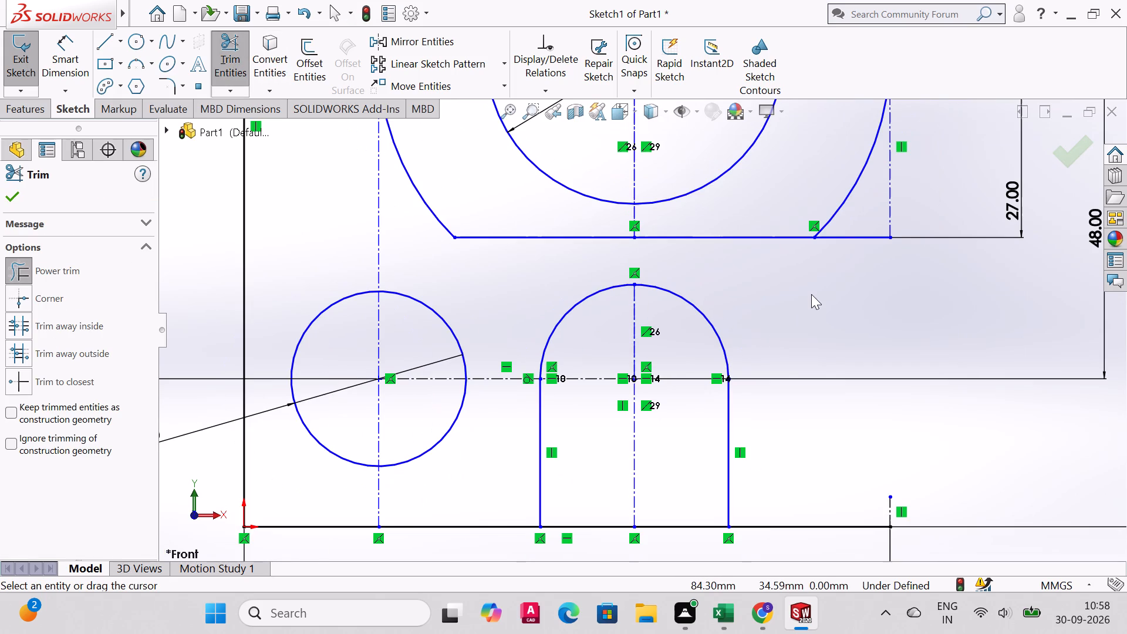
{"action": "scroll", "coordinate": [822, 251], "scroll_direction": "up", "scroll_amount": 3}
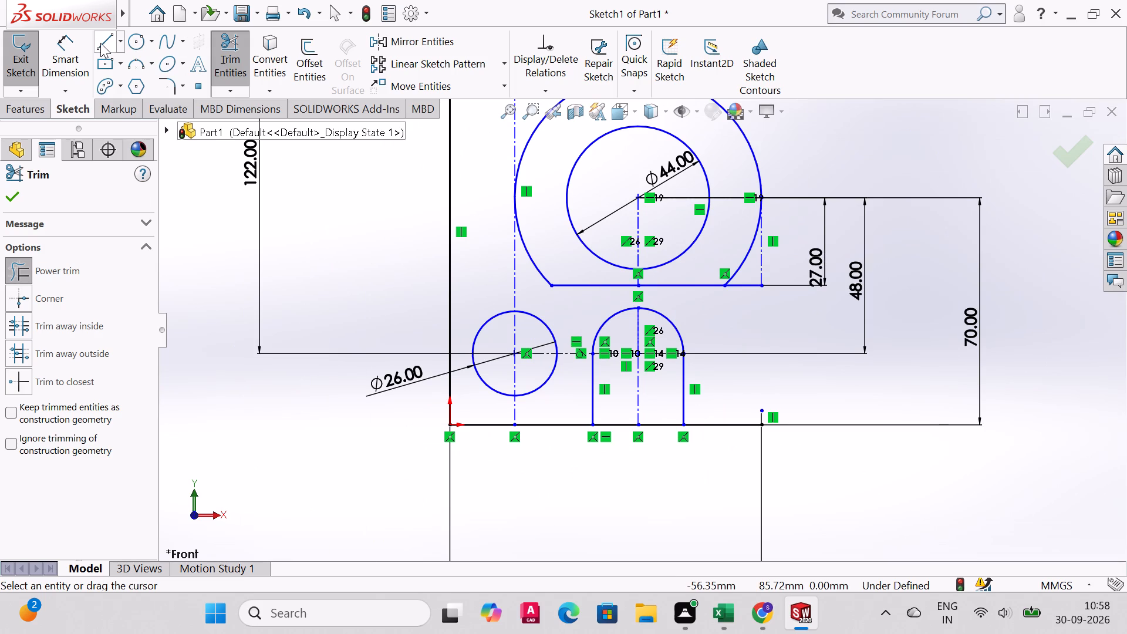
{"action": "left_click", "coordinate": [14, 200]}
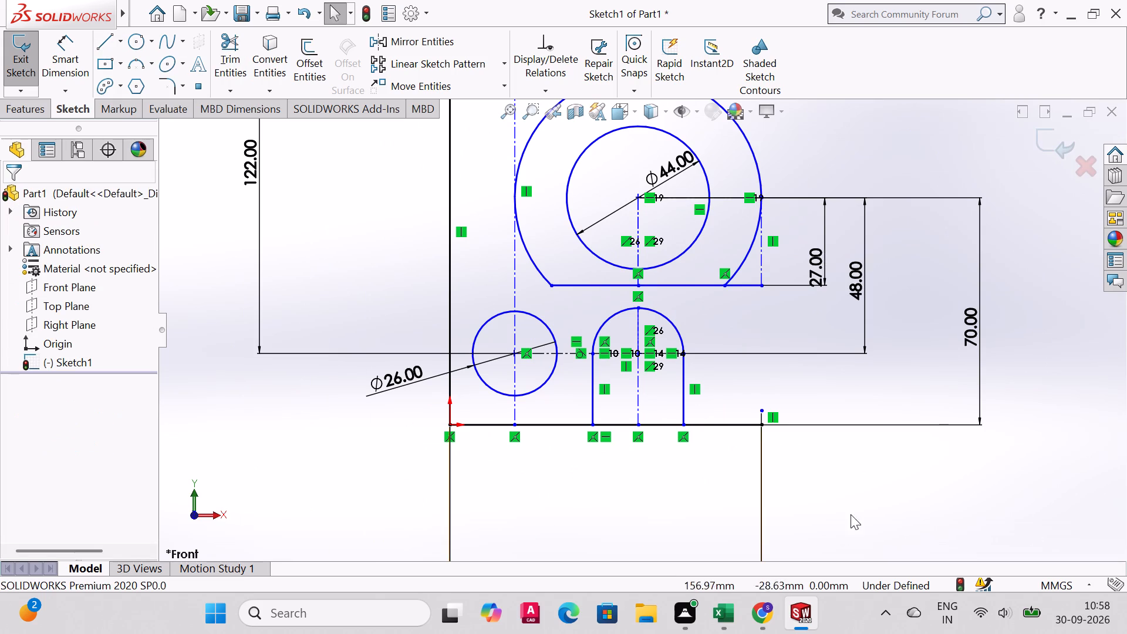
Trim away the short vertical centerline stub at the far end of the 96 mm base line.
{"action": "scroll", "coordinate": [799, 397], "scroll_direction": "down", "scroll_amount": 2}
{"action": "scroll", "coordinate": [797, 395], "scroll_direction": "up", "scroll_amount": 3}
{"action": "scroll", "coordinate": [809, 276], "scroll_direction": "up", "scroll_amount": 3}
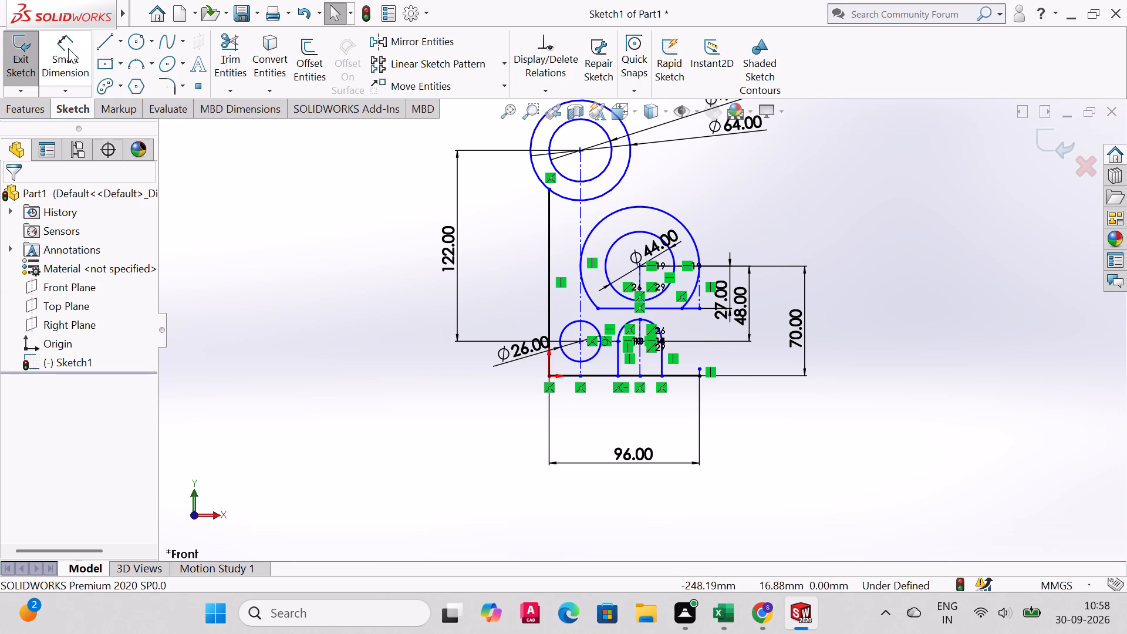
{"action": "left_click", "coordinate": [97, 41]}
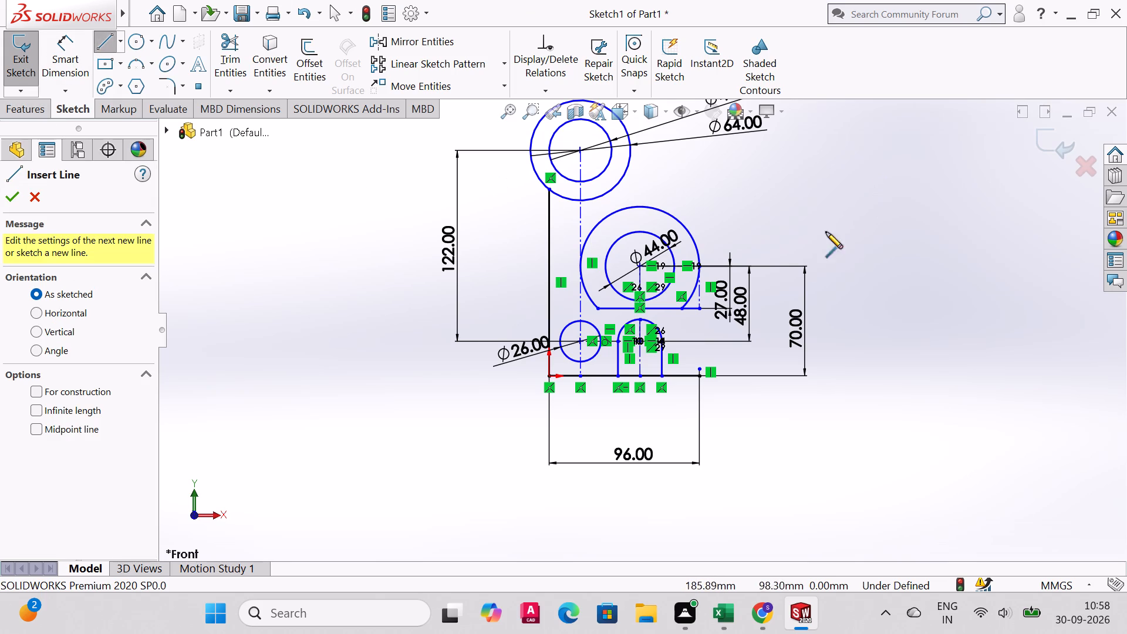
{"action": "scroll", "coordinate": [740, 319], "scroll_direction": "up", "scroll_amount": 3}
{"action": "scroll", "coordinate": [743, 313], "scroll_direction": "down", "scroll_amount": 6}
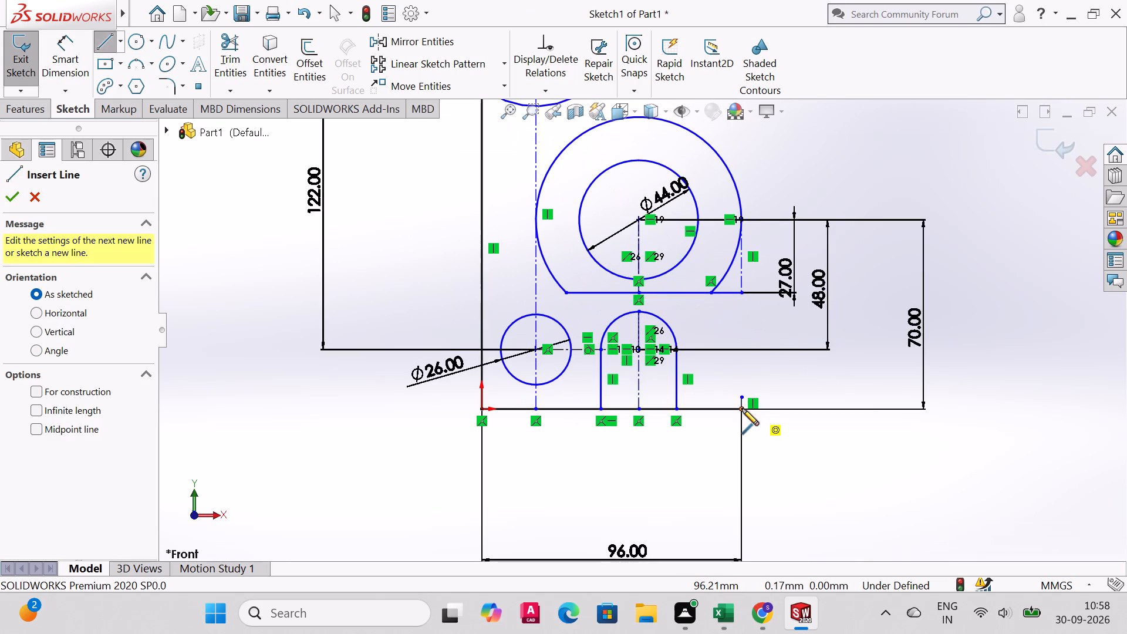
{"action": "left_click", "coordinate": [234, 35]}
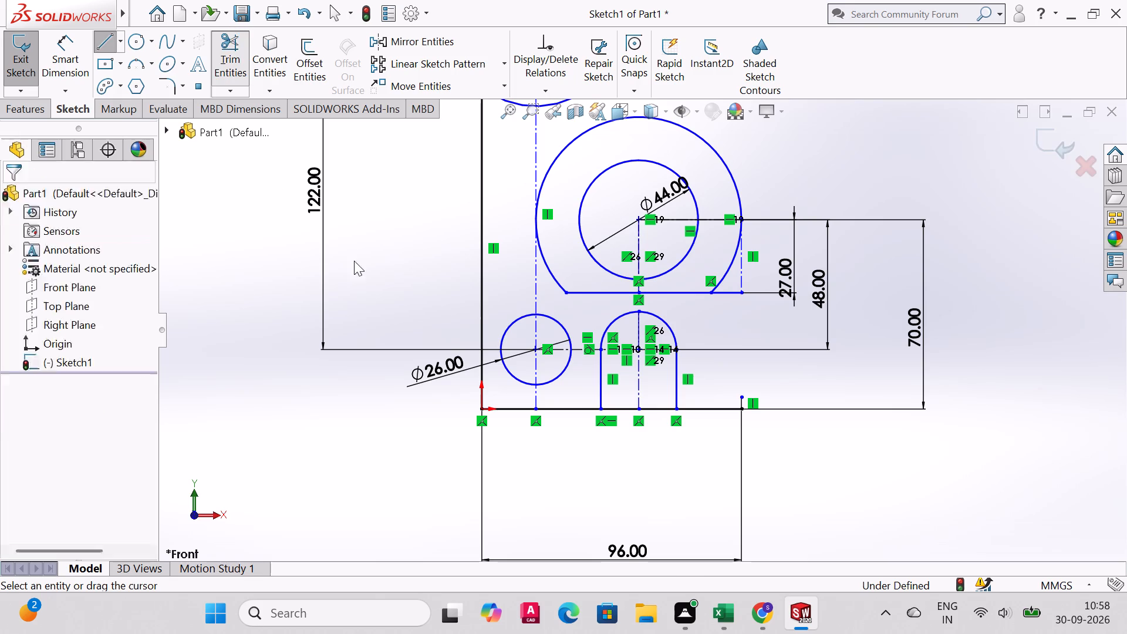
{"action": "scroll", "coordinate": [782, 423], "scroll_direction": "up", "scroll_amount": 3}
{"action": "scroll", "coordinate": [782, 420], "scroll_direction": "down", "scroll_amount": 6}
{"action": "left_click_drag", "start_coordinate": [803, 449], "coordinate": [809, 454]}
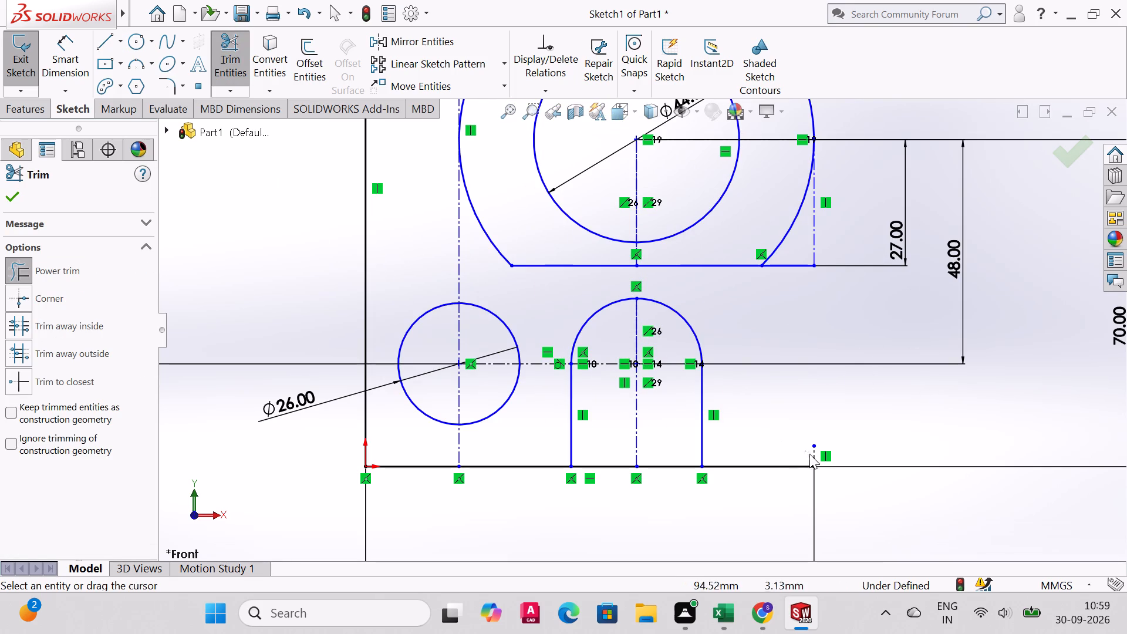
{"action": "left_click_drag", "start_coordinate": [809, 454], "coordinate": [838, 449]}
Sketch a vertical line about 70 mm long from the base line's far end up to the 76 mm circle's edge point.
{"action": "left_click", "coordinate": [105, 48]}
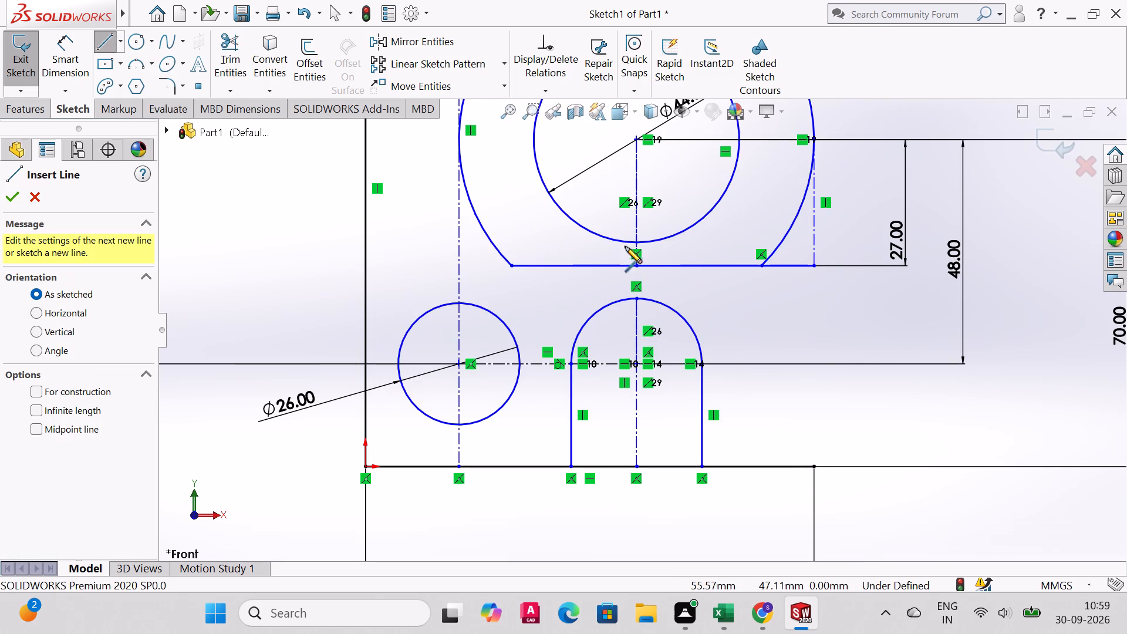
{"action": "left_click", "coordinate": [816, 468]}
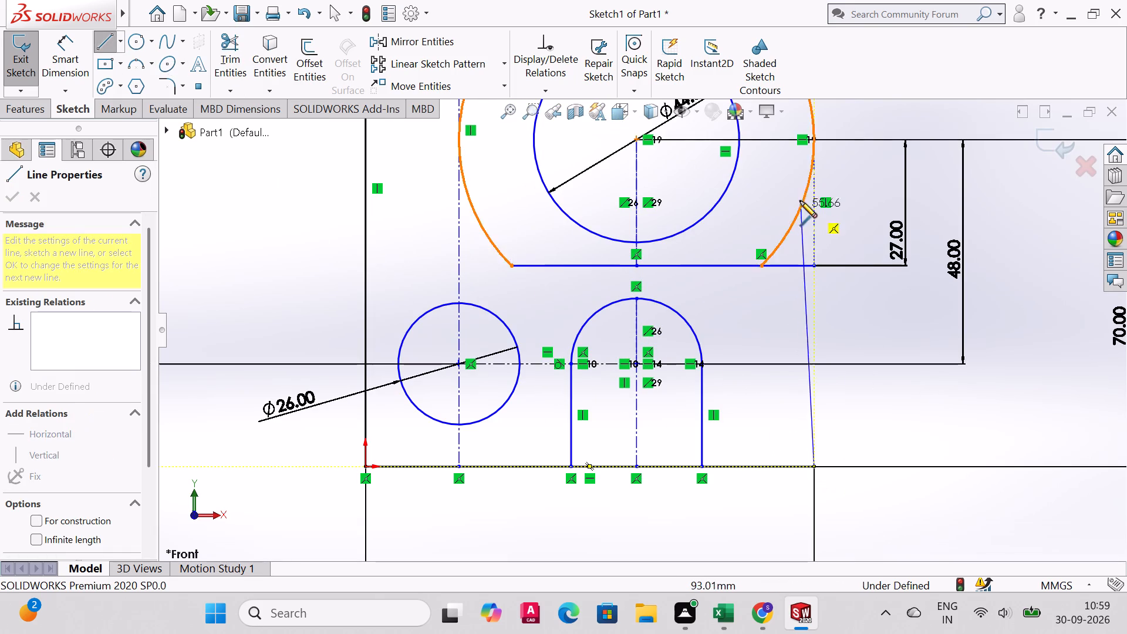
{"action": "left_click", "coordinate": [815, 141]}
{"action": "right_click", "coordinate": [815, 141]}
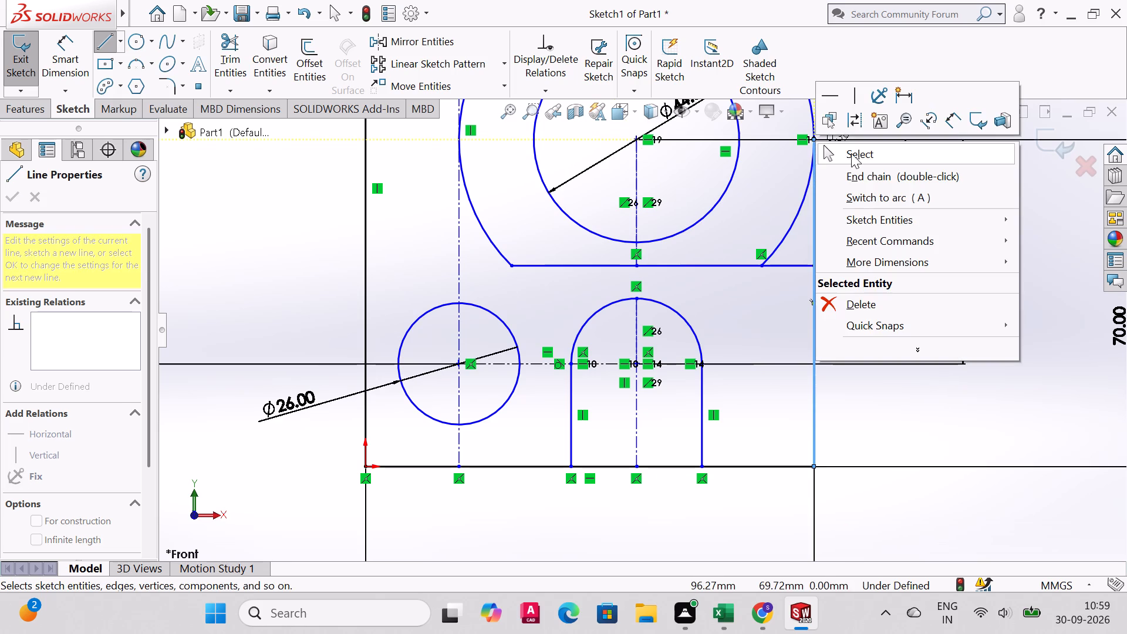
{"action": "left_click", "coordinate": [851, 153]}
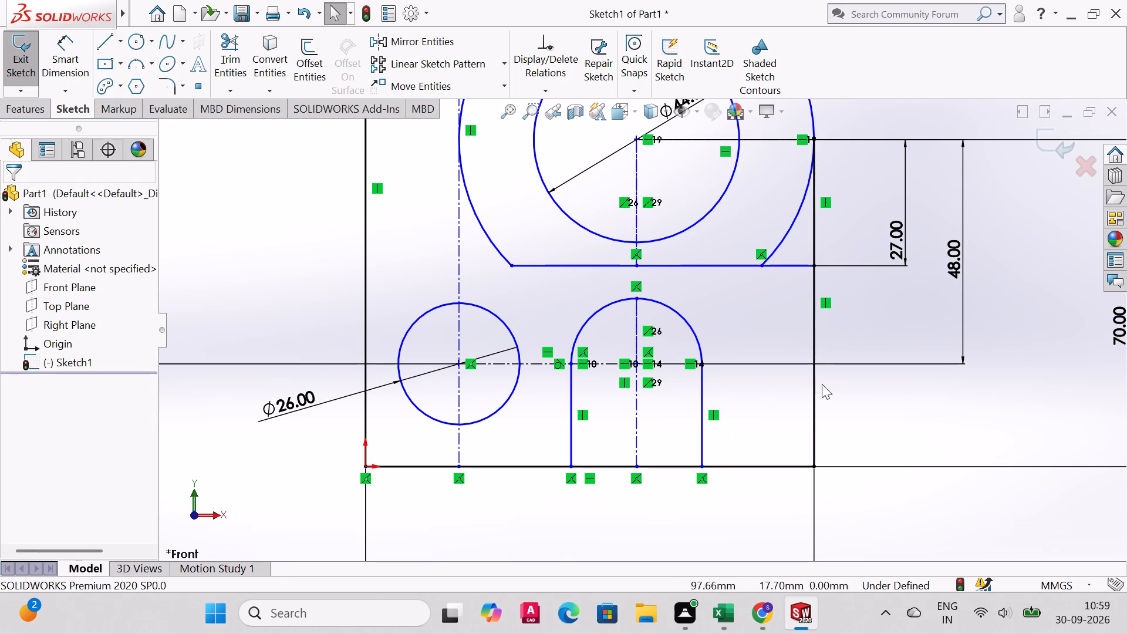
Sketch a vertical construction line about 102 mm long upward from the 44 mm circle's center.
{"action": "scroll", "coordinate": [720, 365], "scroll_direction": "up", "scroll_amount": 2}
{"action": "scroll", "coordinate": [720, 363], "scroll_direction": "down", "scroll_amount": 4}
{"action": "scroll", "coordinate": [720, 363], "scroll_direction": "up", "scroll_amount": 4}
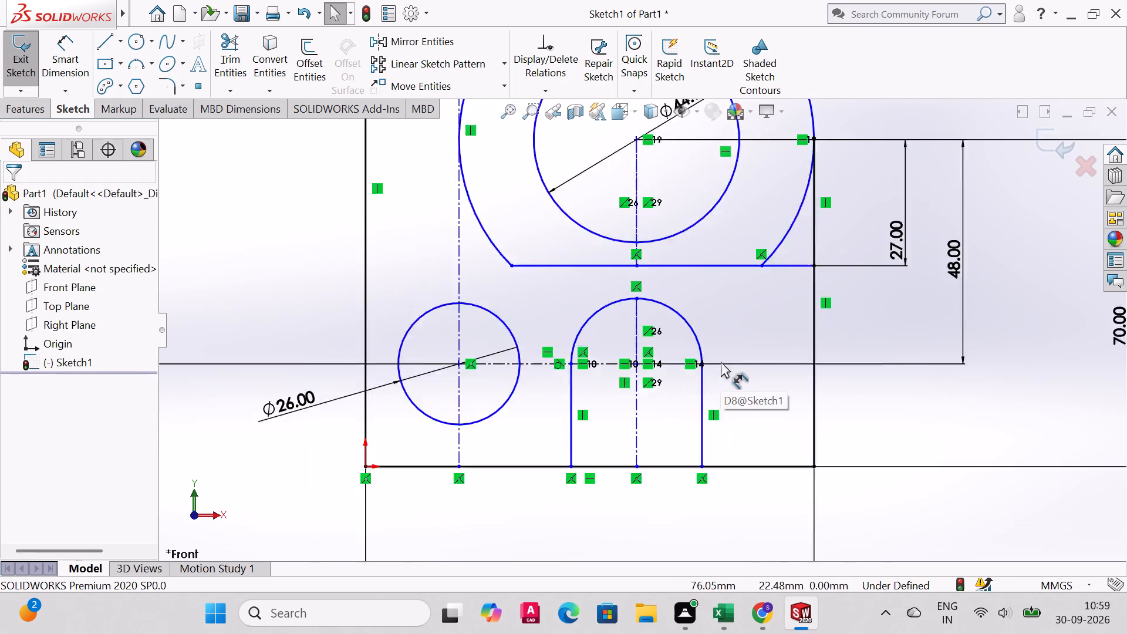
{"action": "scroll", "coordinate": [721, 362], "scroll_direction": "up", "scroll_amount": 1}
{"action": "scroll", "coordinate": [729, 282], "scroll_direction": "up", "scroll_amount": 6}
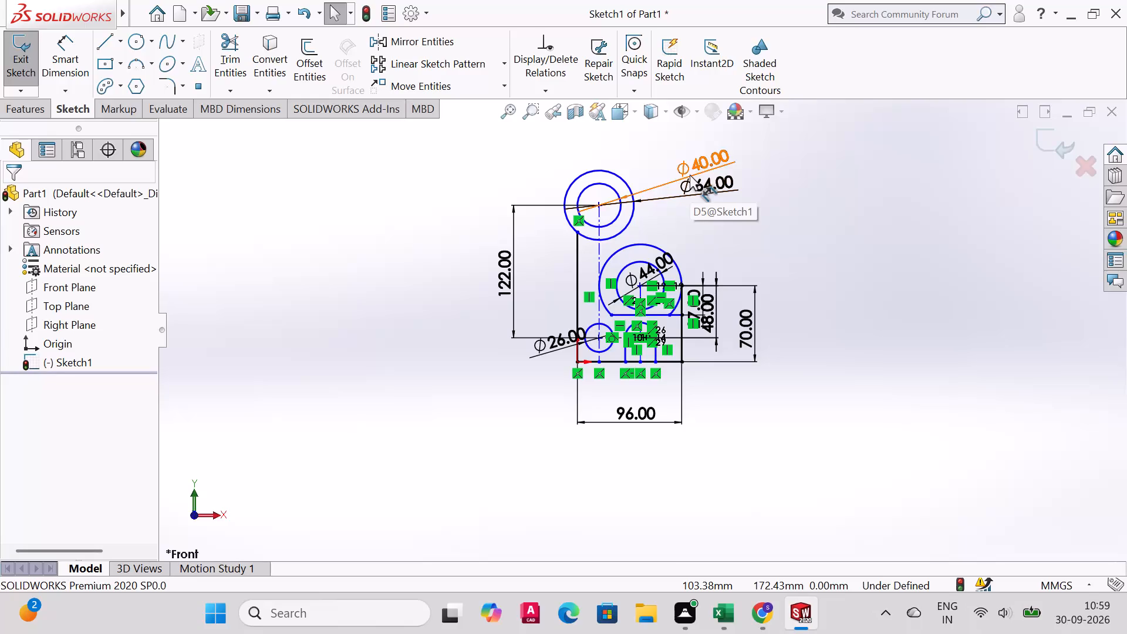
{"action": "left_click", "coordinate": [117, 41]}
{"action": "left_click", "coordinate": [113, 84]}
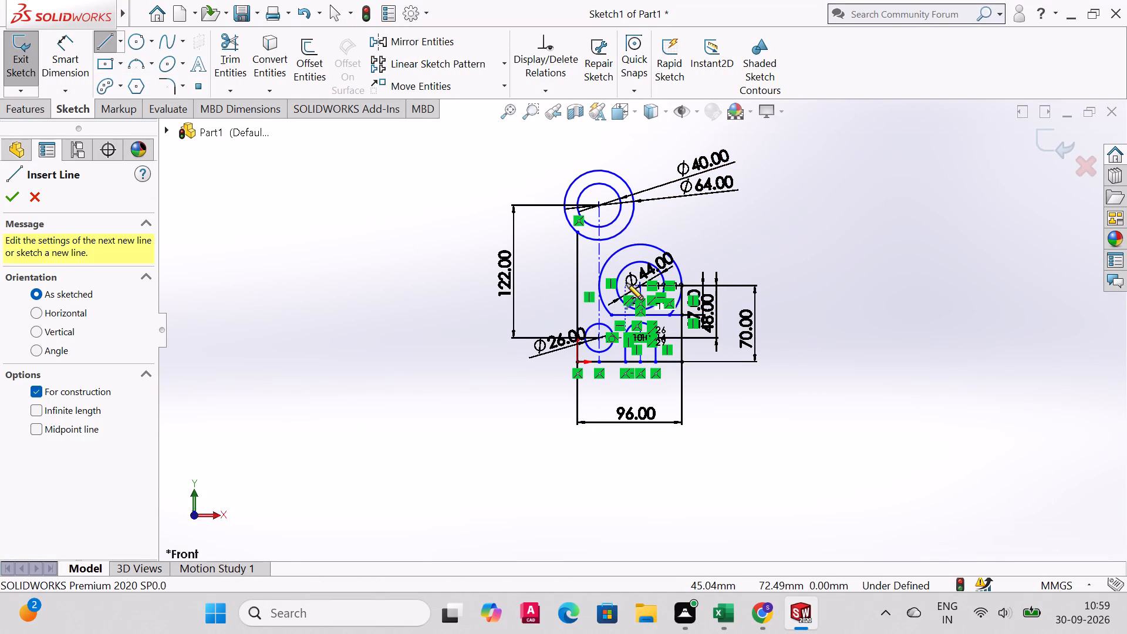
{"action": "left_click", "coordinate": [641, 286]}
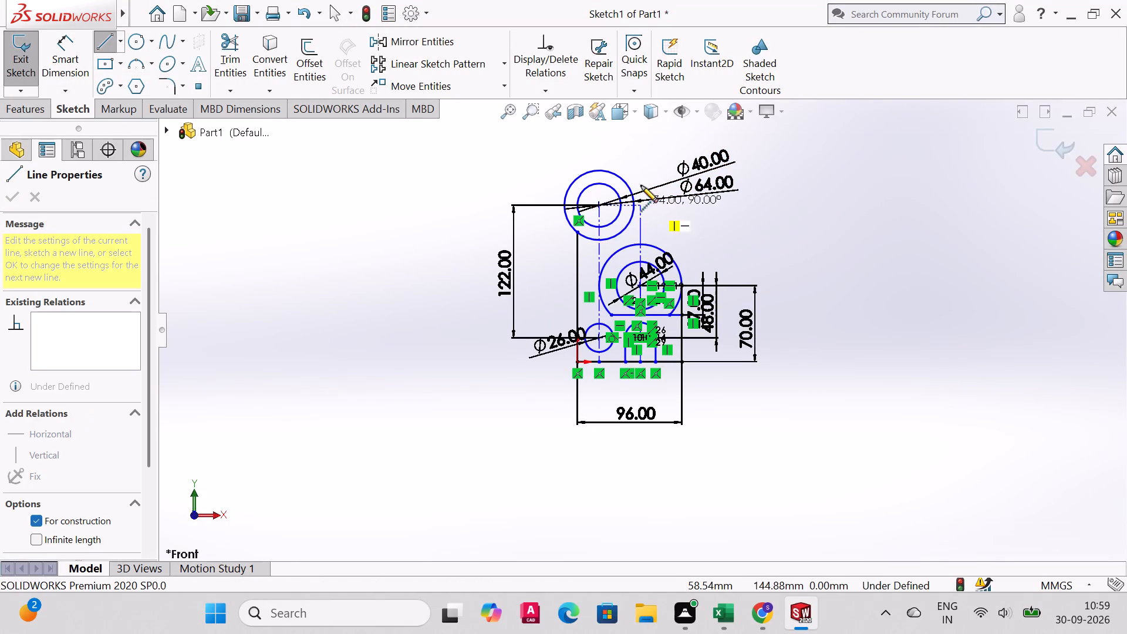
{"action": "scroll", "coordinate": [648, 165], "scroll_direction": "down", "scroll_amount": 3}
{"action": "scroll", "coordinate": [648, 160], "scroll_direction": "up", "scroll_amount": 8}
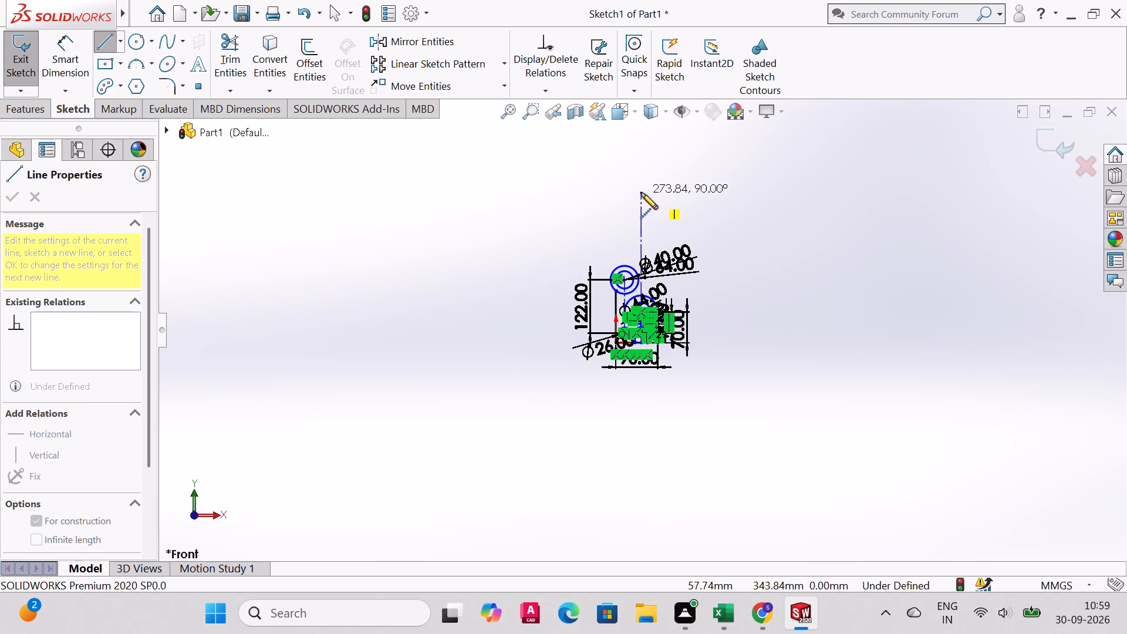
{"action": "scroll", "coordinate": [641, 193], "scroll_direction": "up", "scroll_amount": 3}
{"action": "scroll", "coordinate": [641, 193], "scroll_direction": "down", "scroll_amount": 7}
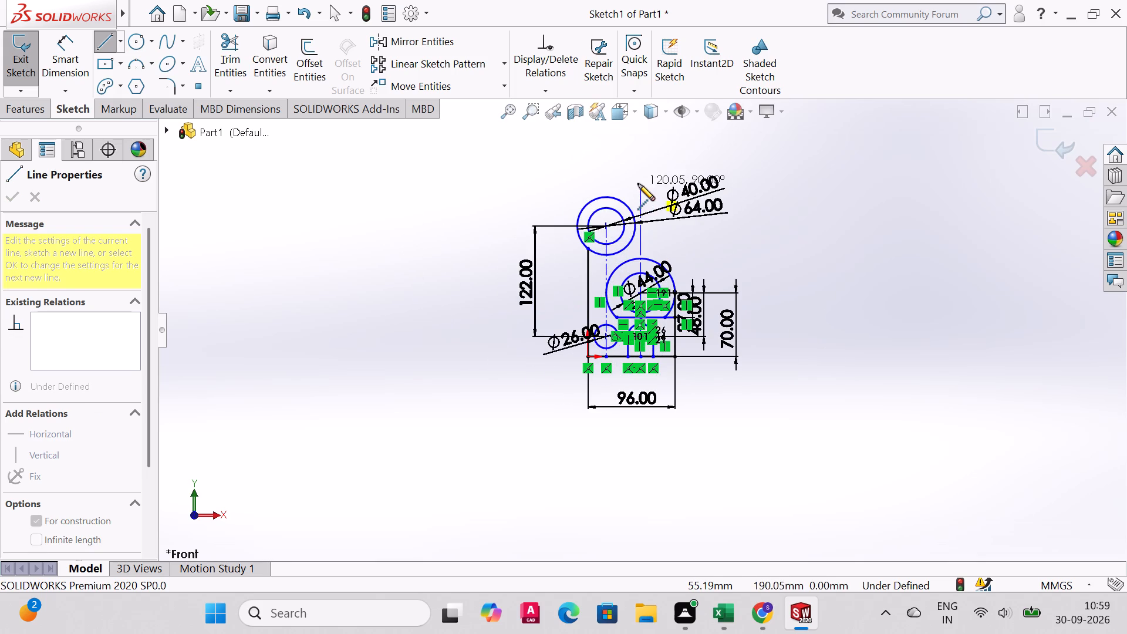
{"action": "scroll", "coordinate": [638, 177], "scroll_direction": "down", "scroll_amount": 2}
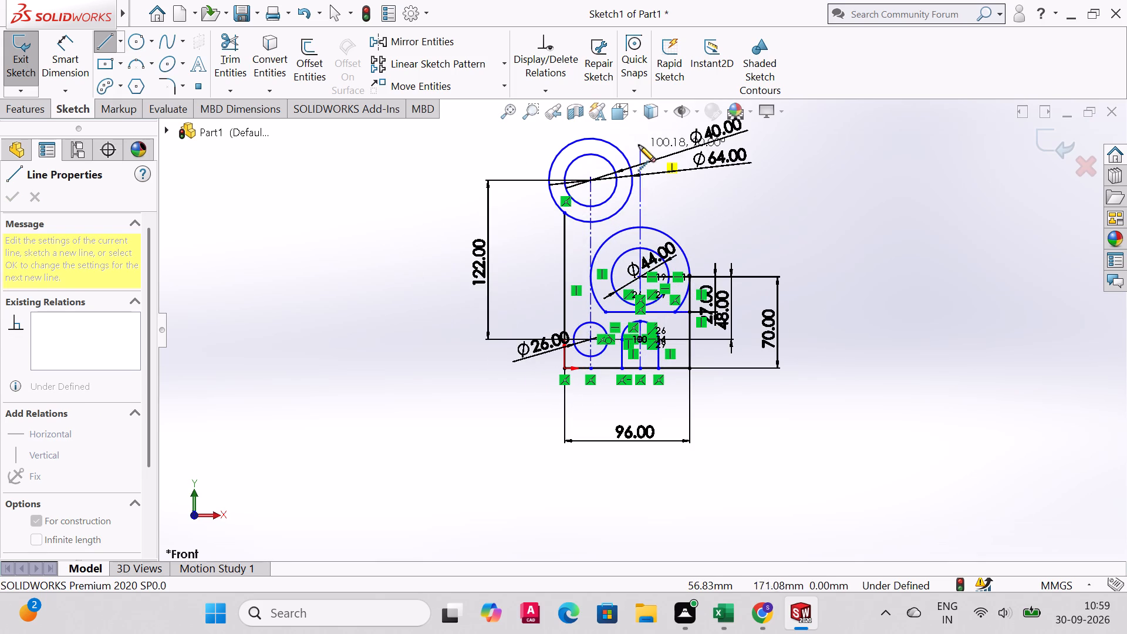
{"action": "left_click", "coordinate": [639, 144]}
{"action": "right_click", "coordinate": [639, 144]}
{"action": "left_click", "coordinate": [673, 154]}
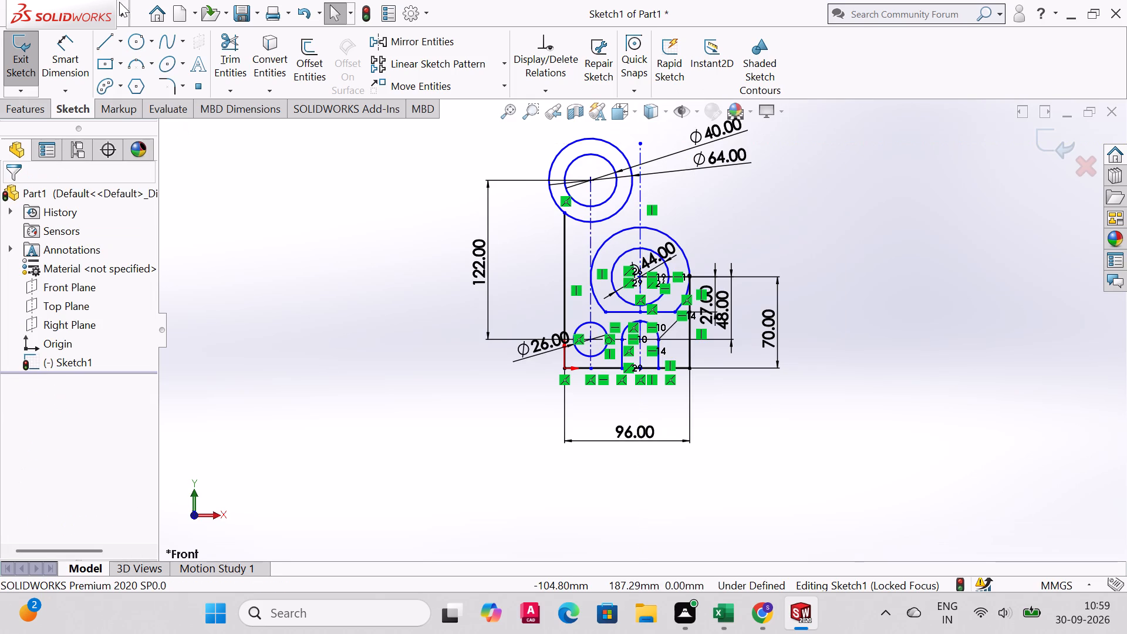
Dimension the new vertical centerline above the 44 mm circle as 120 mm.
{"action": "left_click", "coordinate": [79, 46]}
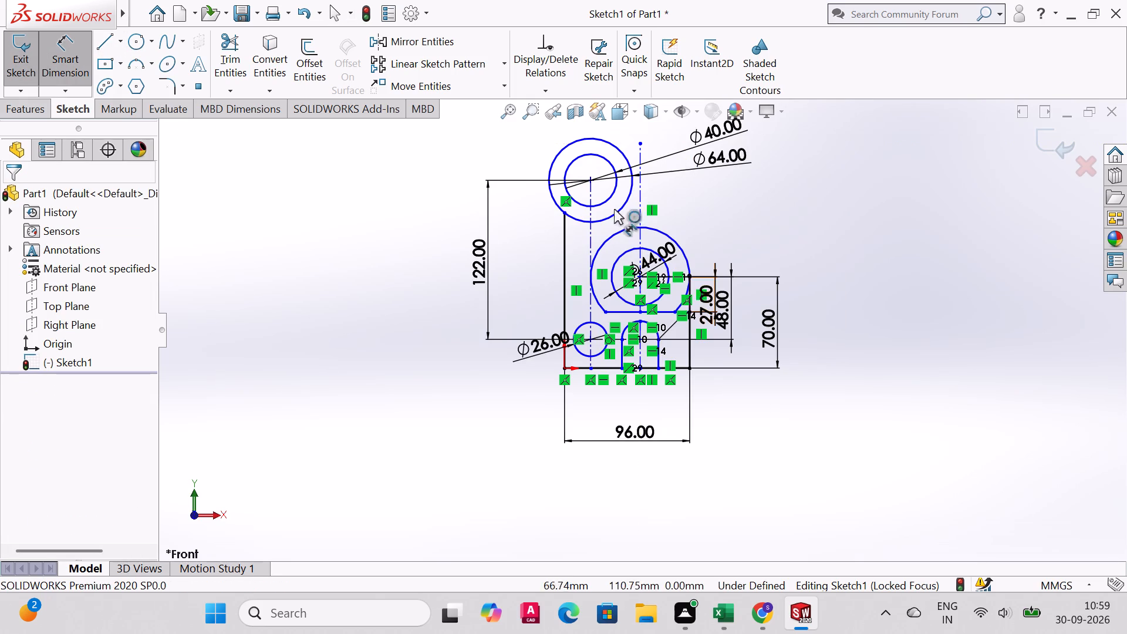
{"action": "left_click", "coordinate": [637, 198]}
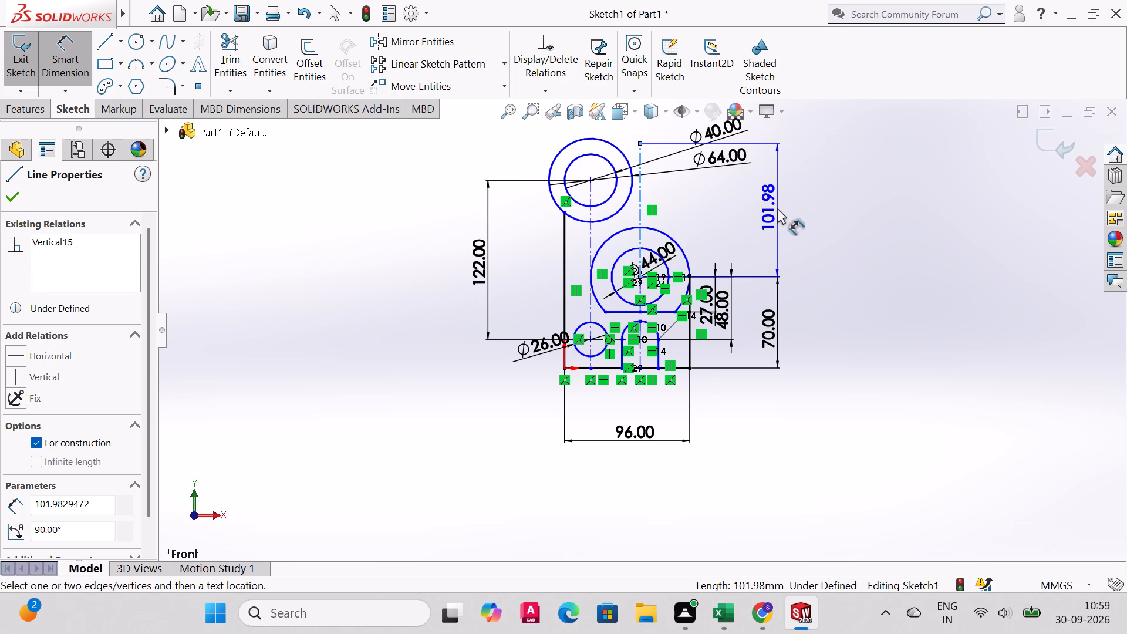
{"action": "left_click", "coordinate": [777, 208]}
{"action": "type", "text": "120"}
{"action": "key", "text": "Return"}
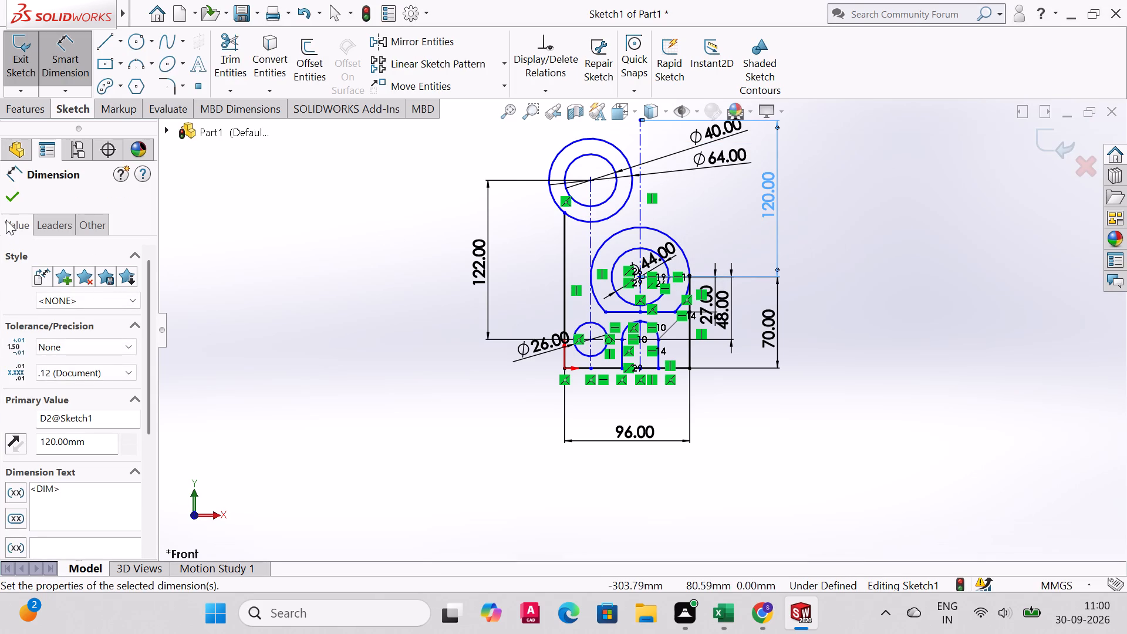
{"action": "left_click", "coordinate": [7, 205]}
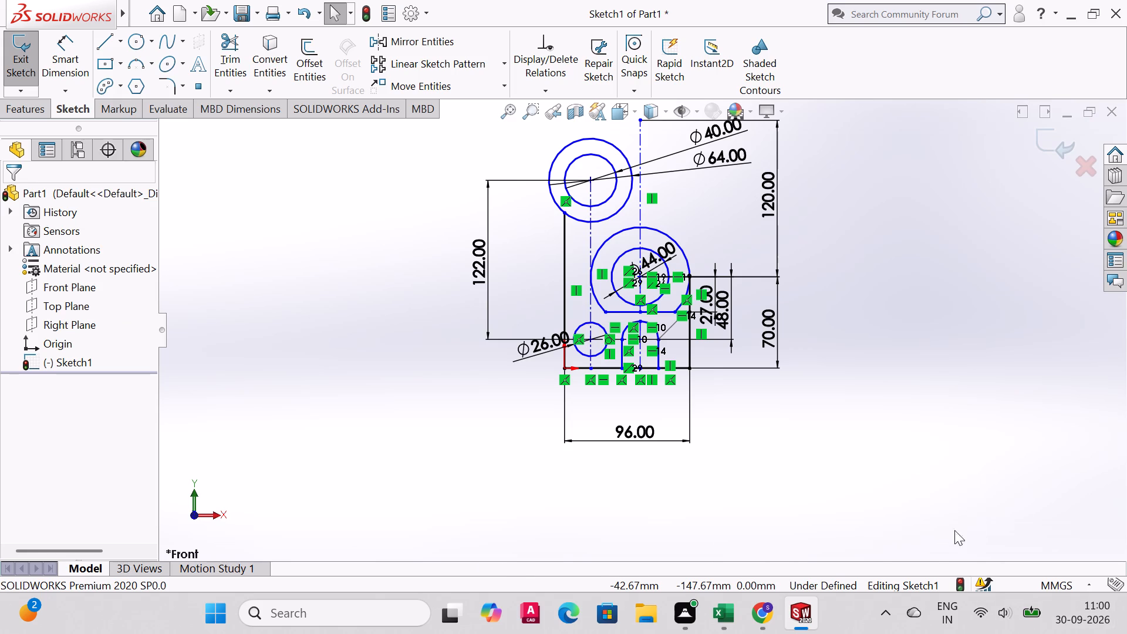
Sketch two concentric circles, about 35 mm and 24 mm in diameter, centered on the 120 mm centerline's upper end.
{"action": "scroll", "coordinate": [804, 390], "scroll_direction": "down", "scroll_amount": 2}
{"action": "scroll", "coordinate": [828, 342], "scroll_direction": "up", "scroll_amount": 3}
{"action": "scroll", "coordinate": [778, 218], "scroll_direction": "up", "scroll_amount": 2}
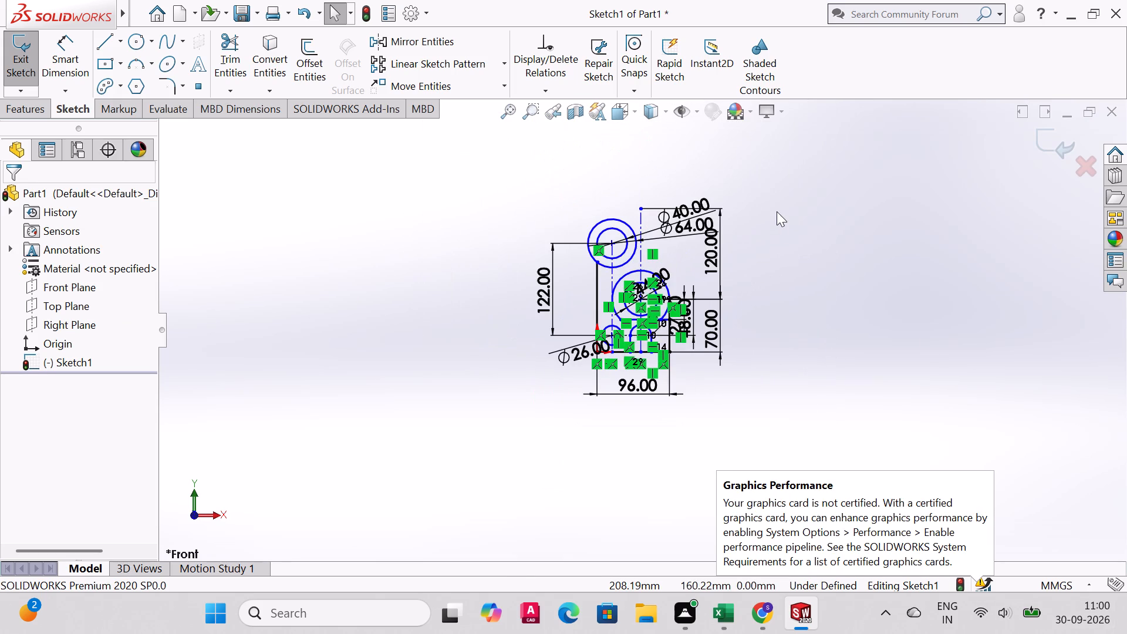
{"action": "scroll", "coordinate": [677, 174], "scroll_direction": "up", "scroll_amount": 2}
{"action": "scroll", "coordinate": [677, 174], "scroll_direction": "down", "scroll_amount": 3}
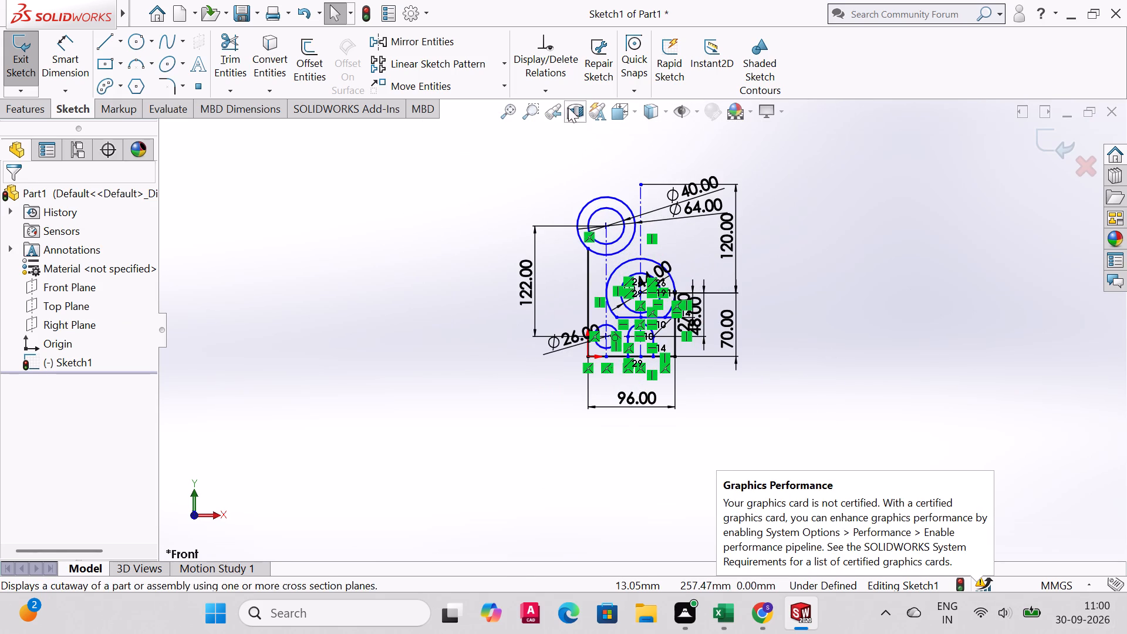
{"action": "left_click", "coordinate": [541, 107]}
{"action": "left_click_drag", "start_coordinate": [534, 126], "coordinate": [809, 281]}
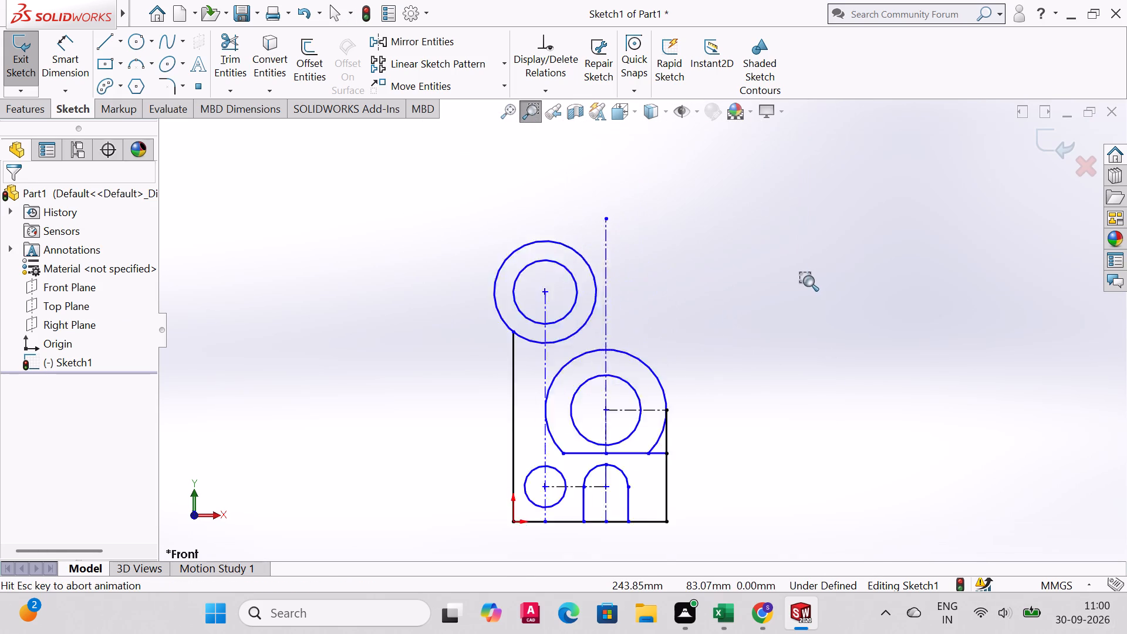
{"action": "left_click", "coordinate": [131, 41]}
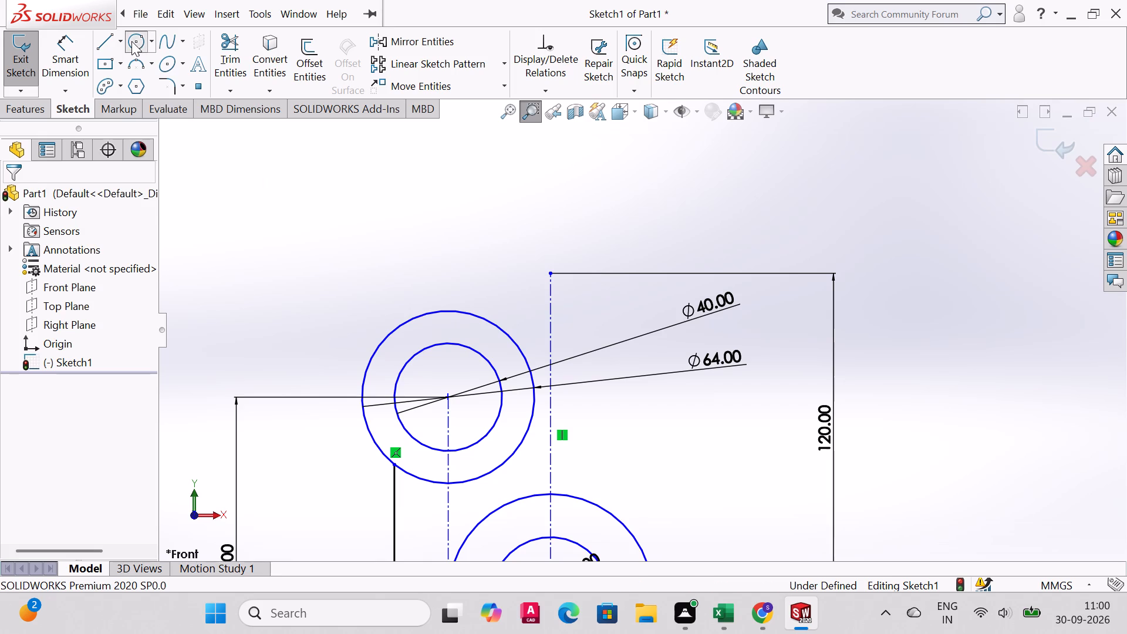
{"action": "left_click", "coordinate": [552, 275]}
{"action": "left_click", "coordinate": [581, 310]}
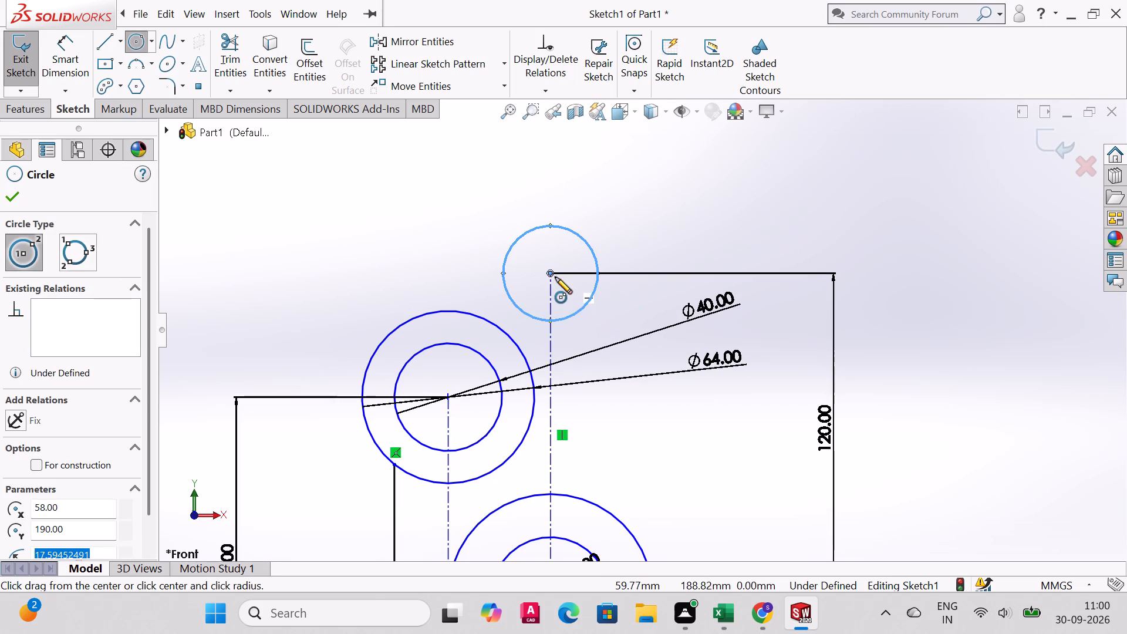
{"action": "left_click", "coordinate": [551, 276]}
{"action": "left_click", "coordinate": [573, 296]}
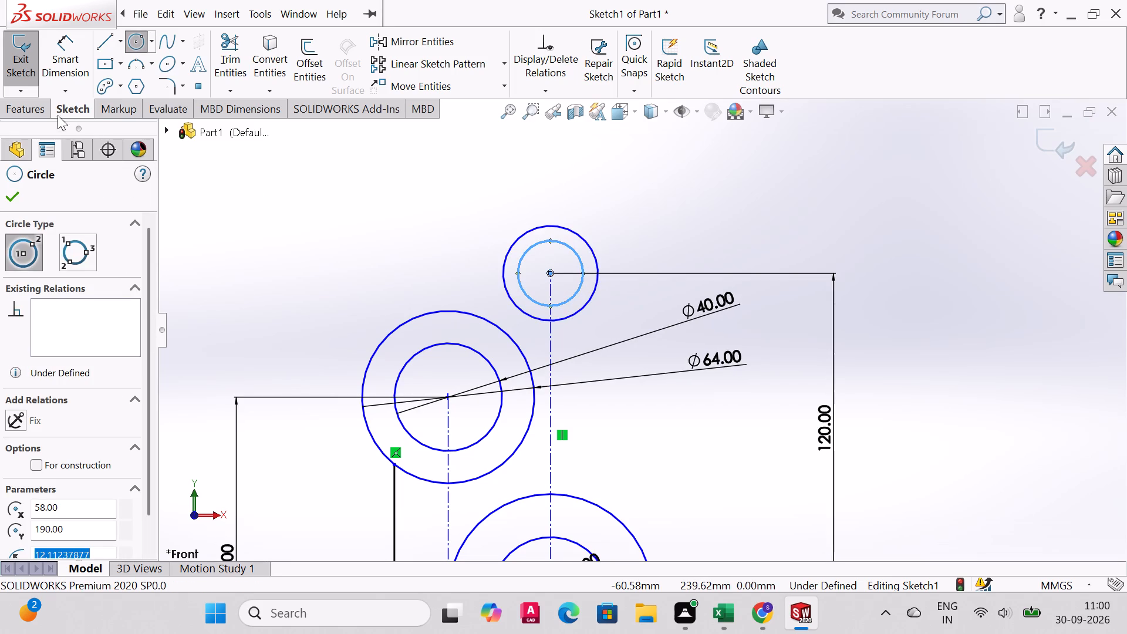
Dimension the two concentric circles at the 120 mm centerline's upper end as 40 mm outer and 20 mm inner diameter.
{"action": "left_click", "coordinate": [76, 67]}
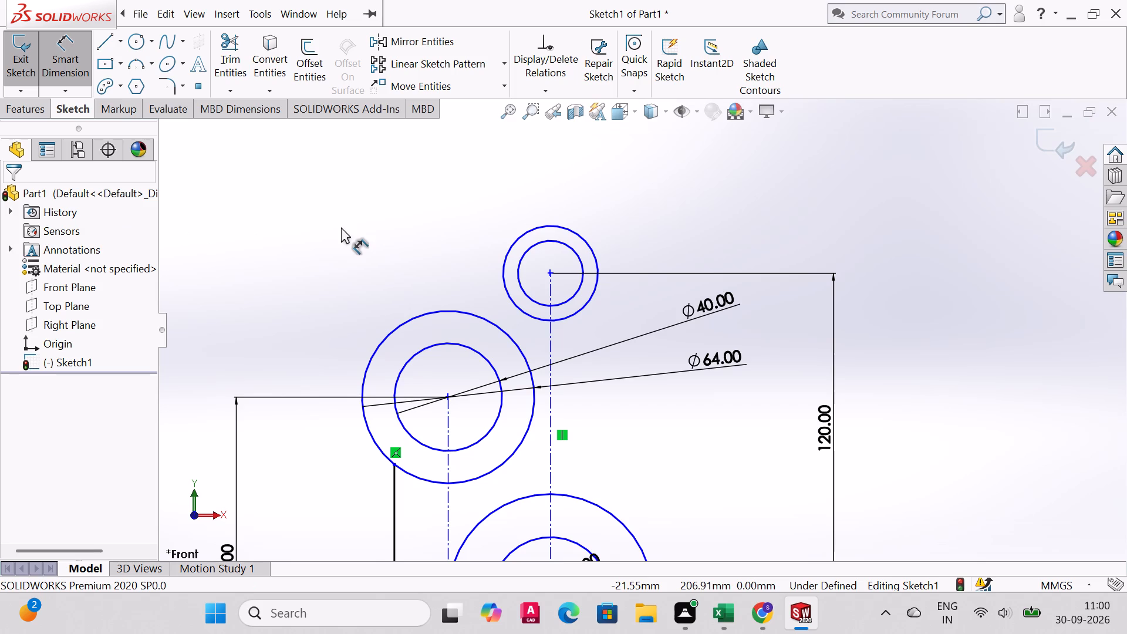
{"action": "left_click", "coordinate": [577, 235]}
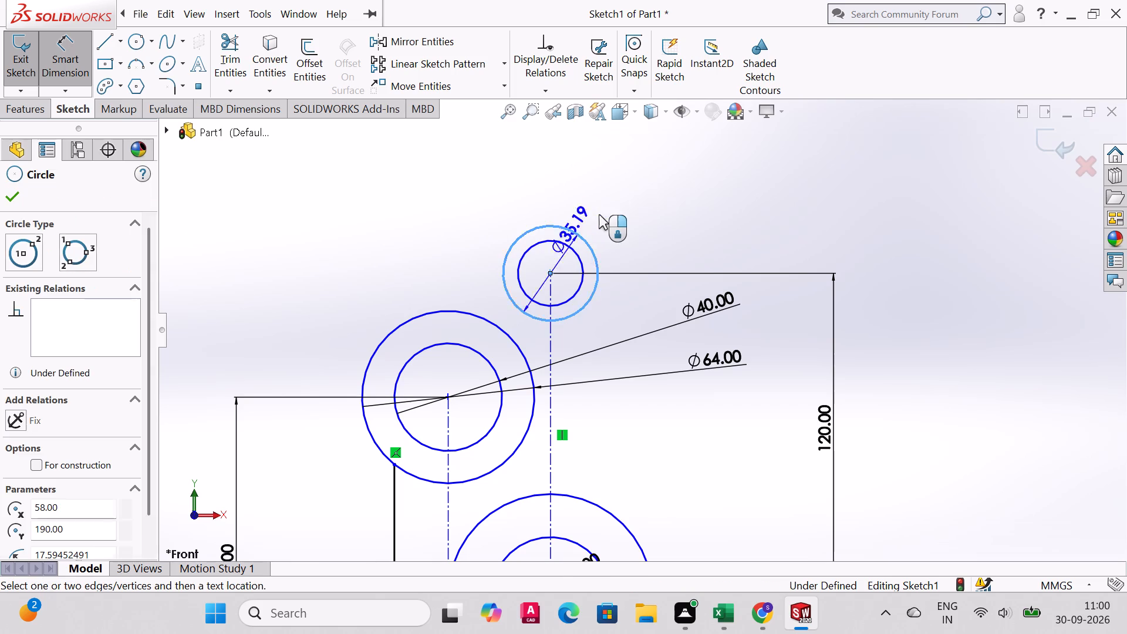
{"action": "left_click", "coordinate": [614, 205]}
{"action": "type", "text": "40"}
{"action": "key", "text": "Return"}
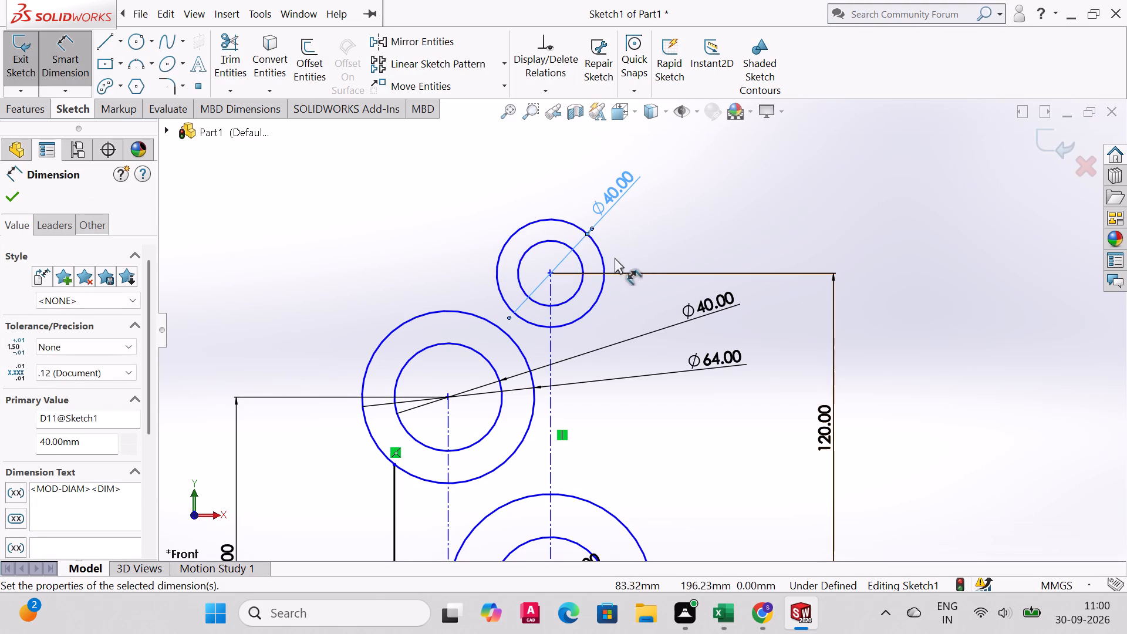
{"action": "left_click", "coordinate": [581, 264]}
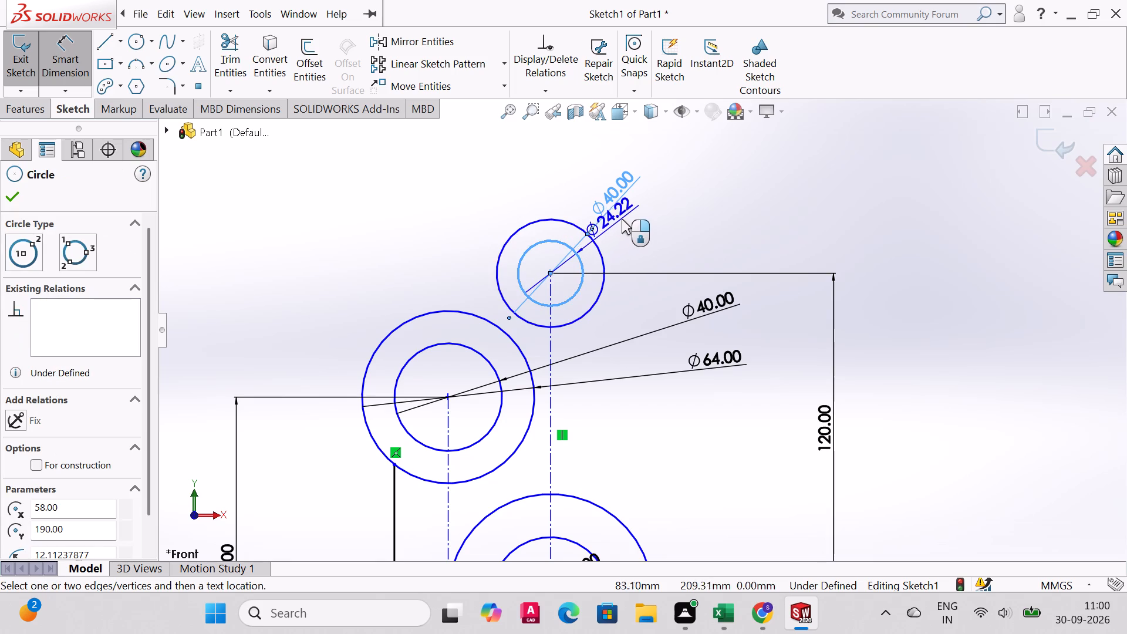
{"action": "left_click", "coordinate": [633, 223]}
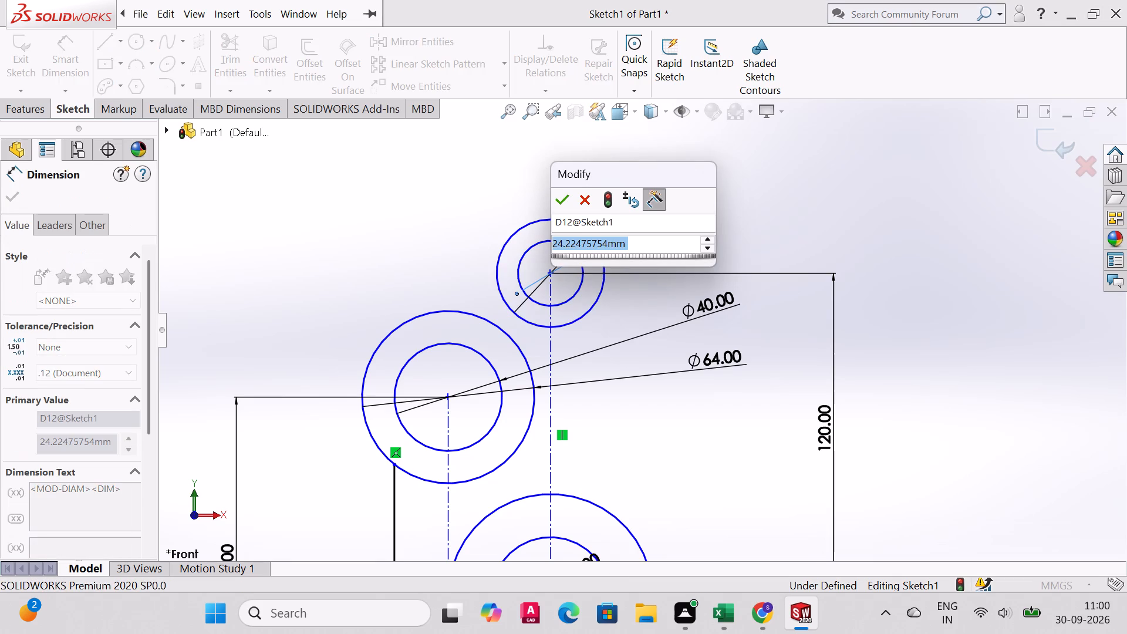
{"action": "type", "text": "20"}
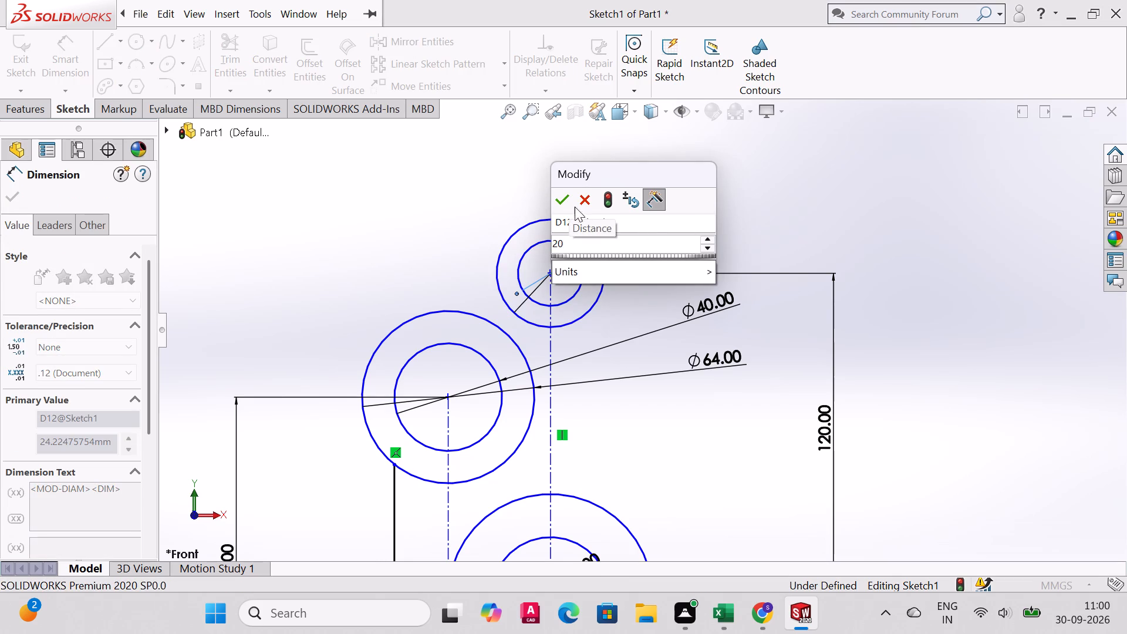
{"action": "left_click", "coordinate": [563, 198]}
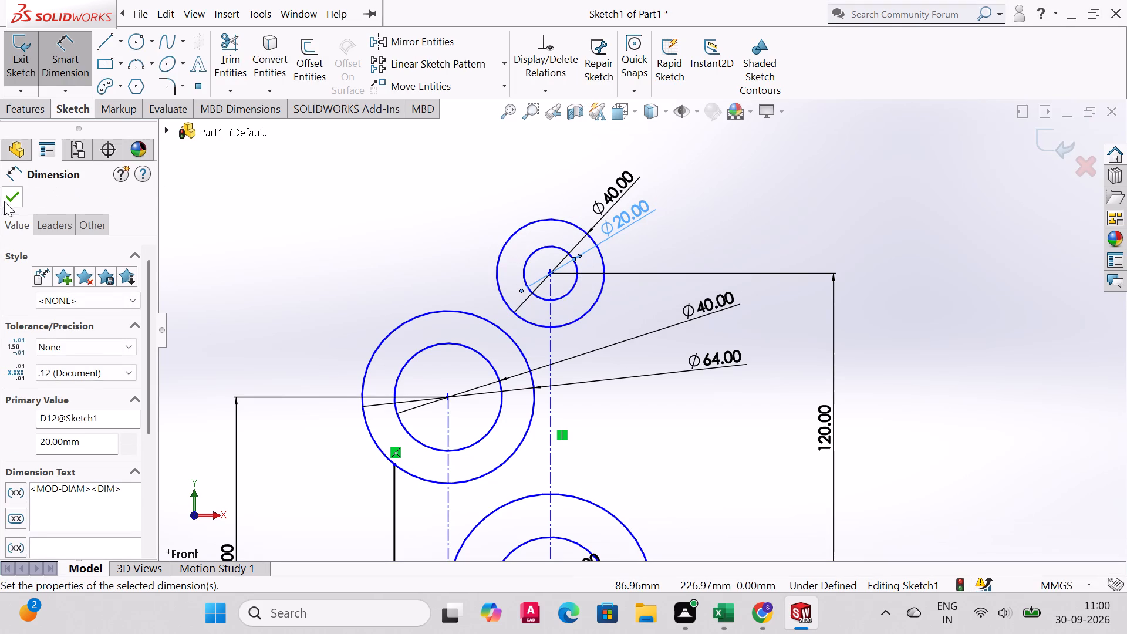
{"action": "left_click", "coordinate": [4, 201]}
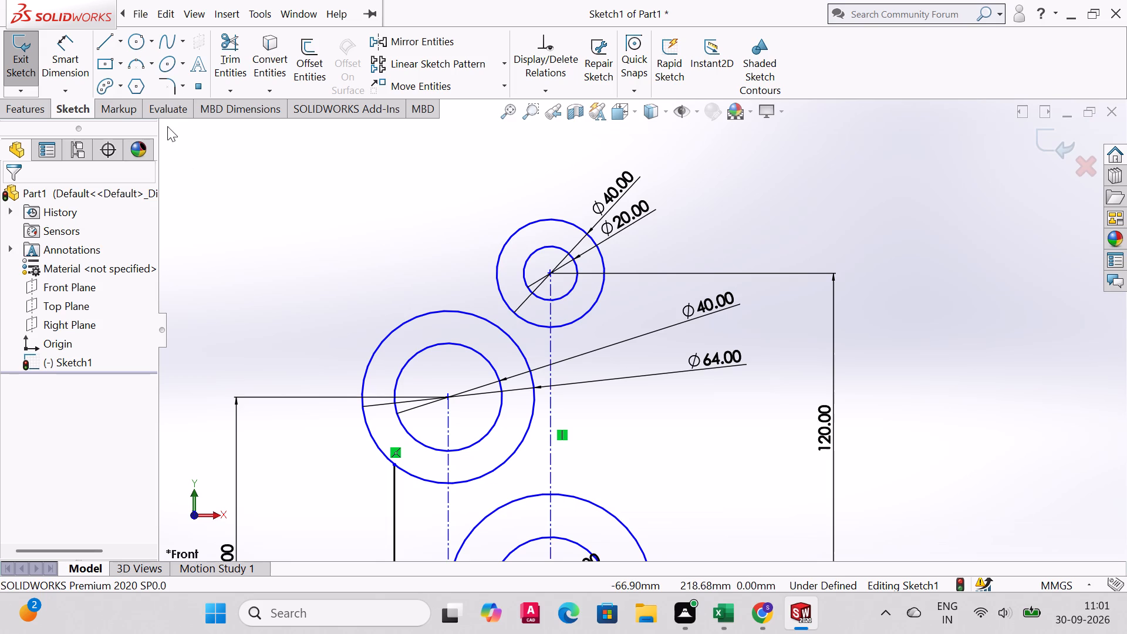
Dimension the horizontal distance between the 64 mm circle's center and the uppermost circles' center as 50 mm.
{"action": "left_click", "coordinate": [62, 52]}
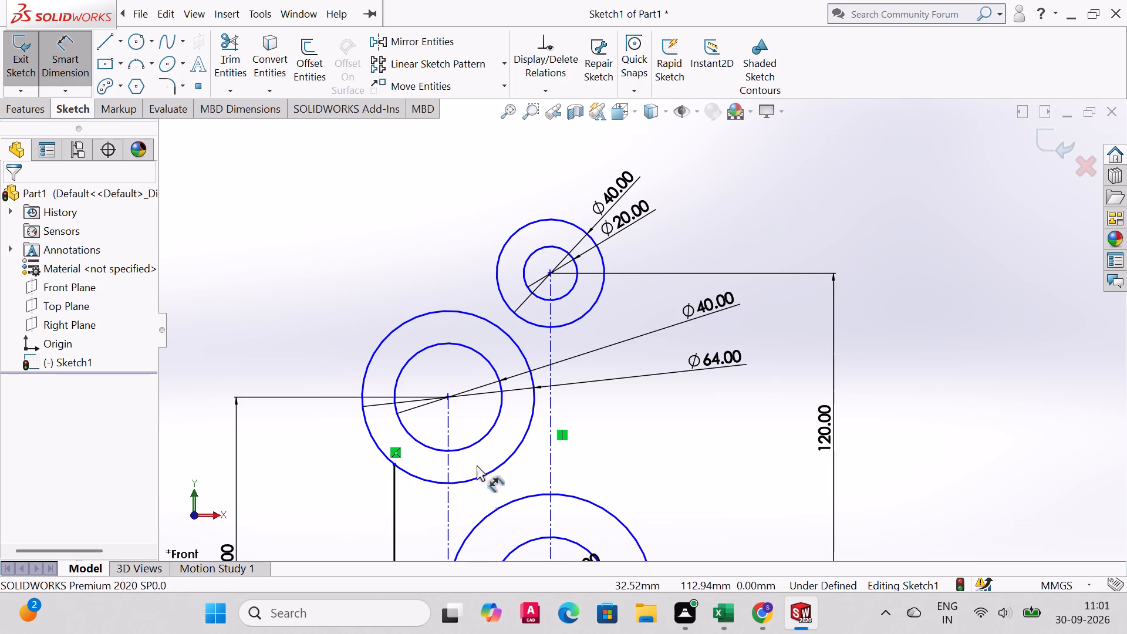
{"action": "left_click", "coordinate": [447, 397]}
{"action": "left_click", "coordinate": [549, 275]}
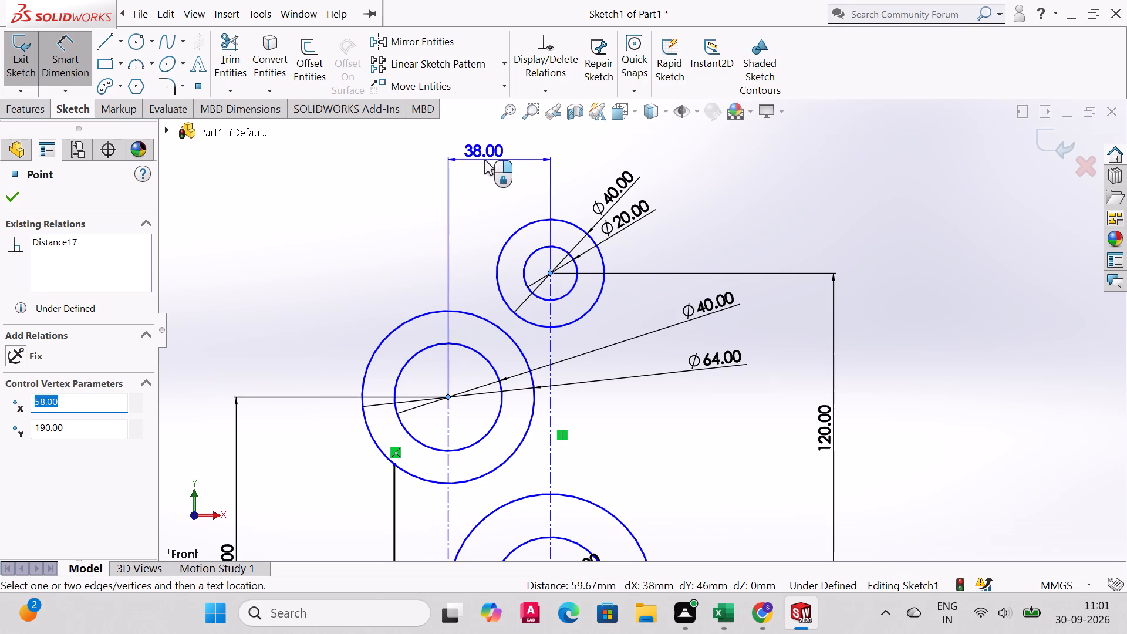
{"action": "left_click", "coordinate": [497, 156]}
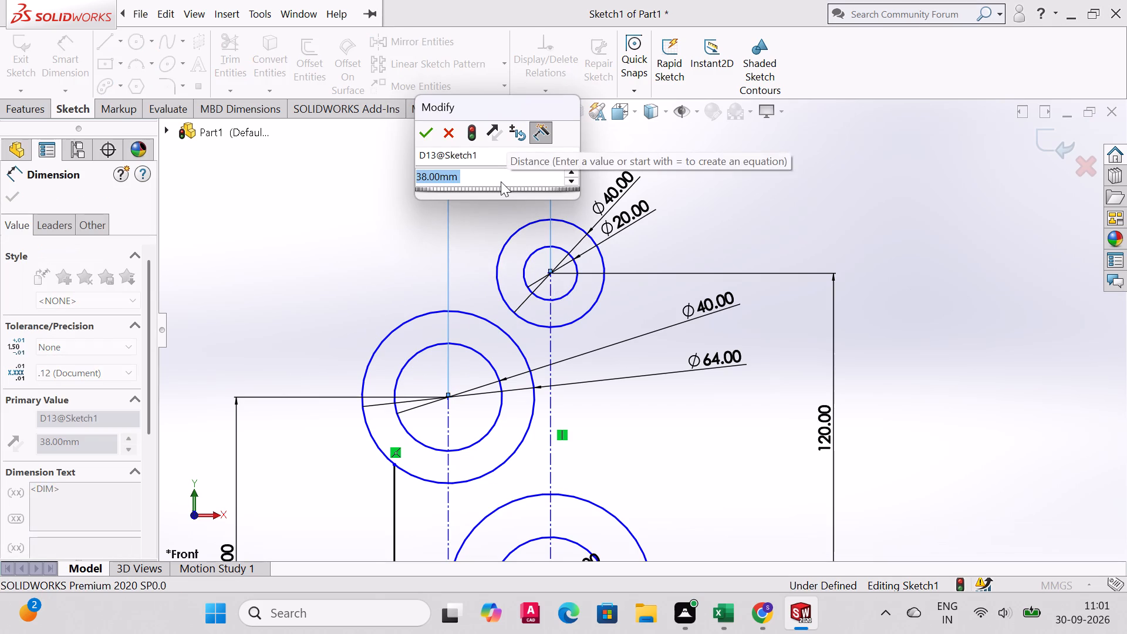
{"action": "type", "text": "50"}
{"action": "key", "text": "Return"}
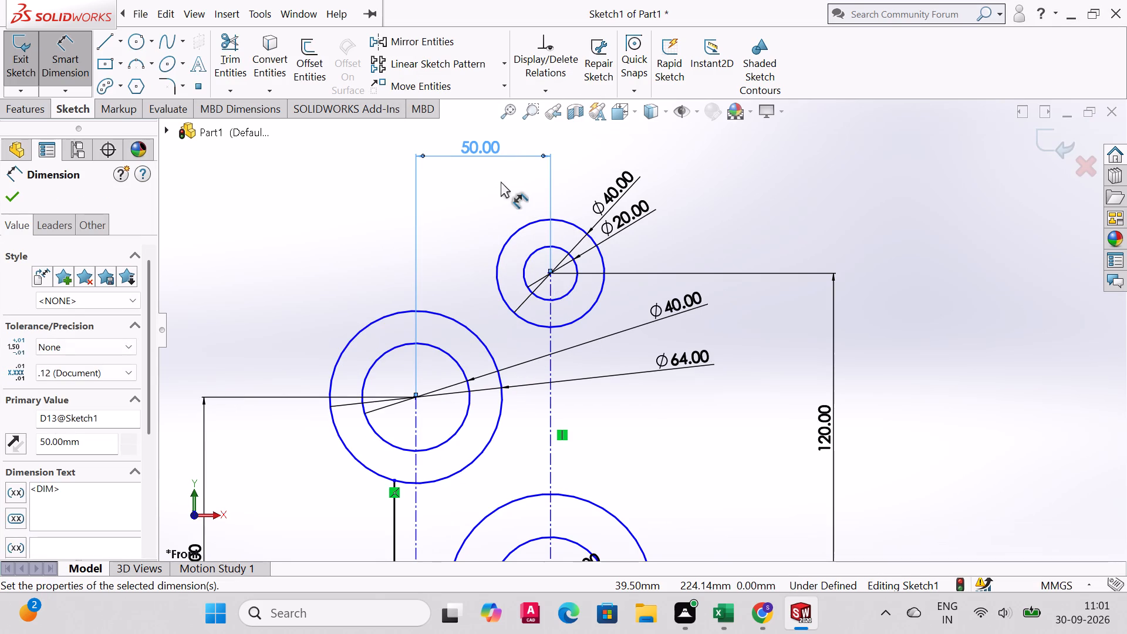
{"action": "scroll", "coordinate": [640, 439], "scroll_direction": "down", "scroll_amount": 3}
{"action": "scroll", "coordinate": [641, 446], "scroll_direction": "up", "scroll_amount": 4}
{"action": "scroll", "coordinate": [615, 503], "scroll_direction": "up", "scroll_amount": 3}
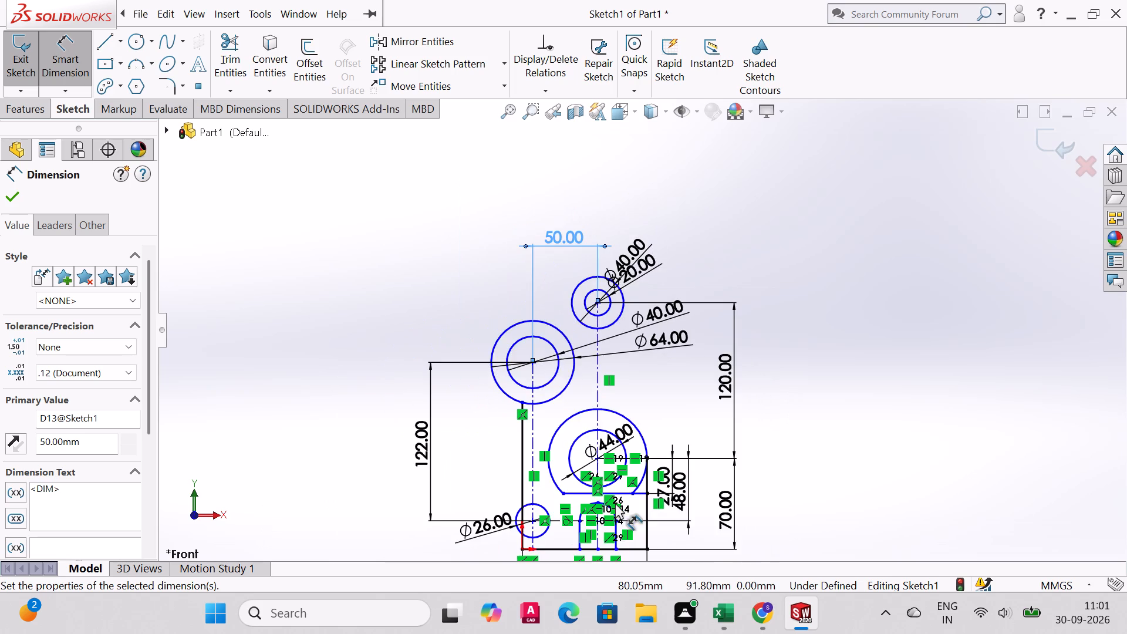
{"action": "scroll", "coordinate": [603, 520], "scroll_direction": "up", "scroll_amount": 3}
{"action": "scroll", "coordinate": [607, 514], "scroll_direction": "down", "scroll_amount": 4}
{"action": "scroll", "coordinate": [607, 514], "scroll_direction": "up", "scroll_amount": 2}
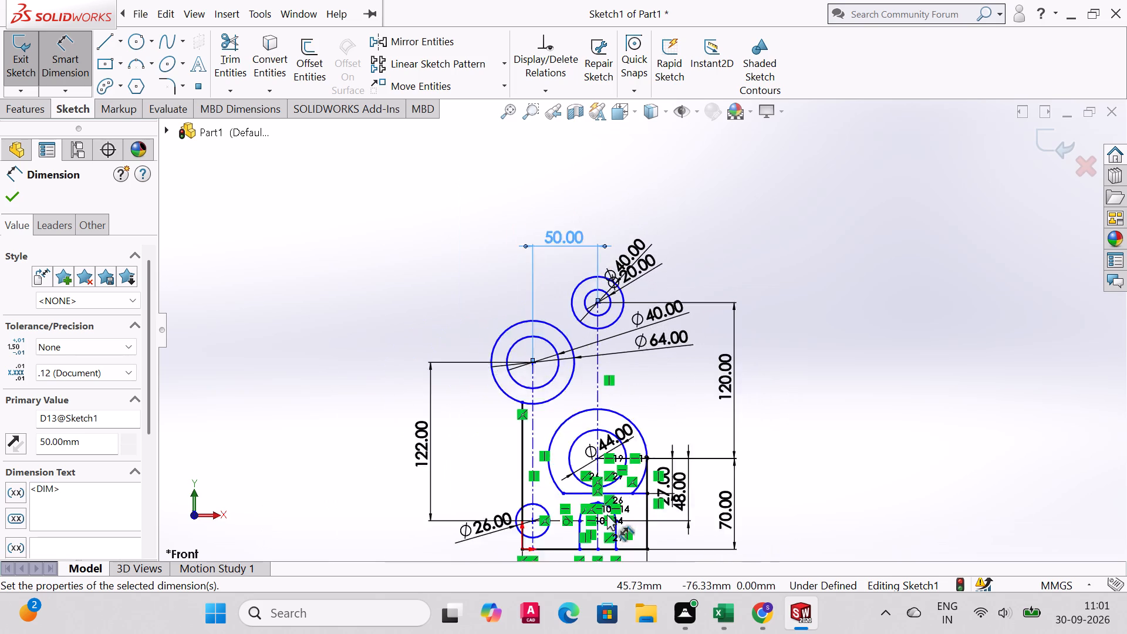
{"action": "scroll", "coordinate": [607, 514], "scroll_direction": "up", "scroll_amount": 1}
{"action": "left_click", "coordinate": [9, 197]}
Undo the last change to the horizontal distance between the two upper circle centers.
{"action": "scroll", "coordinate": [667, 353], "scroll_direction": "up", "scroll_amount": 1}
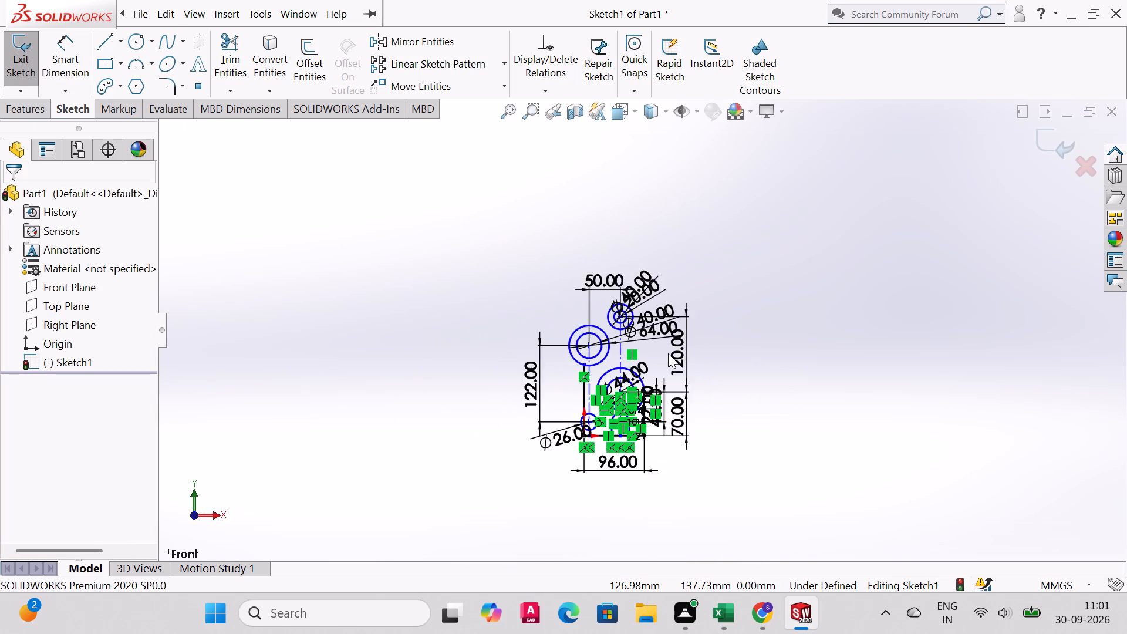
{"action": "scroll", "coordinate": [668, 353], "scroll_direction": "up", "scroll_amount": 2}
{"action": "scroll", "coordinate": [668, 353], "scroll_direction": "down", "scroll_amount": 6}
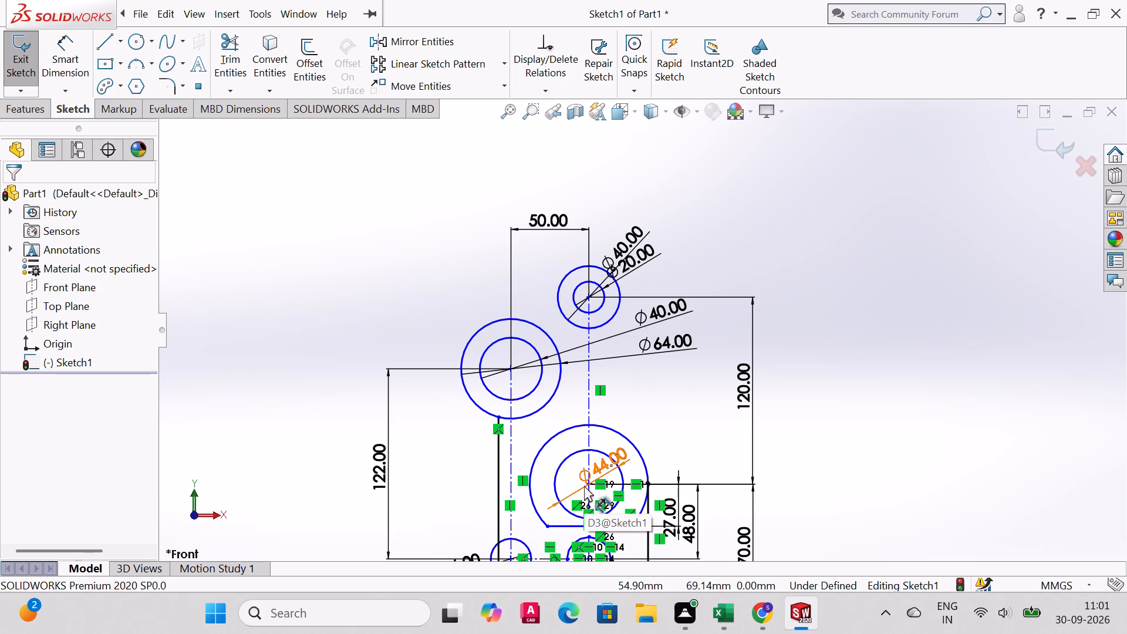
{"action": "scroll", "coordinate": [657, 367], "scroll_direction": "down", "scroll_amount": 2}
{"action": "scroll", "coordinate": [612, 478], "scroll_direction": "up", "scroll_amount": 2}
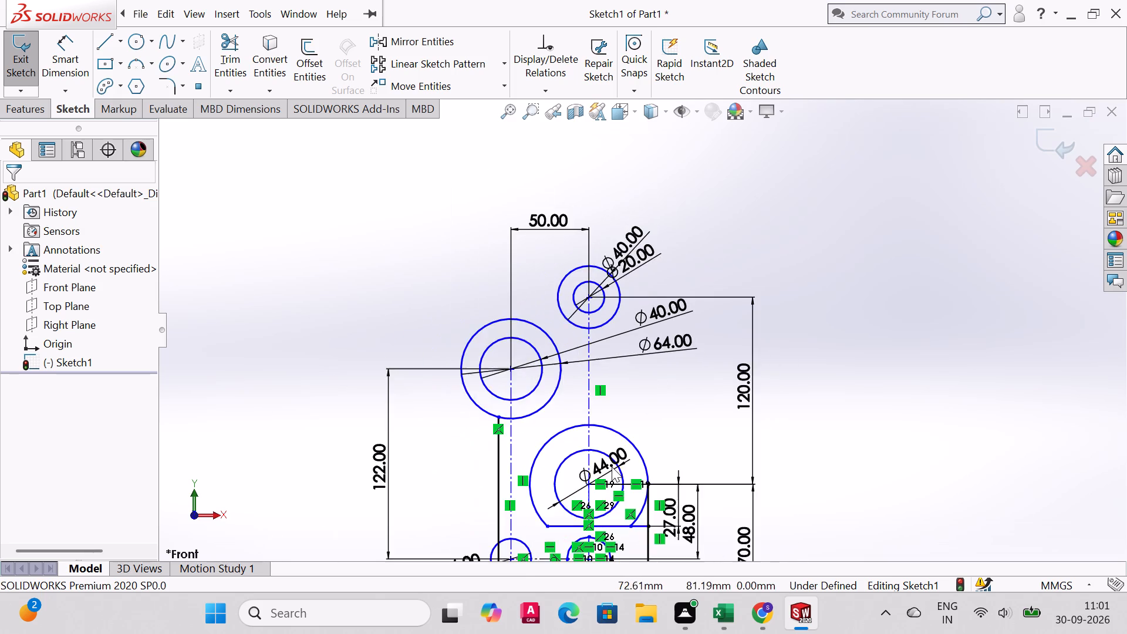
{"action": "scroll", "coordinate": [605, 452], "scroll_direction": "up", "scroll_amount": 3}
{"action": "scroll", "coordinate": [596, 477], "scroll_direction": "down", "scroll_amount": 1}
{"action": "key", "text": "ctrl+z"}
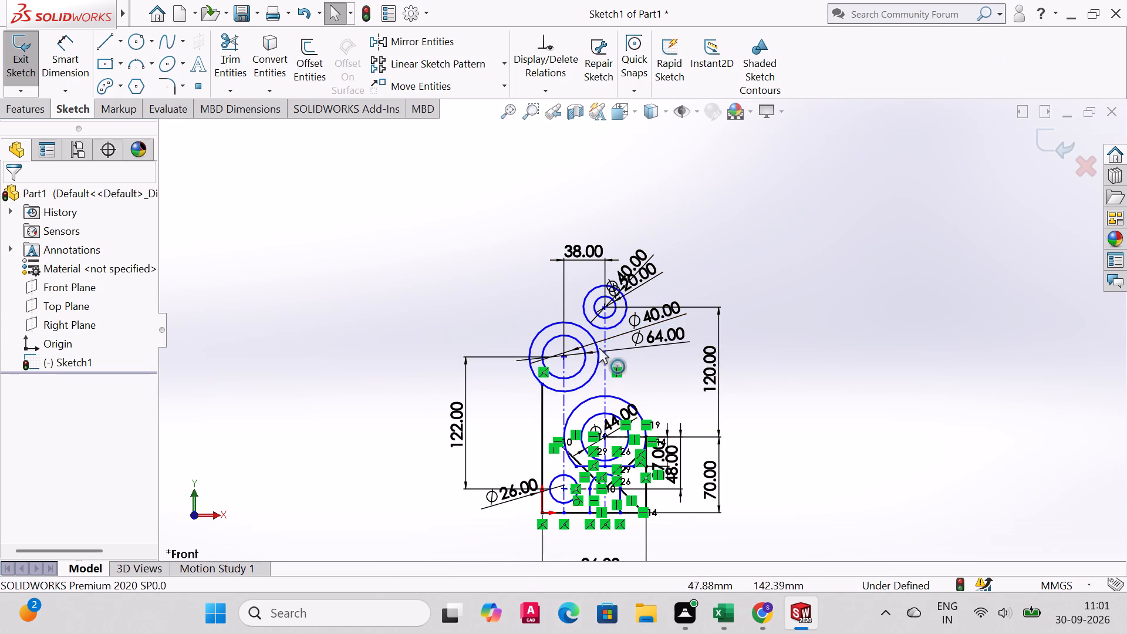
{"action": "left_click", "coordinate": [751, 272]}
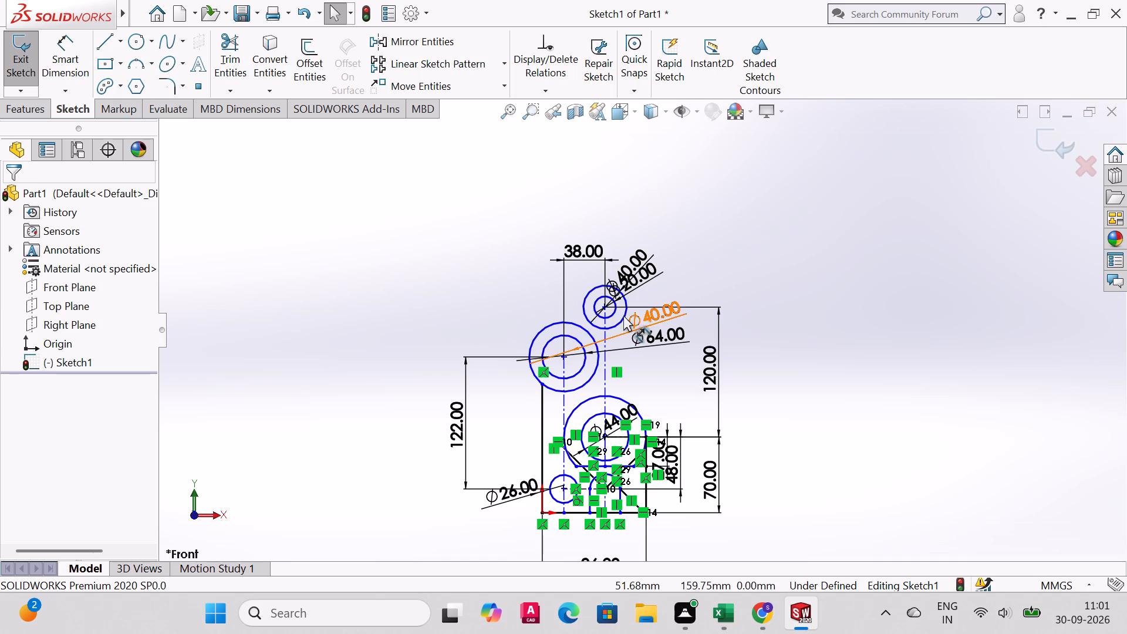
Delete the 40 mm and 20 mm circles at the 120 mm centerline's upper end, together with their diameter dimensions.
{"action": "left_click", "coordinate": [611, 325]}
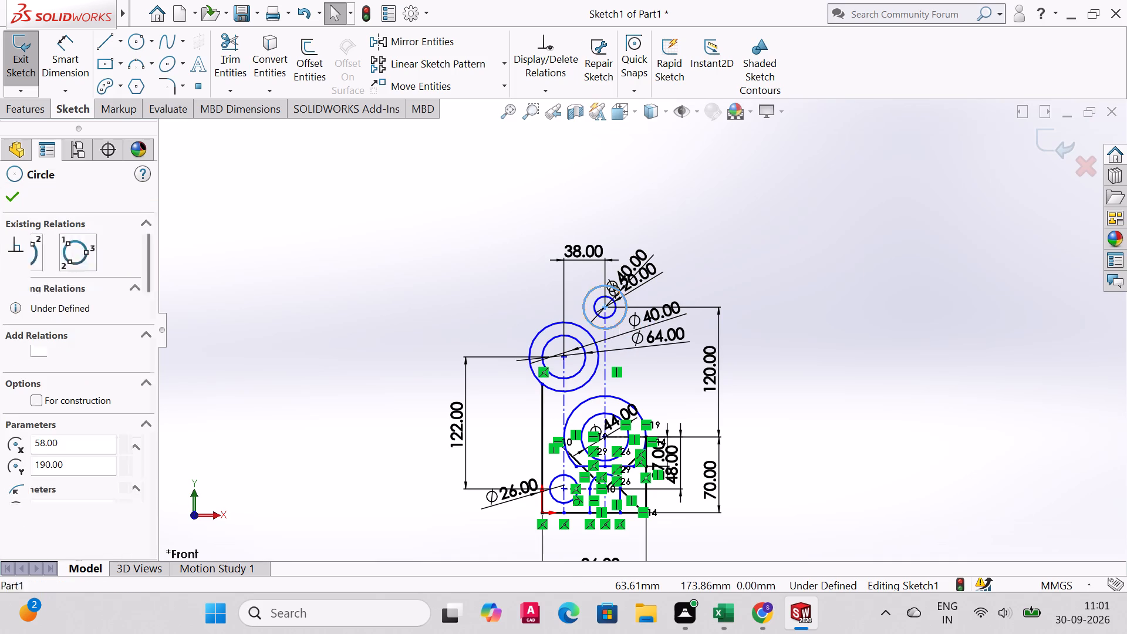
{"action": "key", "text": "Delete"}
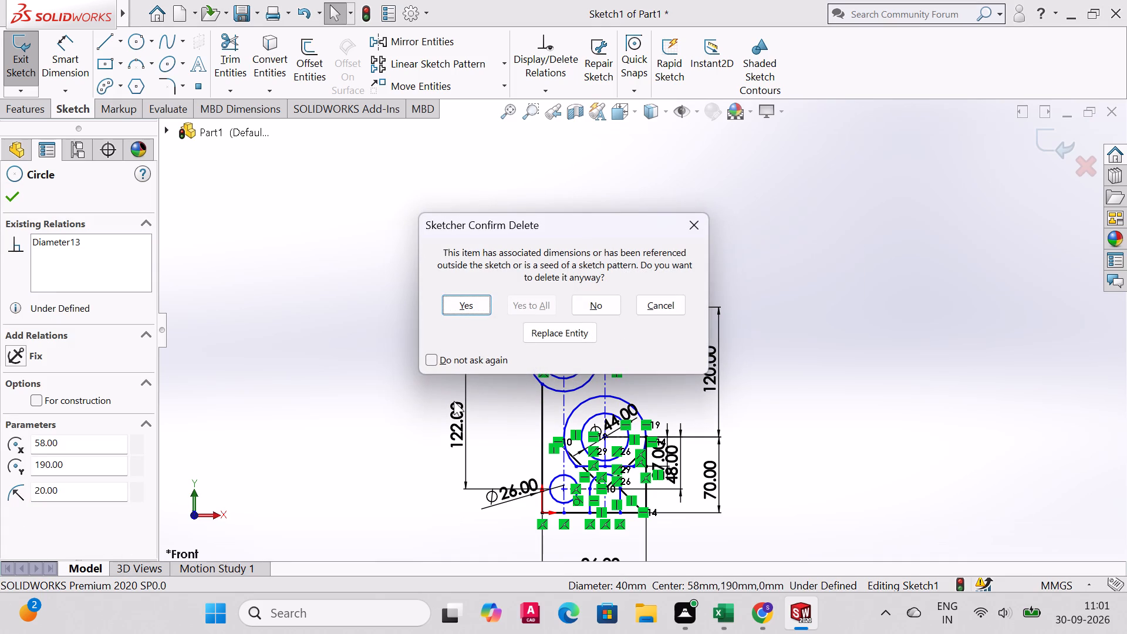
{"action": "left_click", "coordinate": [467, 306]}
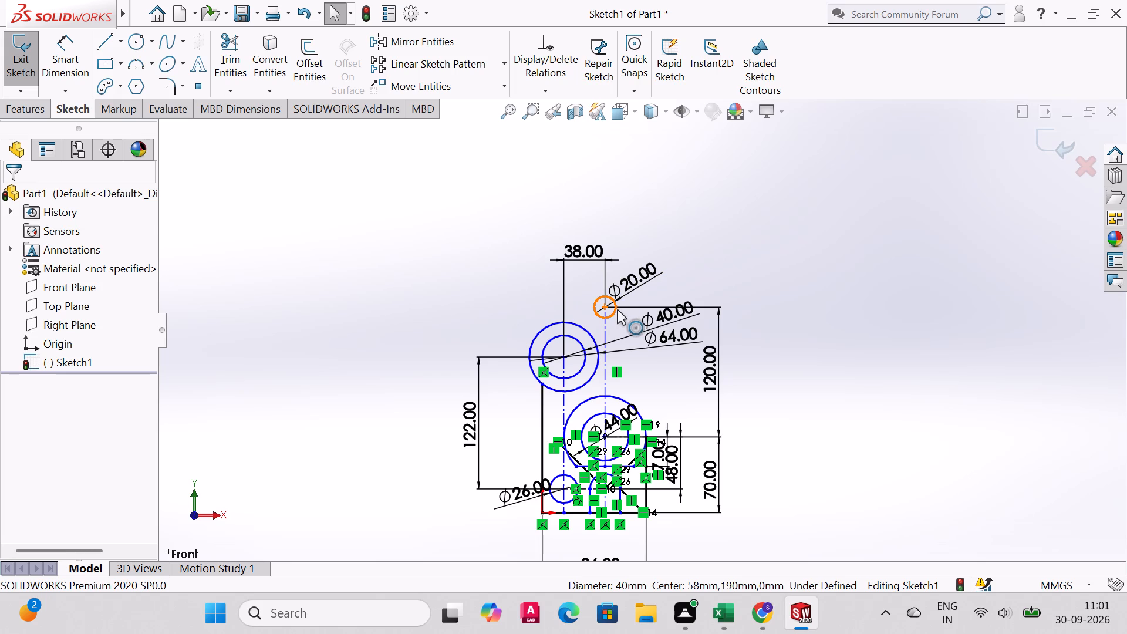
{"action": "left_click", "coordinate": [617, 309]}
{"action": "key", "text": "Delete"}
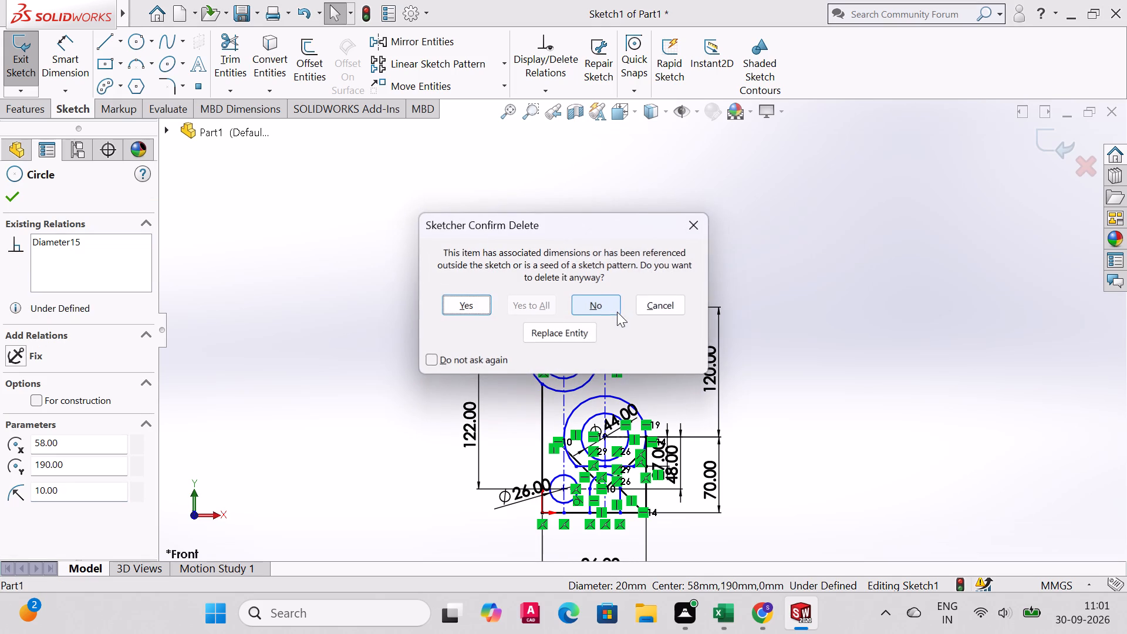
{"action": "left_click", "coordinate": [463, 299]}
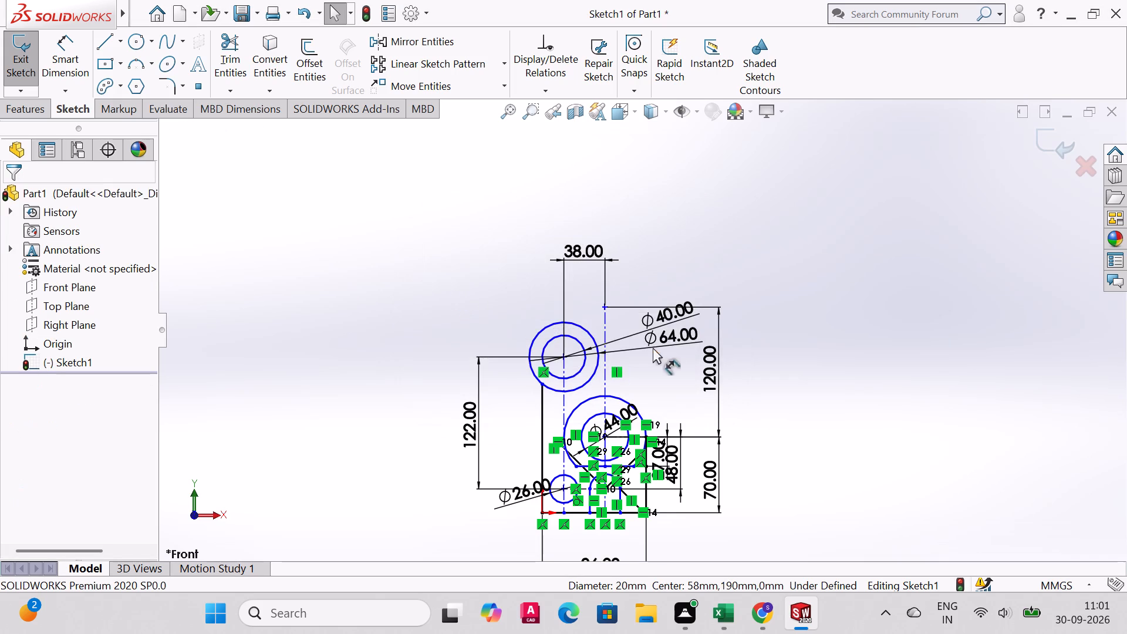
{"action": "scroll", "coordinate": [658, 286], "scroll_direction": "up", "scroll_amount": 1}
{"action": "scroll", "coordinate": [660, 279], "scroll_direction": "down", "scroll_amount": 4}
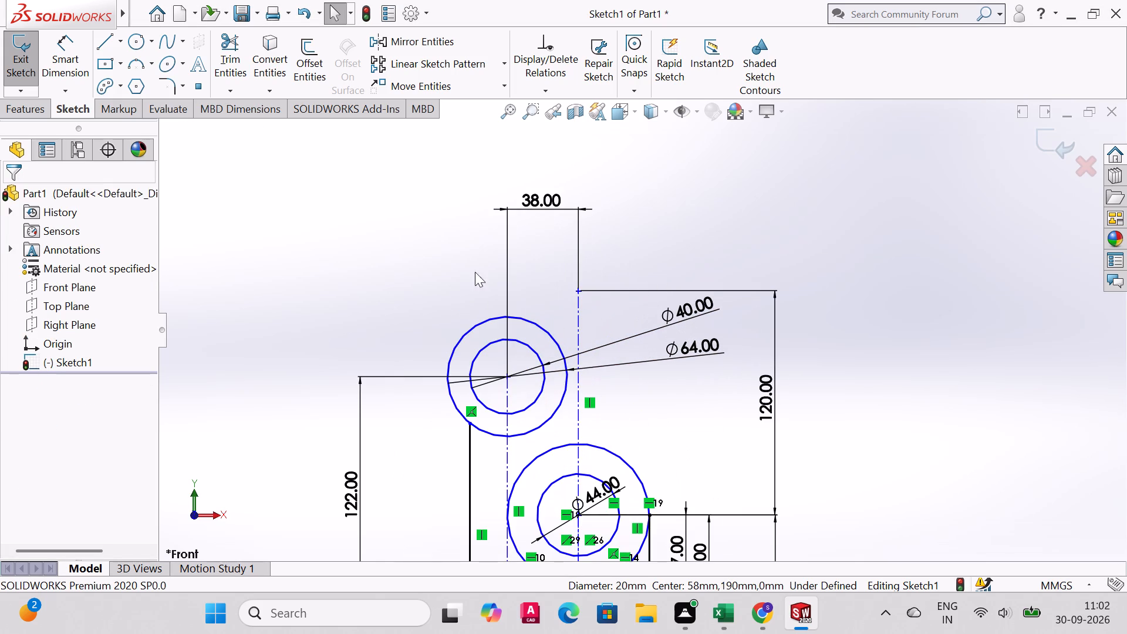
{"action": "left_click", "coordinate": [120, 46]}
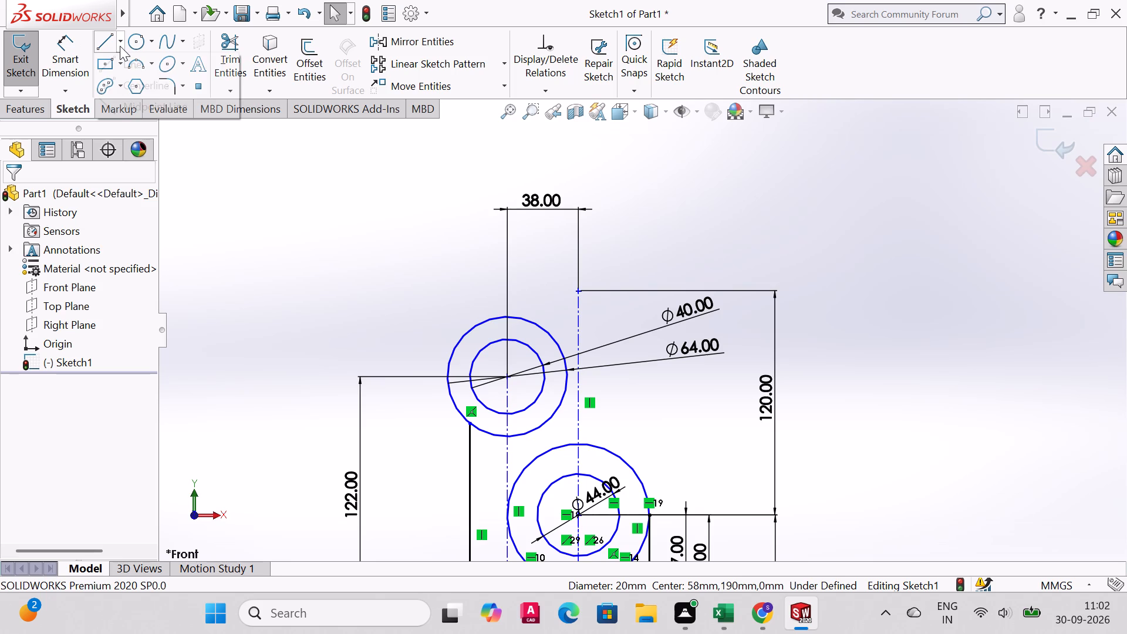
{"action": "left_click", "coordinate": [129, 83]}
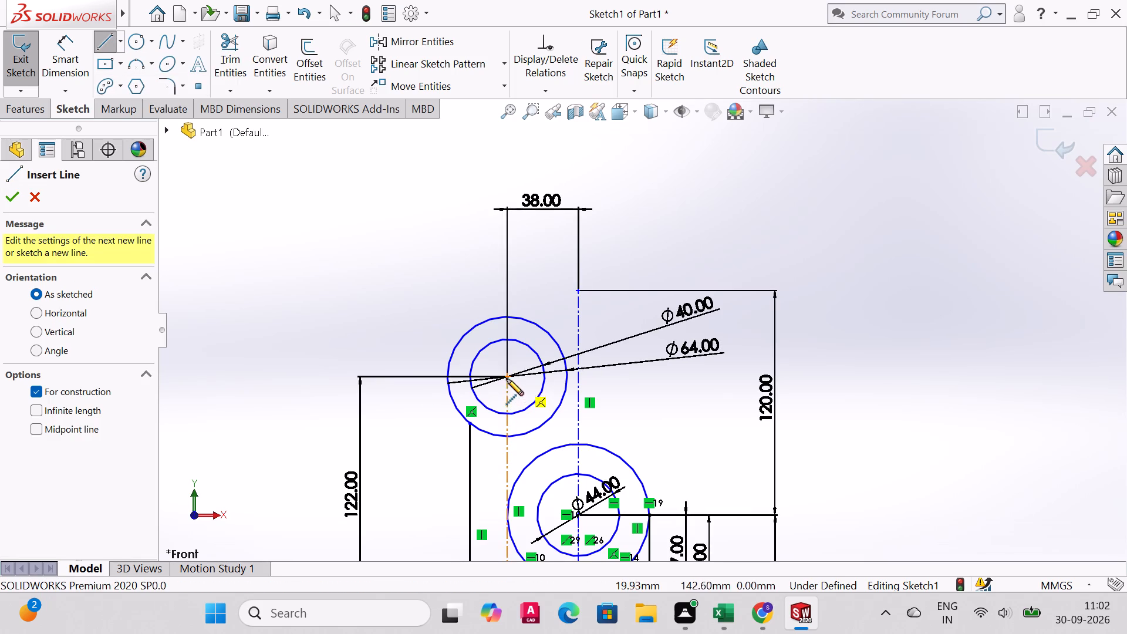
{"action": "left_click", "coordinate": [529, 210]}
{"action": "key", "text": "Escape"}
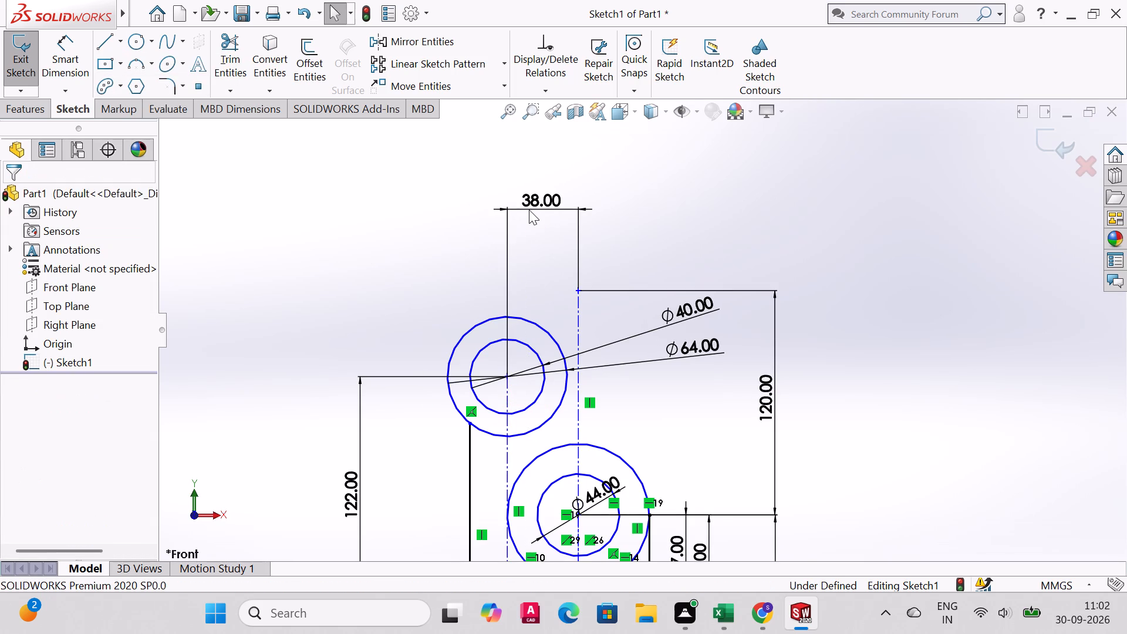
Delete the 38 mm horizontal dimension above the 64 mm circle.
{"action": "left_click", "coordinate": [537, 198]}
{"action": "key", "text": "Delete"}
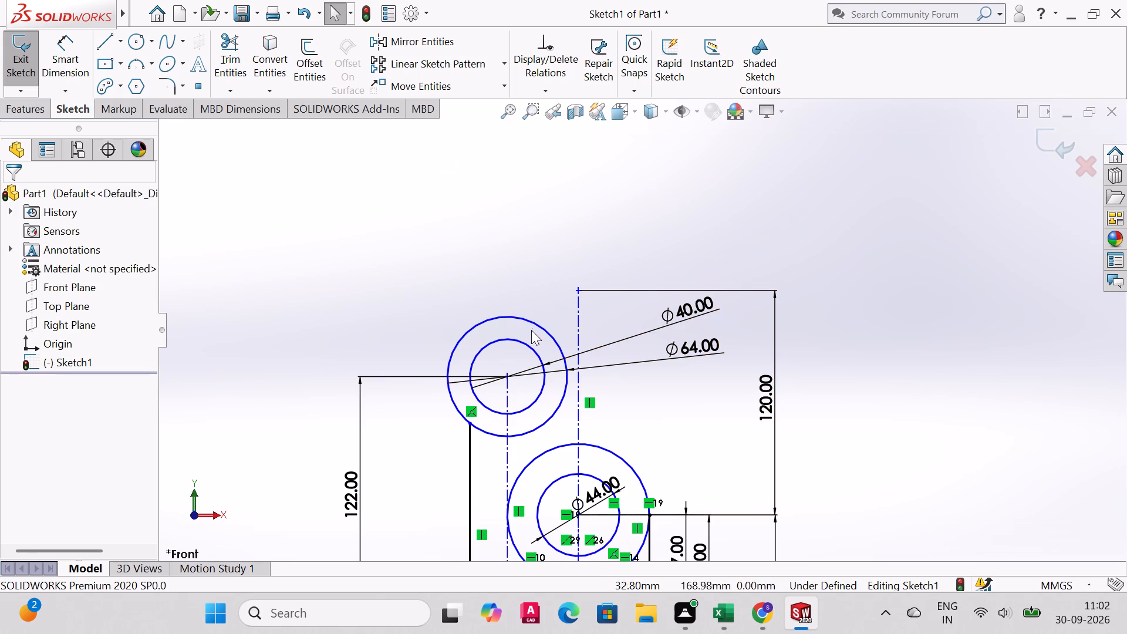
Sketch a horizontal construction line about 60.5 mm long from the 64 mm circle's center, crossing the 120 mm vertical centerline.
{"action": "left_click", "coordinate": [578, 315]}
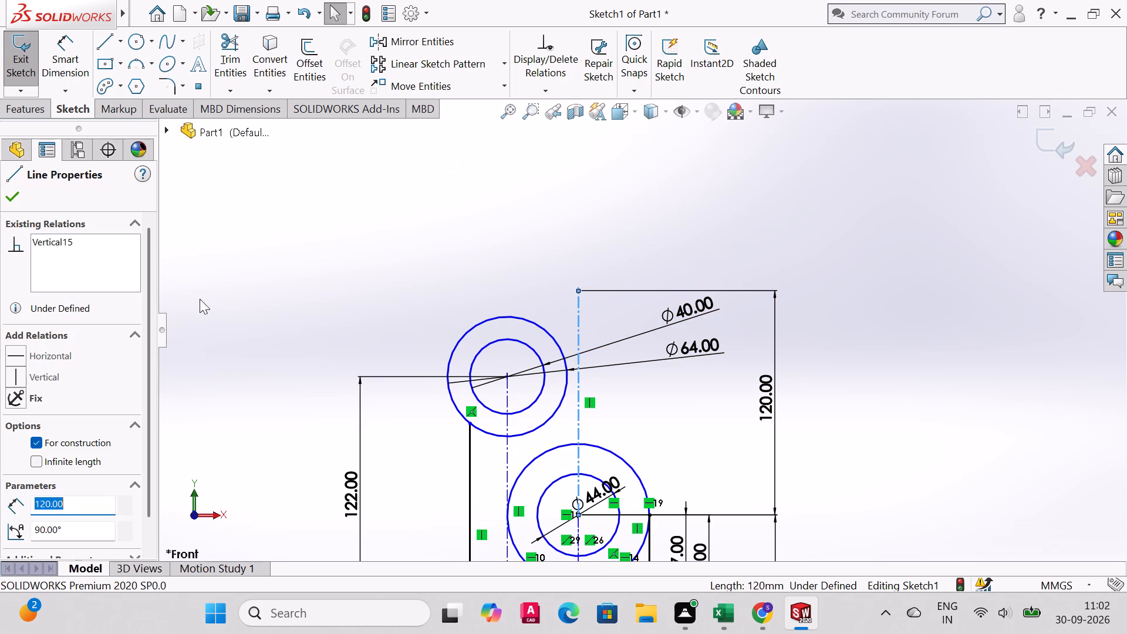
{"action": "left_click", "coordinate": [122, 43]}
{"action": "left_click", "coordinate": [126, 83]}
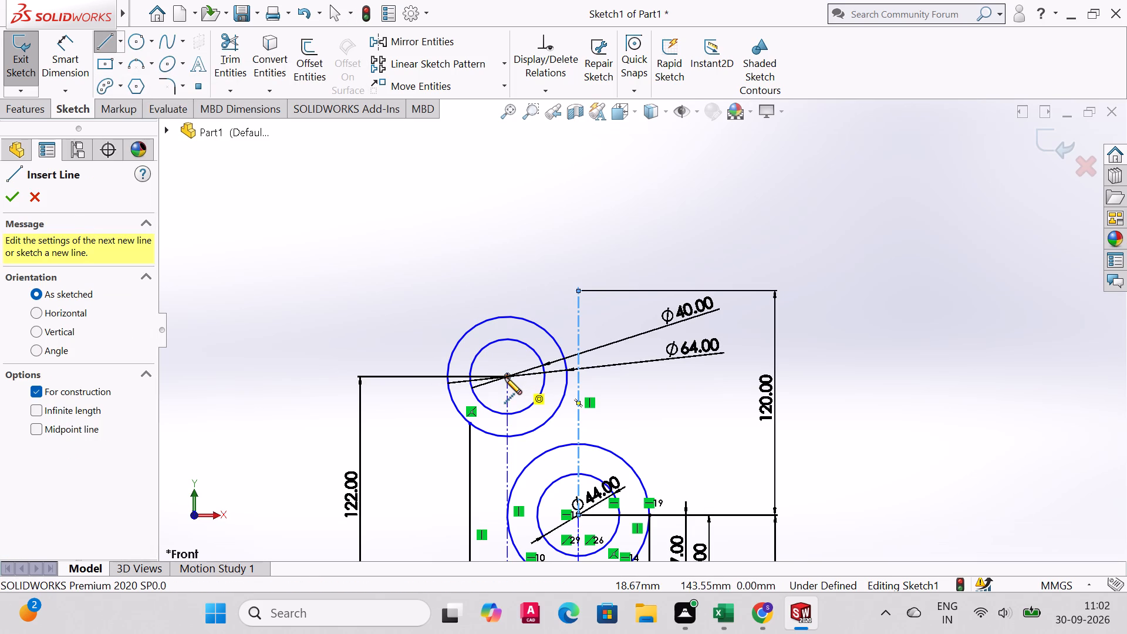
{"action": "left_click", "coordinate": [506, 376]}
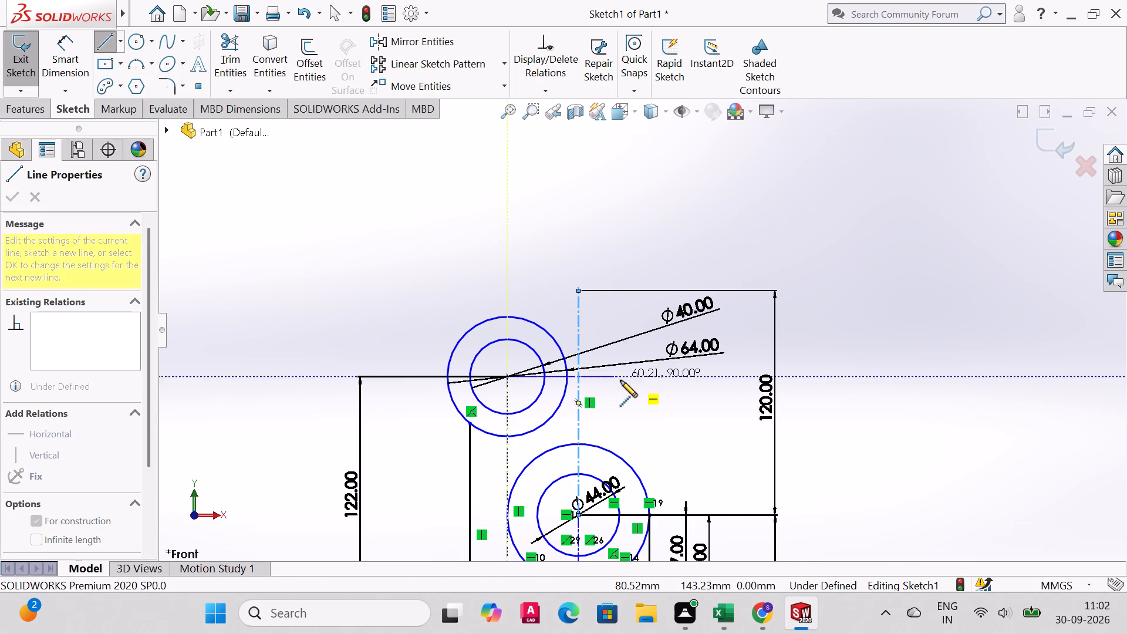
{"action": "left_click", "coordinate": [620, 378]}
{"action": "right_click", "coordinate": [618, 377]}
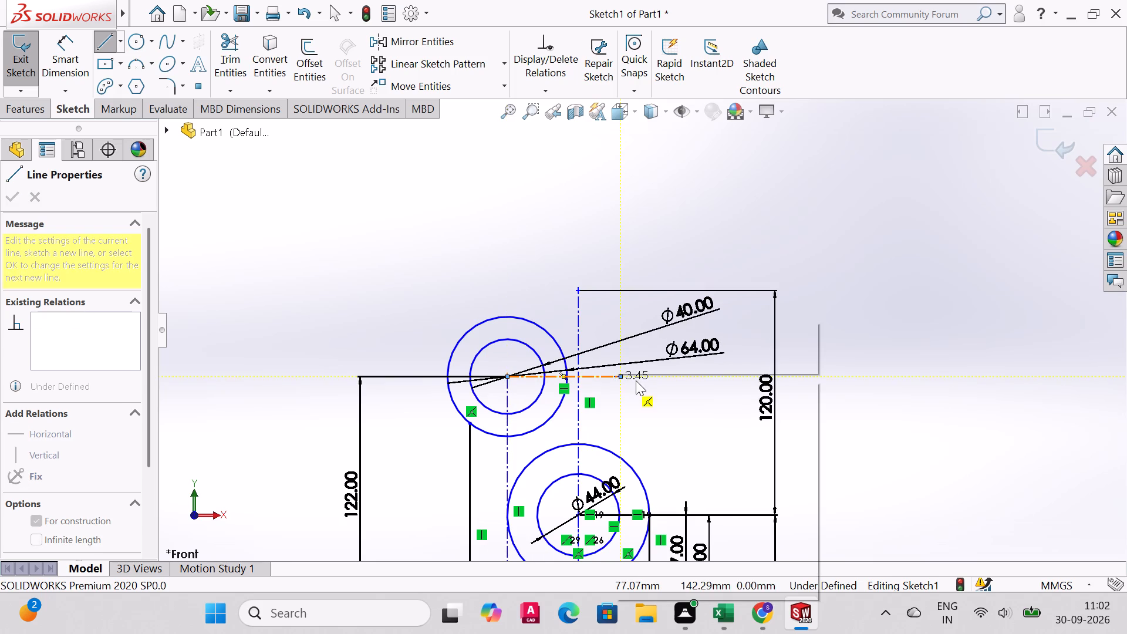
{"action": "left_click", "coordinate": [642, 390]}
Dimension the horizontal construction line from the 64 mm circle's center to 50 mm.
{"action": "left_click", "coordinate": [606, 378]}
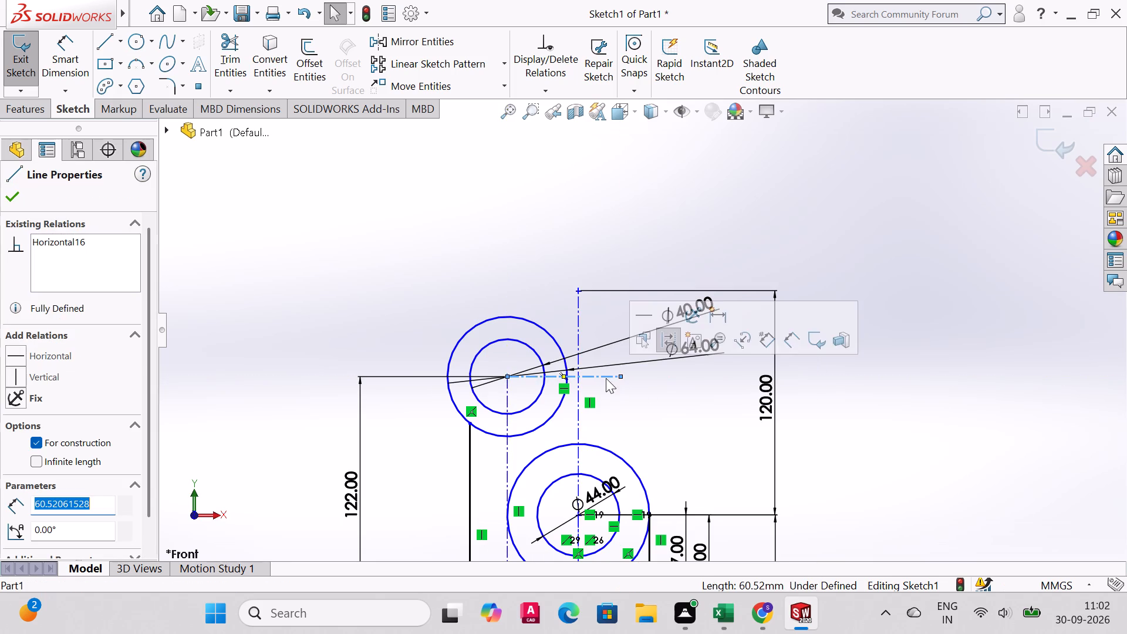
{"action": "left_click", "coordinate": [71, 38]}
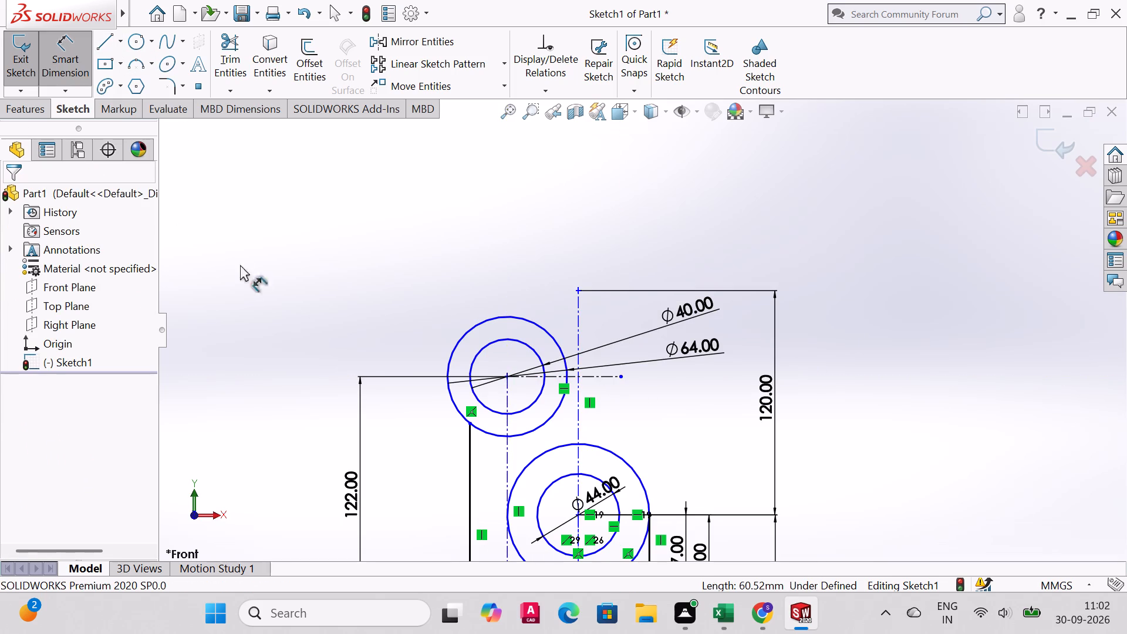
{"action": "left_click", "coordinate": [571, 375]}
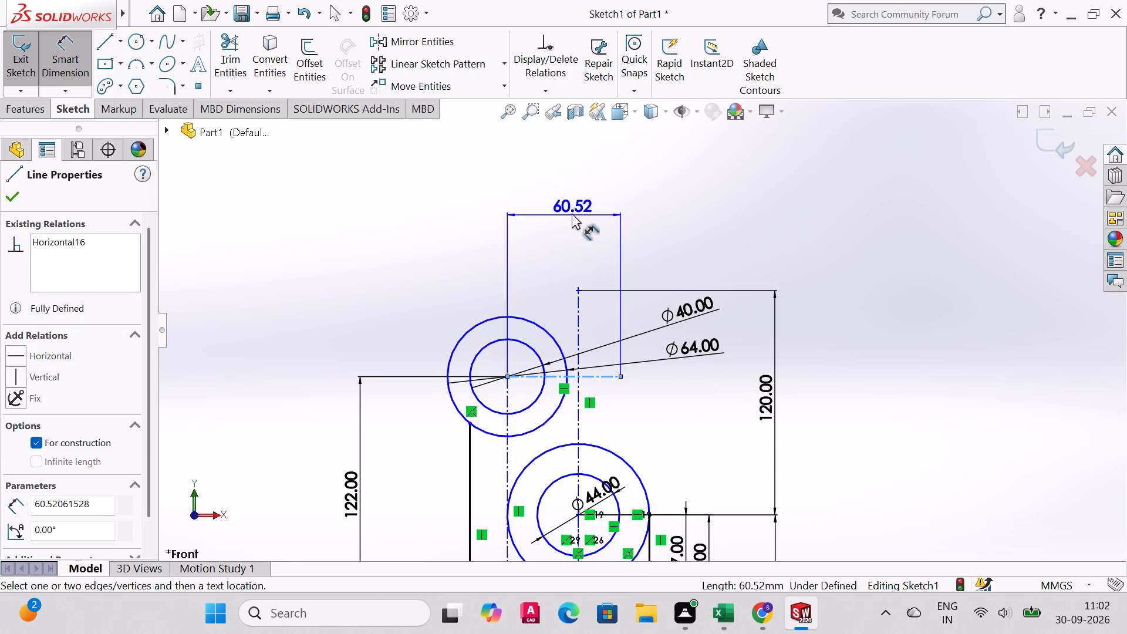
{"action": "left_click", "coordinate": [566, 200]}
{"action": "key", "text": "5"}
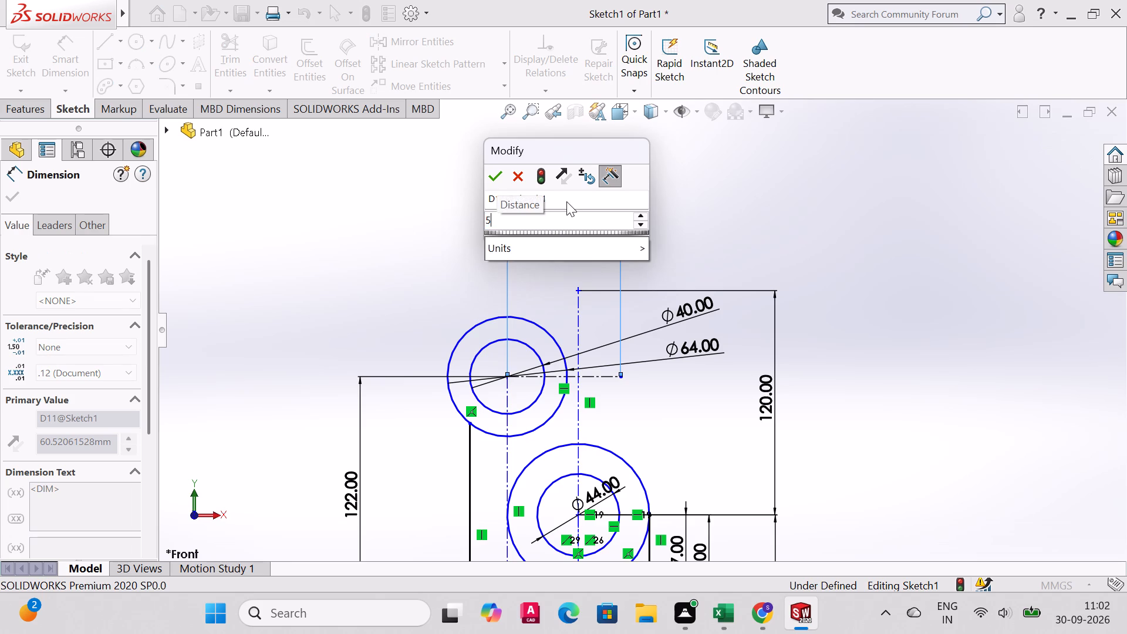
{"action": "key", "text": "0"}
{"action": "key", "text": "Return"}
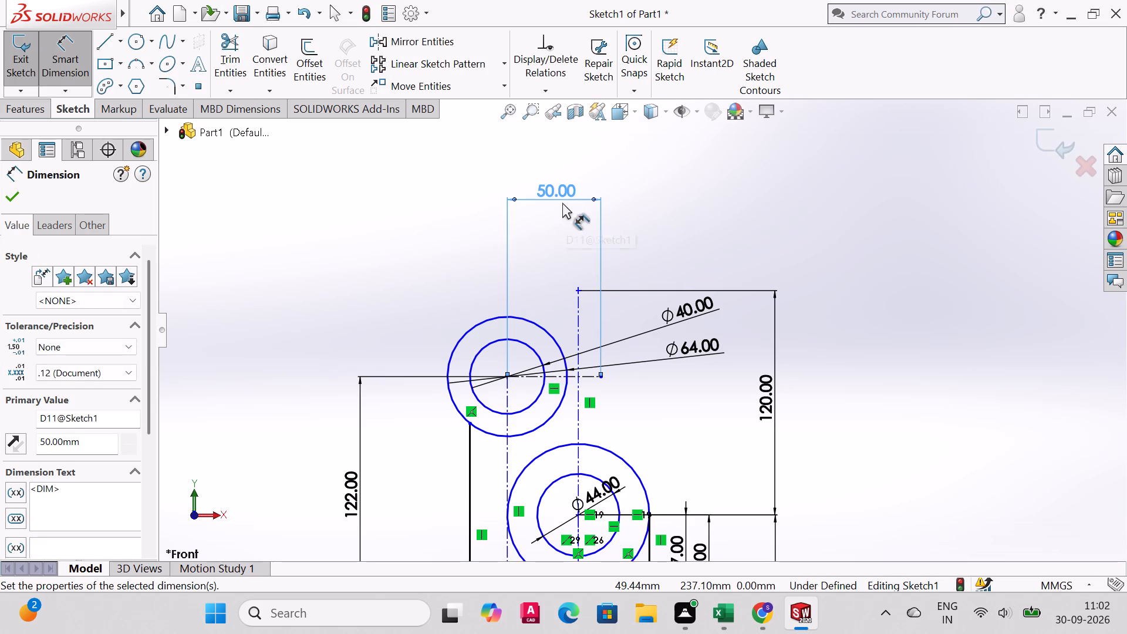
{"action": "left_click", "coordinate": [12, 193]}
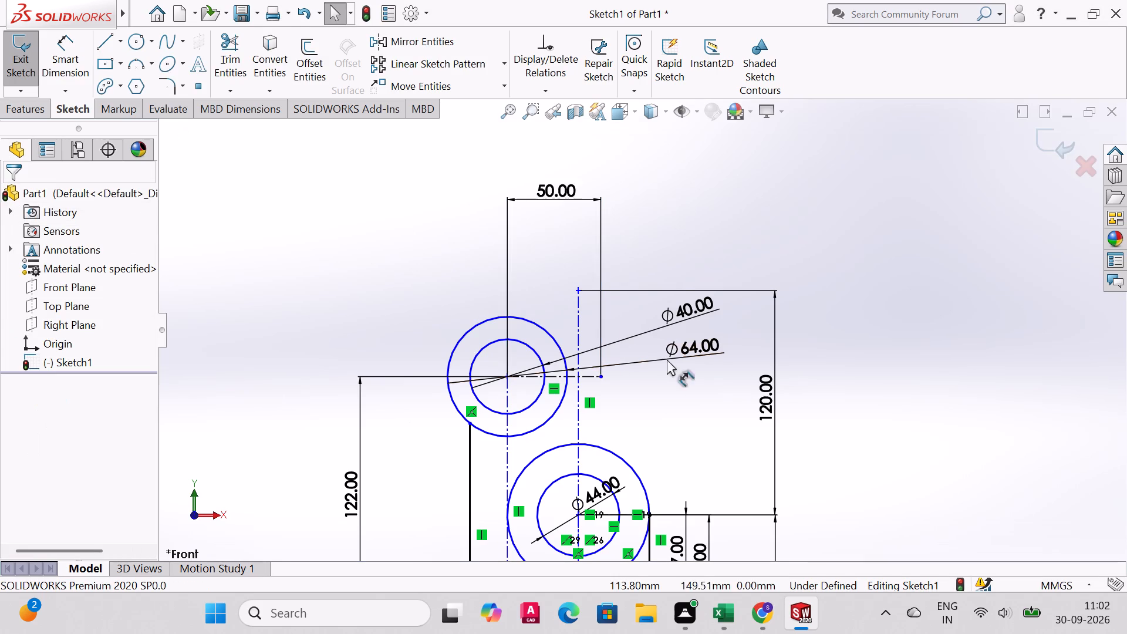
Sketch a vertical line about 46 mm long upward from the free end of the 50 mm horizontal construction line.
{"action": "left_click", "coordinate": [134, 45]}
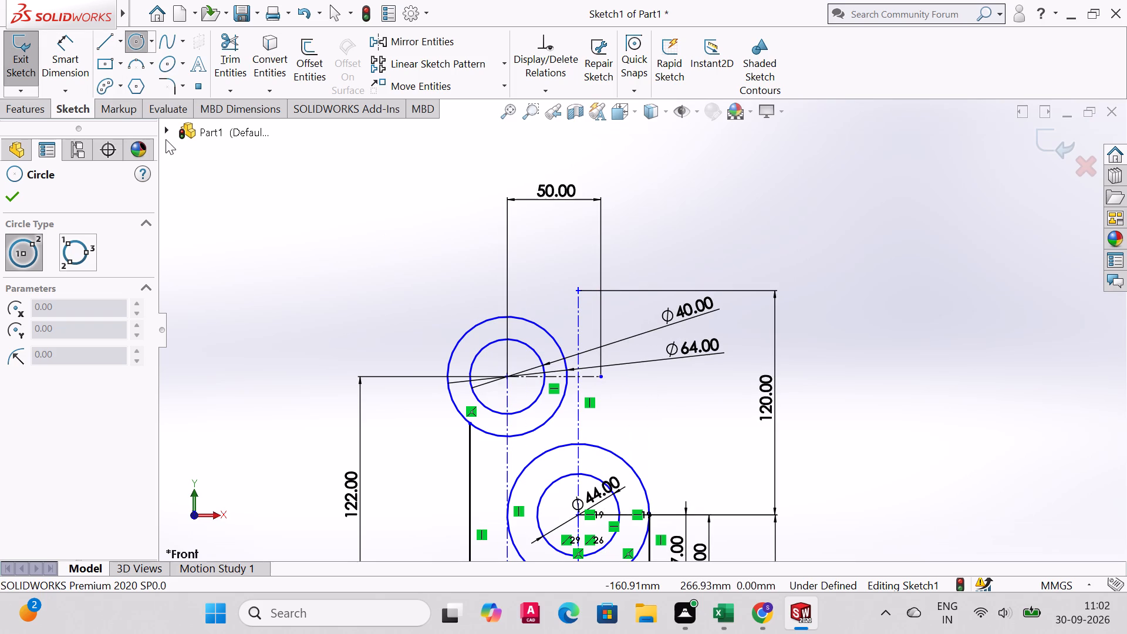
{"action": "left_click", "coordinate": [103, 43]}
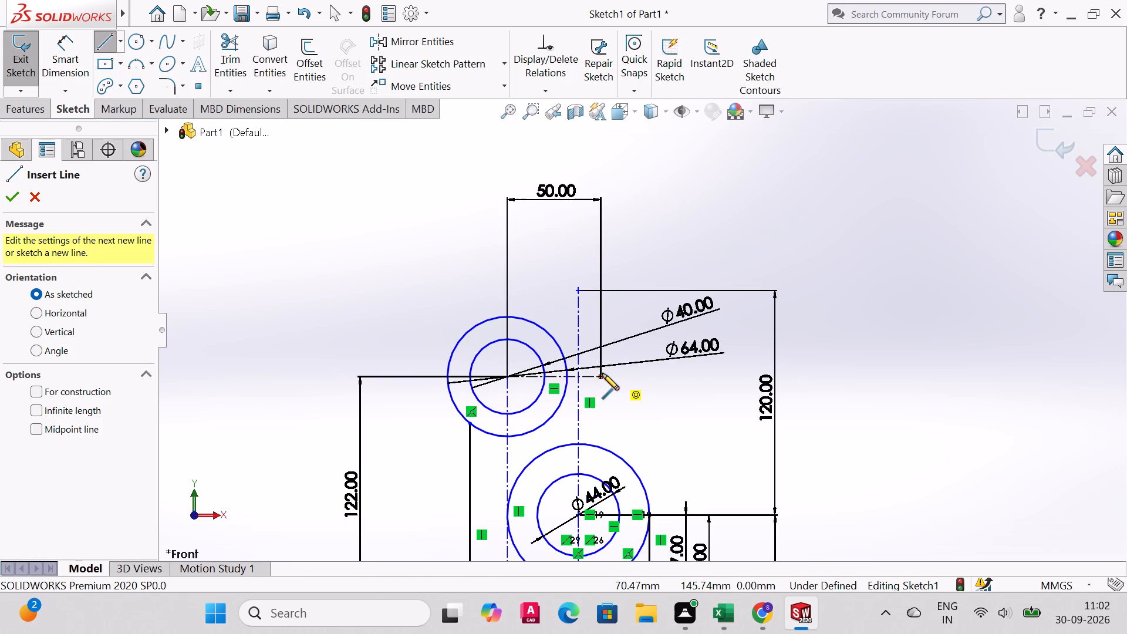
{"action": "left_click", "coordinate": [601, 376]}
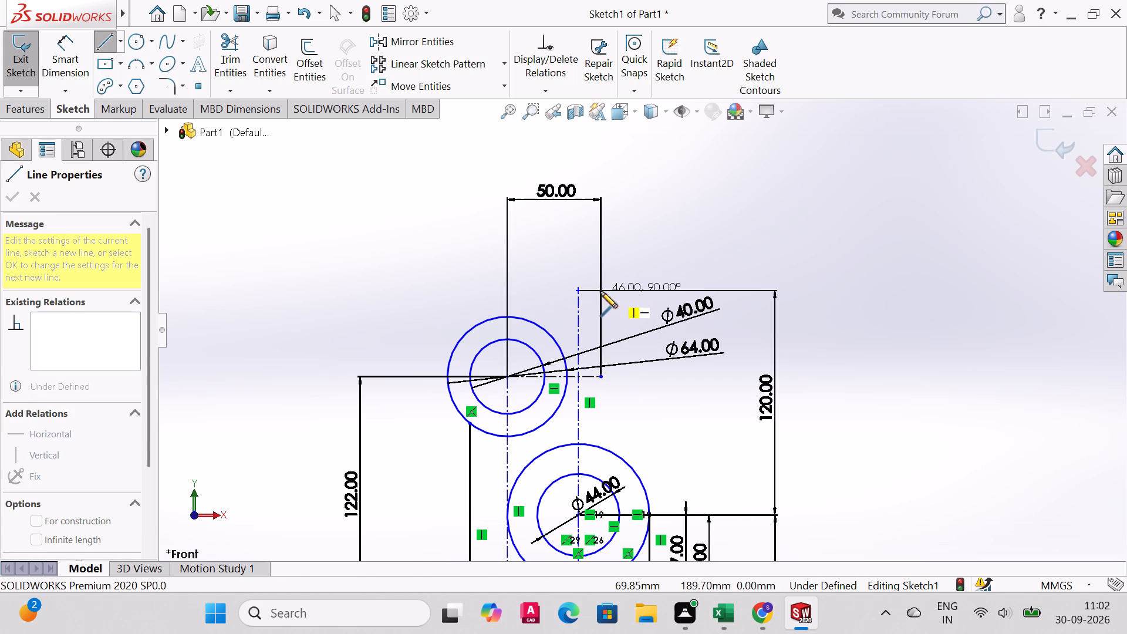
{"action": "left_click", "coordinate": [600, 291]}
{"action": "right_click", "coordinate": [600, 291]}
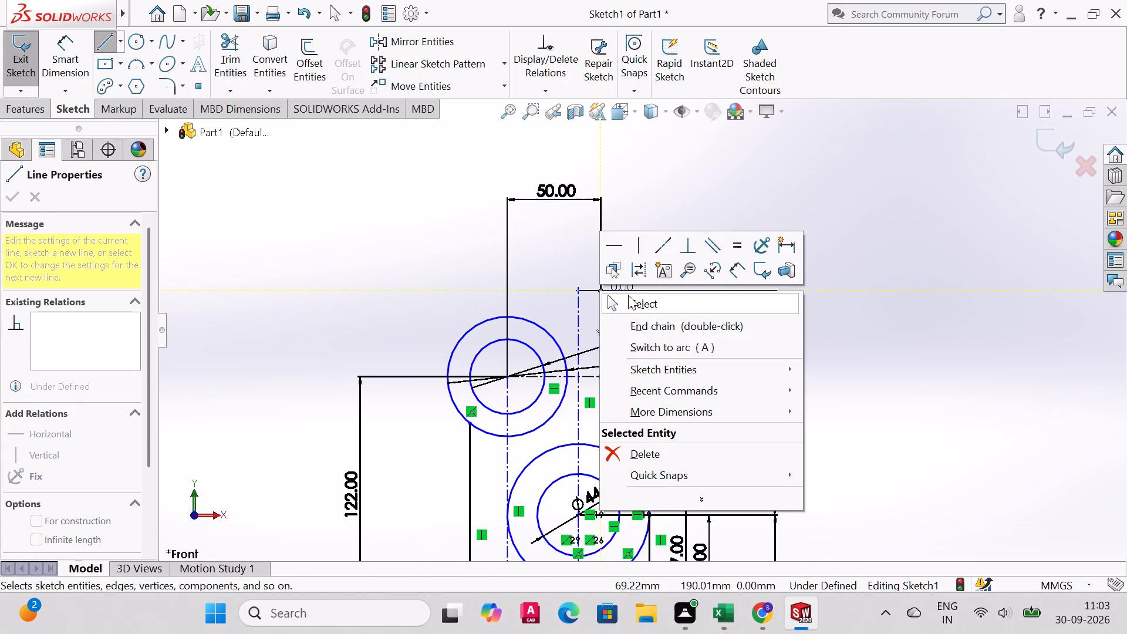
{"action": "left_click", "coordinate": [649, 301]}
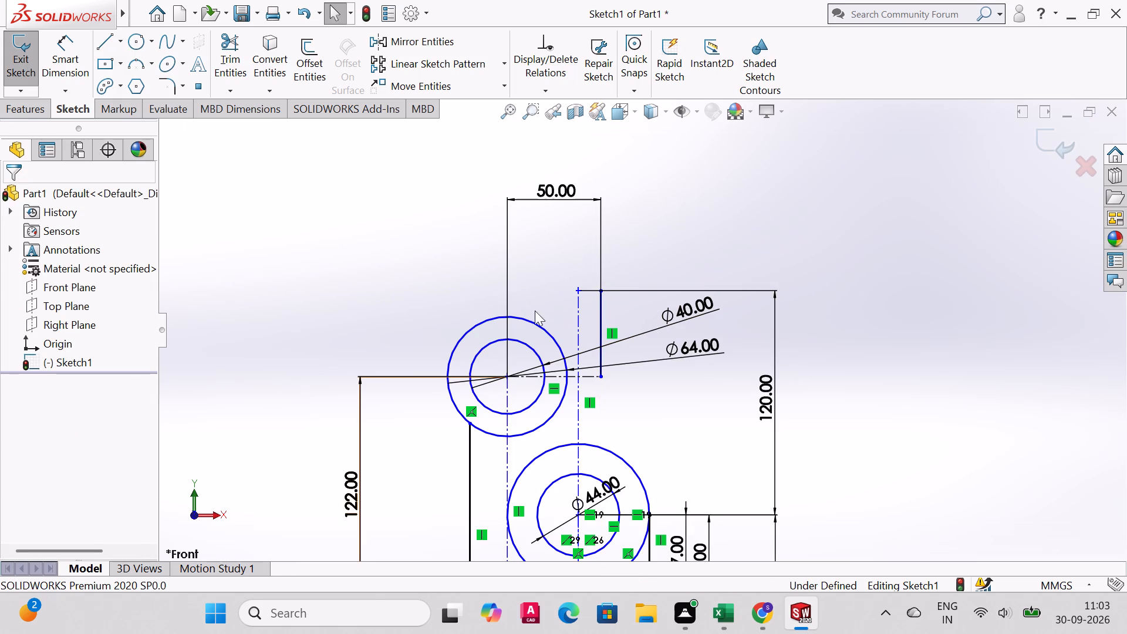
Sketch two concentric circles, about 32 mm and 55 mm in diameter, centered on the new vertical line's upper end.
{"action": "left_click", "coordinate": [140, 43]}
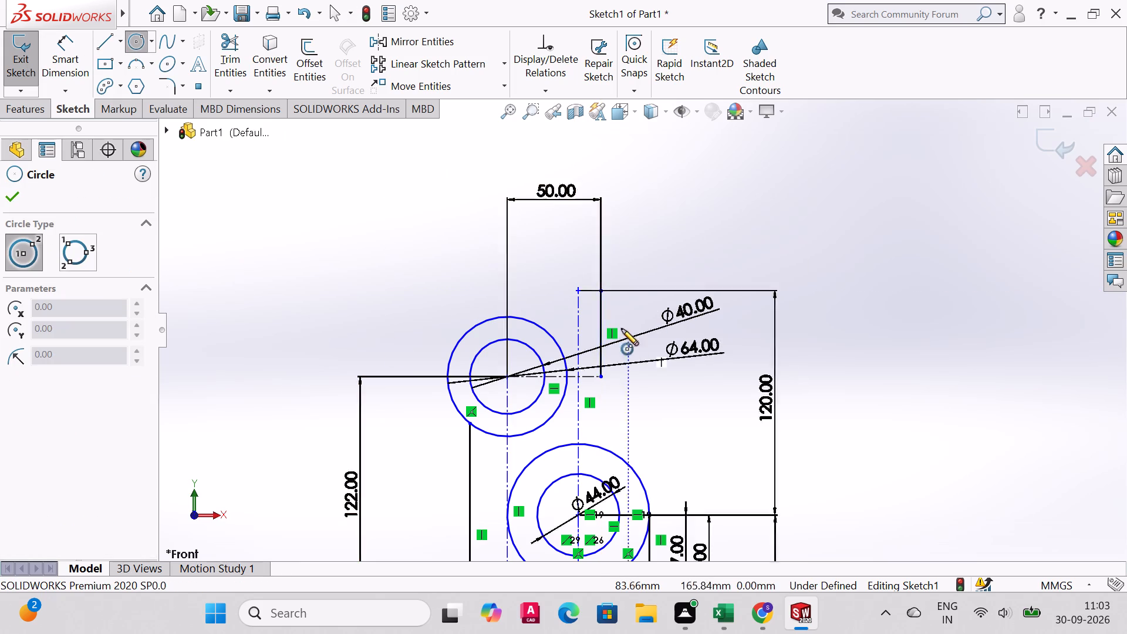
{"action": "left_click", "coordinate": [602, 292]}
{"action": "left_click", "coordinate": [630, 302]}
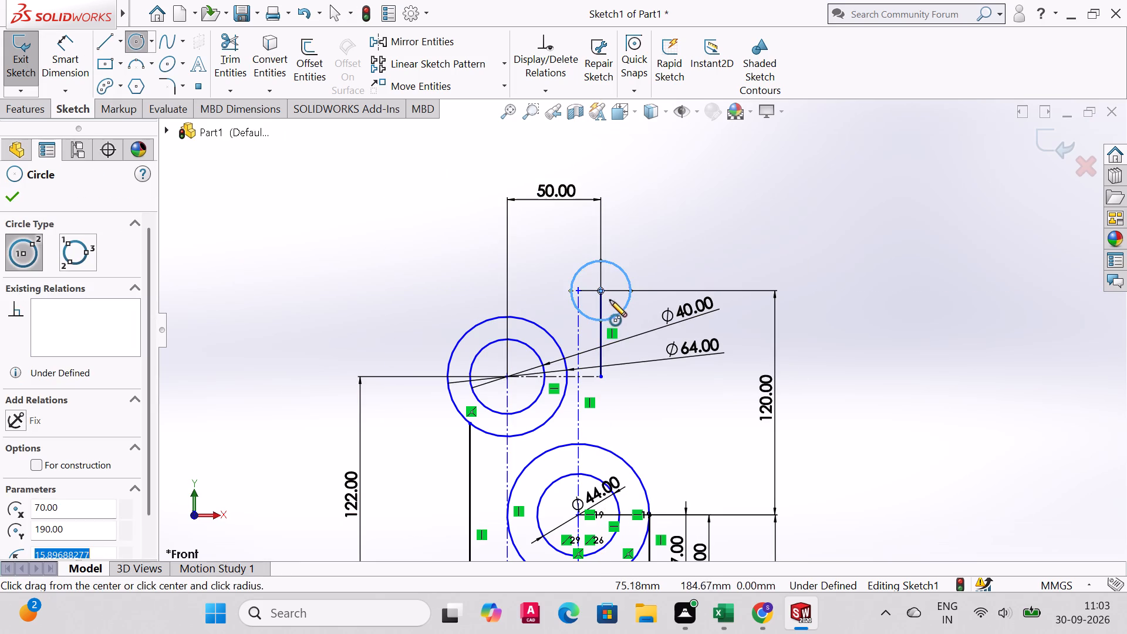
{"action": "left_click", "coordinate": [601, 289]}
{"action": "left_click", "coordinate": [650, 307]}
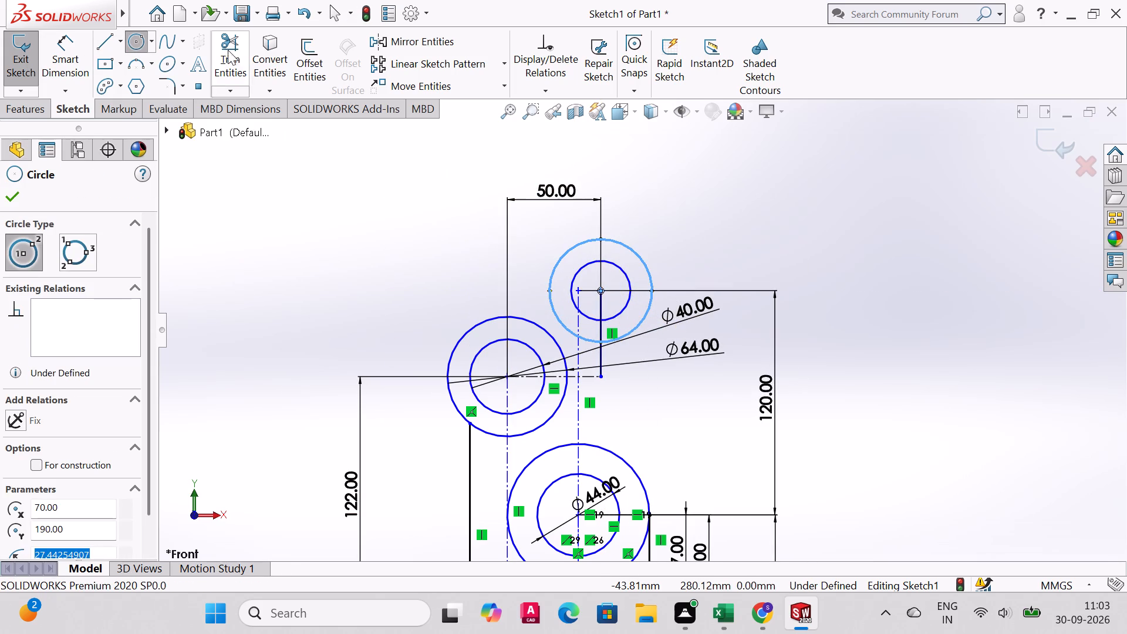
Dimension the two new concentric circles to diameters of 40 mm for the outer and 20 mm for the inner.
{"action": "left_click", "coordinate": [76, 52]}
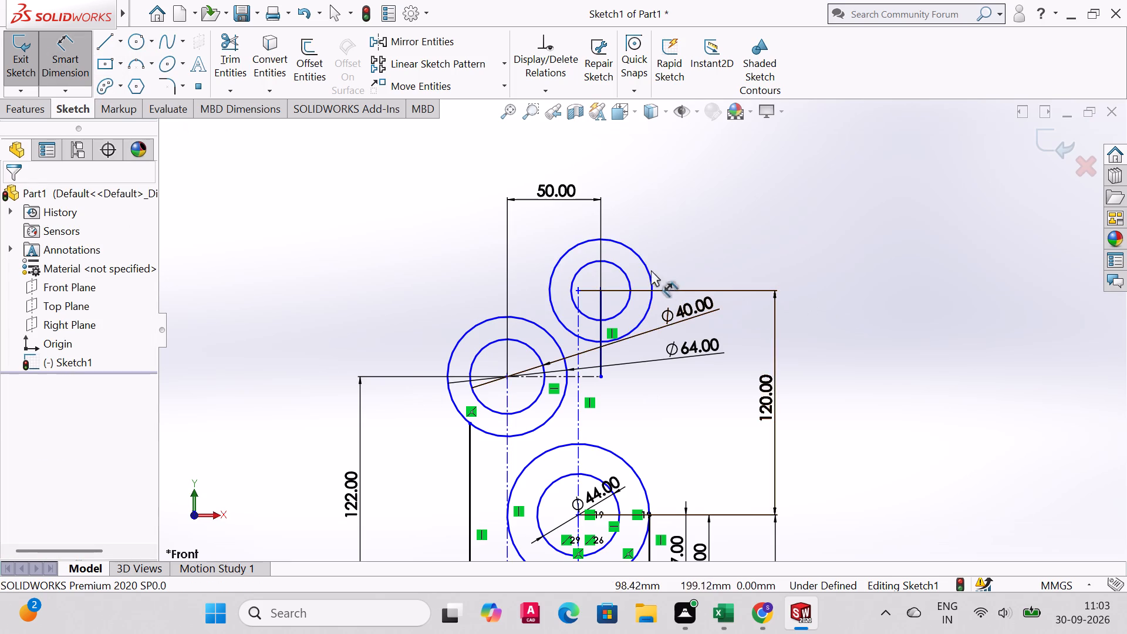
{"action": "left_click", "coordinate": [647, 267]}
{"action": "left_click", "coordinate": [676, 228]}
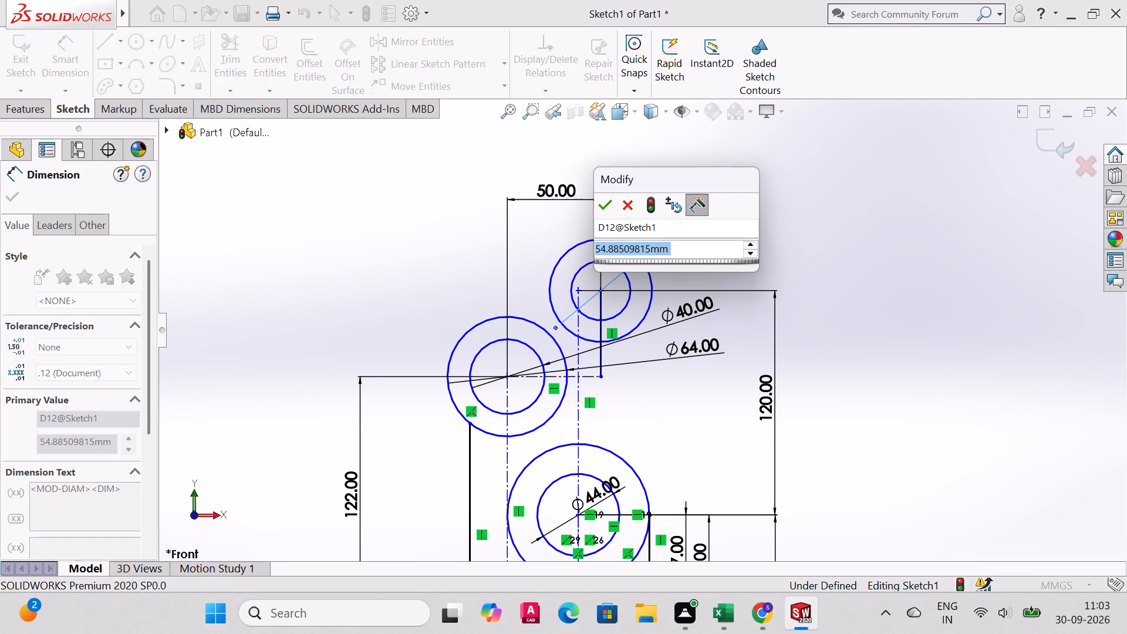
{"action": "type", "text": "40"}
{"action": "key", "text": "Return"}
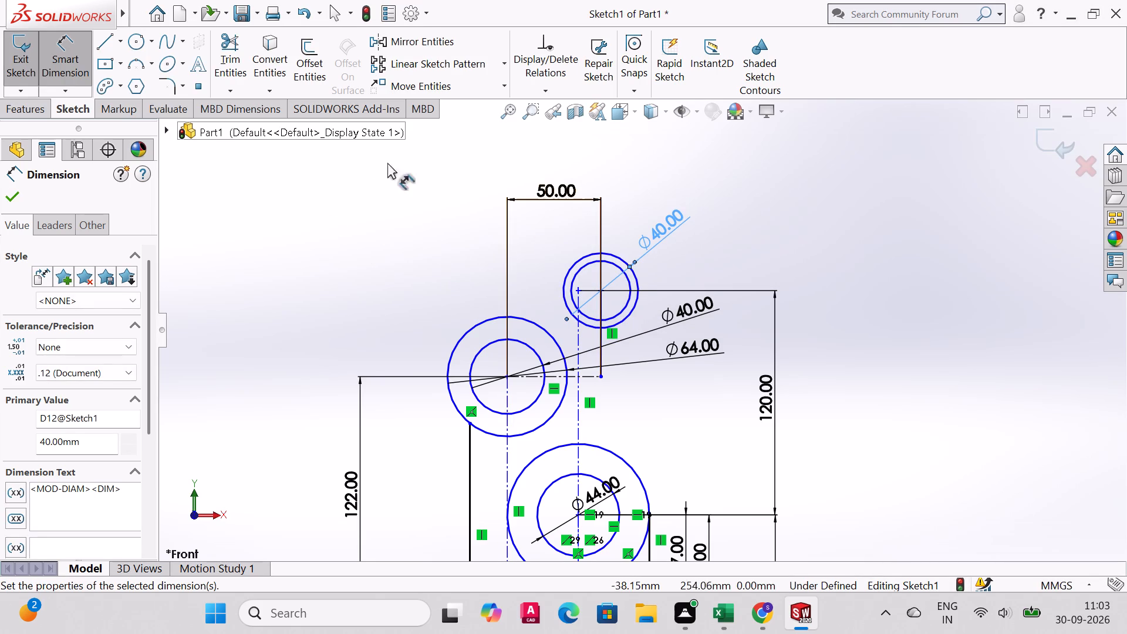
{"action": "left_click", "coordinate": [629, 285]}
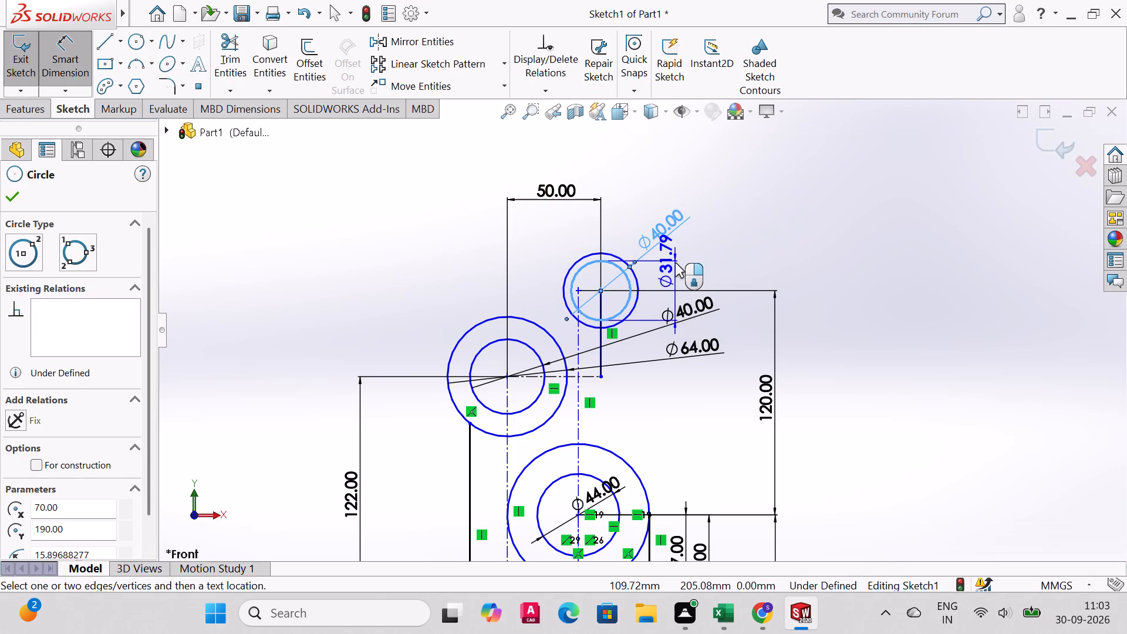
{"action": "left_click", "coordinate": [677, 257]}
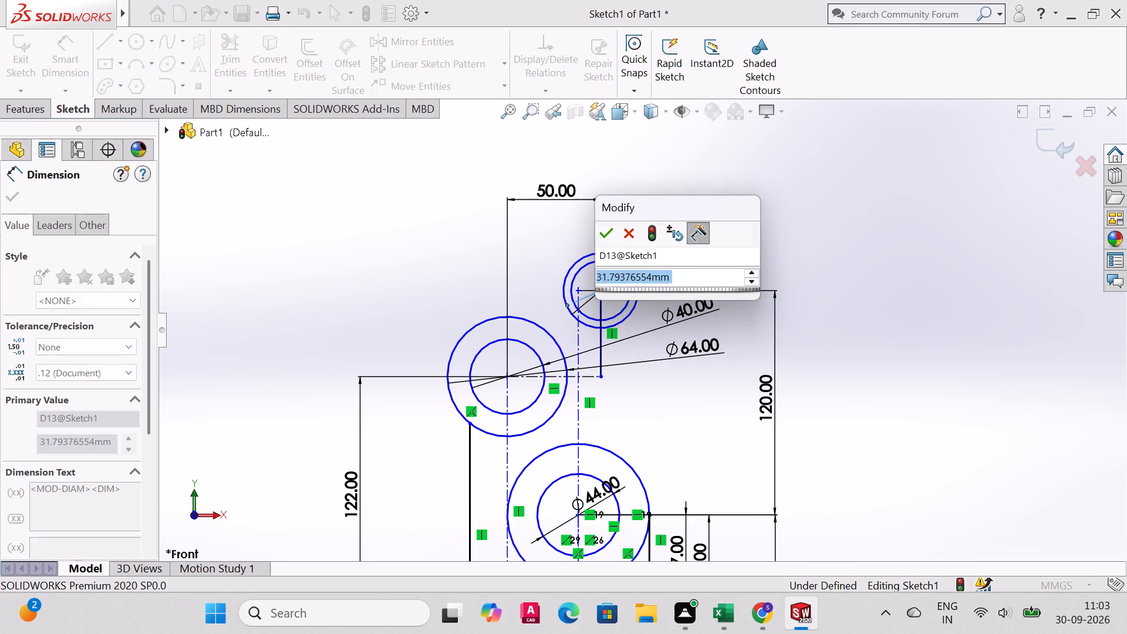
{"action": "type", "text": "20"}
{"action": "key", "text": "Return"}
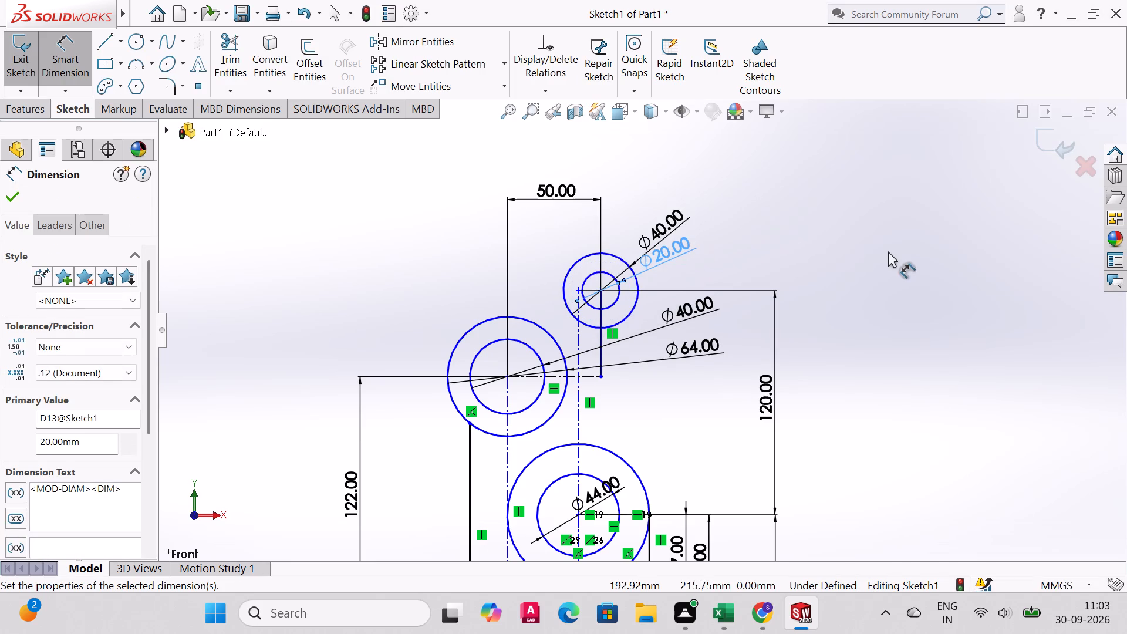
{"action": "left_click", "coordinate": [15, 204]}
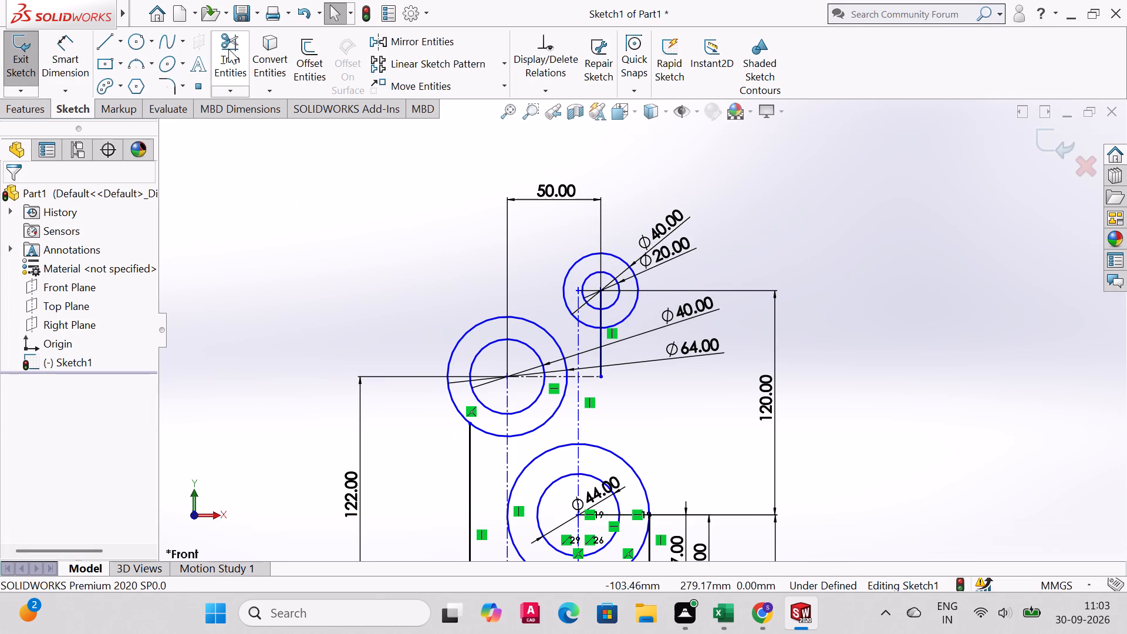
Trim away the 120 mm vertical centerline and the part of the horizontal construction line outside the 64 mm circle.
{"action": "left_click", "coordinate": [228, 52]}
{"action": "left_click", "coordinate": [577, 409]}
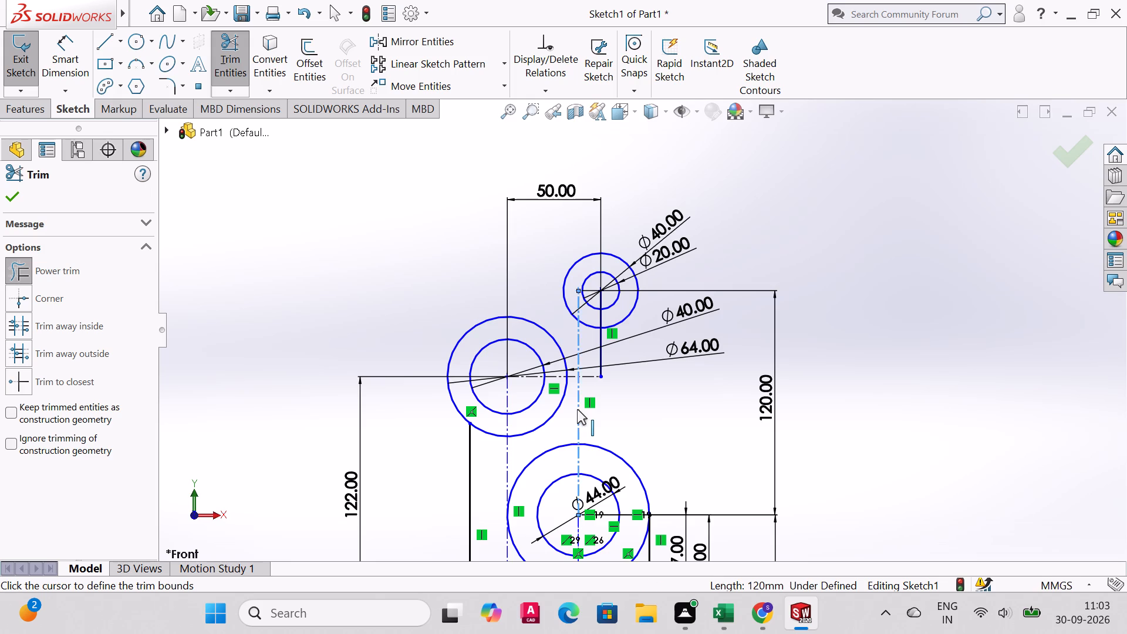
{"action": "left_click", "coordinate": [579, 399]}
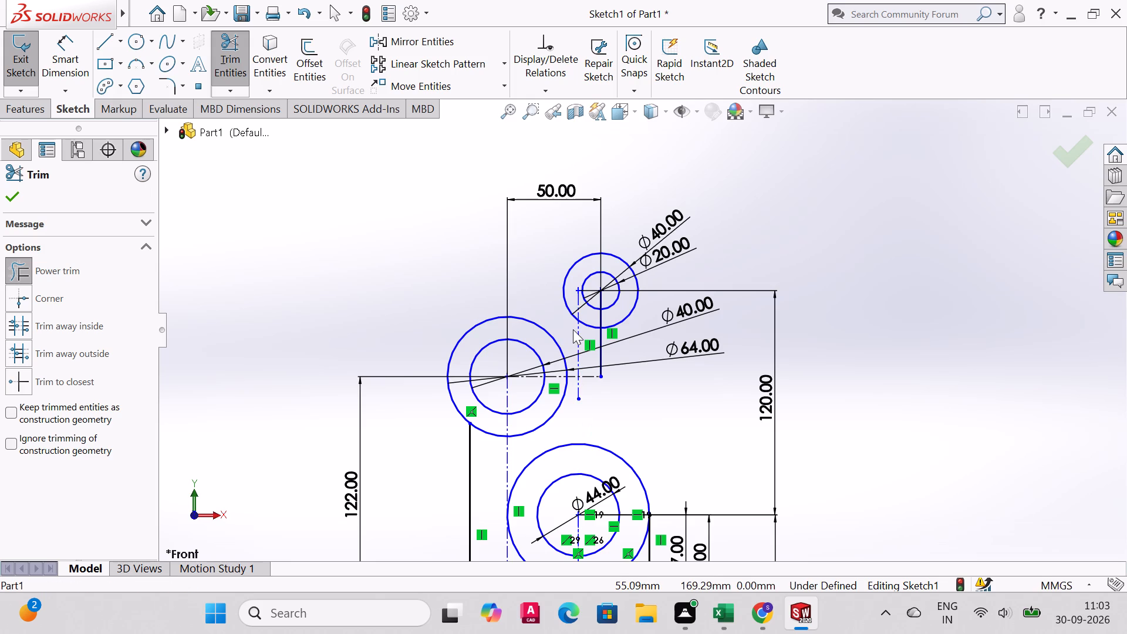
{"action": "left_click", "coordinate": [576, 329]}
{"action": "left_click", "coordinate": [580, 333]}
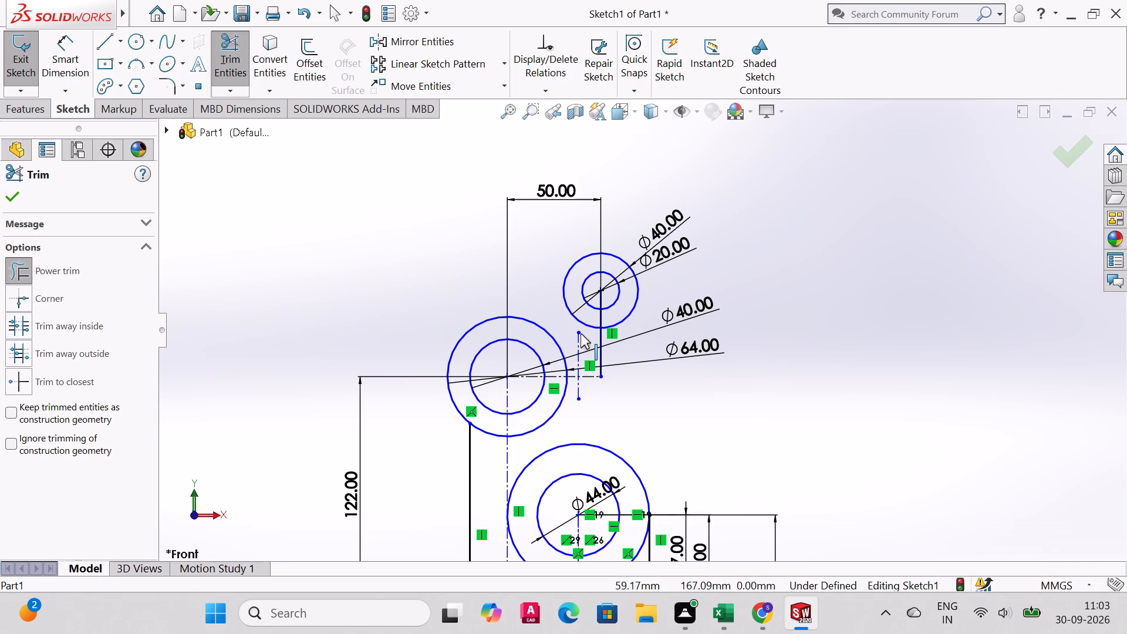
{"action": "left_click", "coordinate": [578, 382]}
{"action": "left_click", "coordinate": [579, 385]}
{"action": "left_click", "coordinate": [579, 348]}
{"action": "left_click", "coordinate": [579, 348]}
{"action": "double_click", "coordinate": [578, 344]}
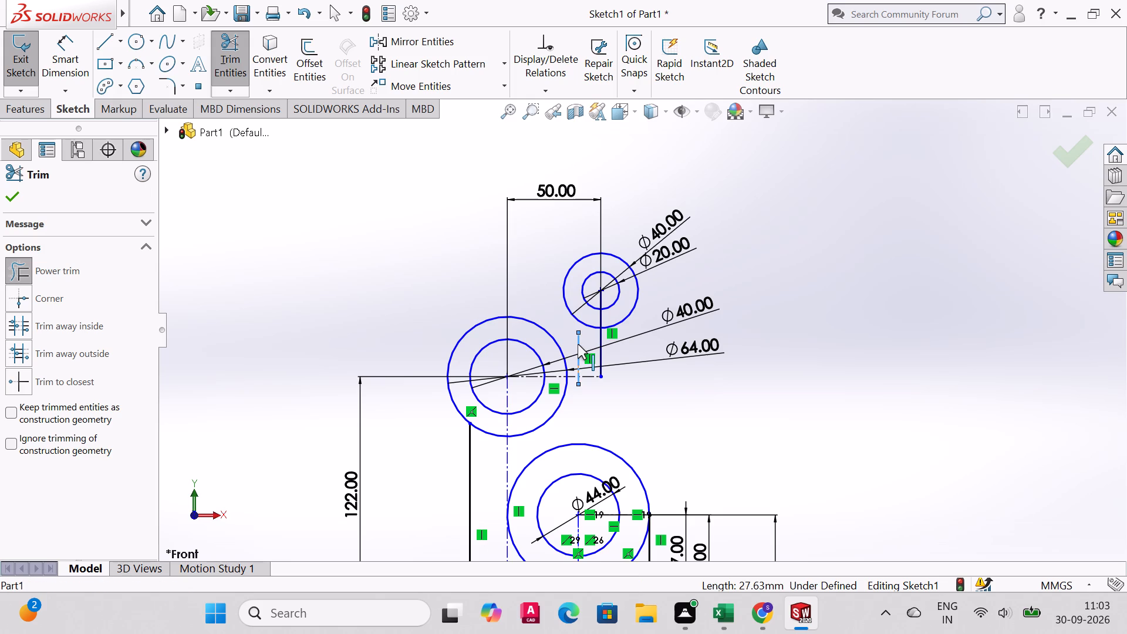
{"action": "double_click", "coordinate": [579, 374]}
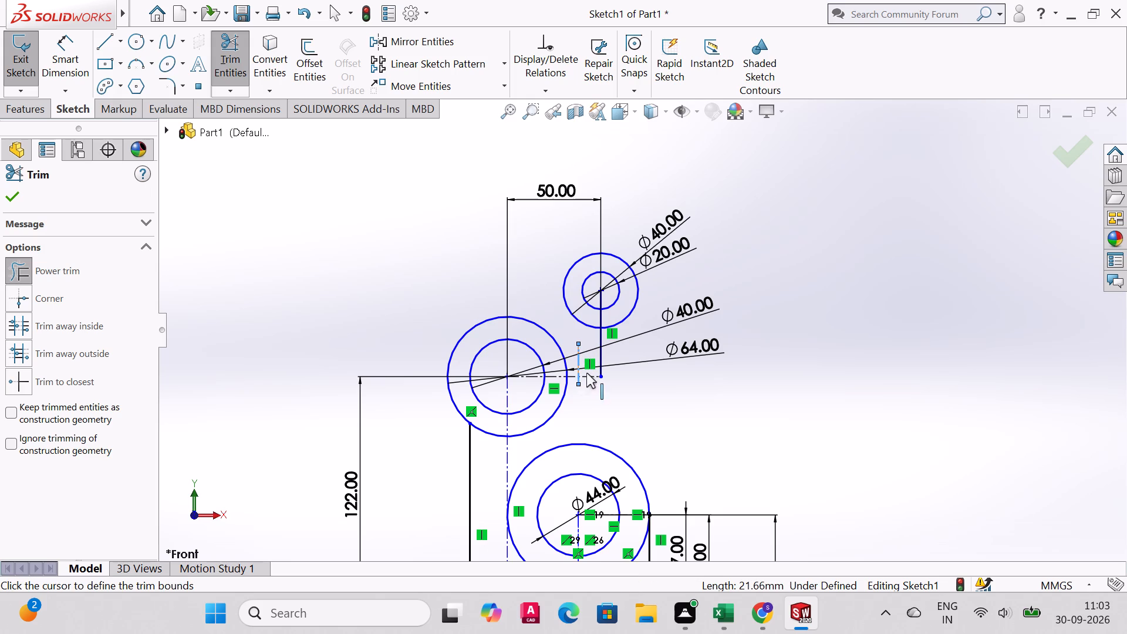
{"action": "left_click_drag", "start_coordinate": [579, 394], "coordinate": [586, 375]}
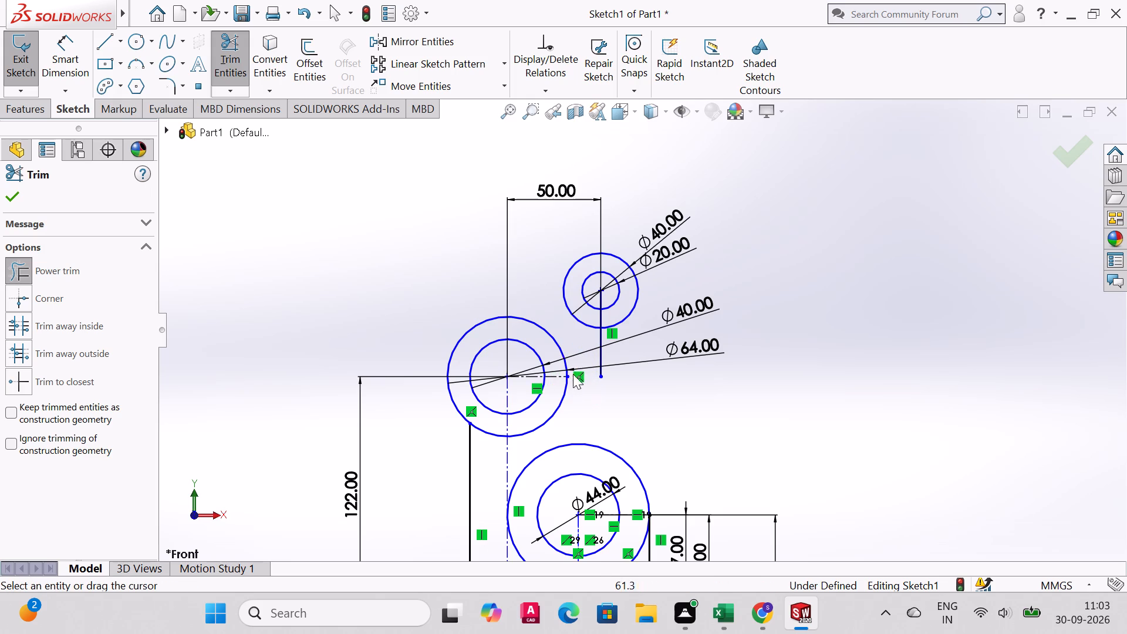
Delete the remaining piece of the horizontal construction line inside the 64 mm circle.
{"action": "left_click", "coordinate": [548, 375]}
{"action": "key", "text": "Delete"}
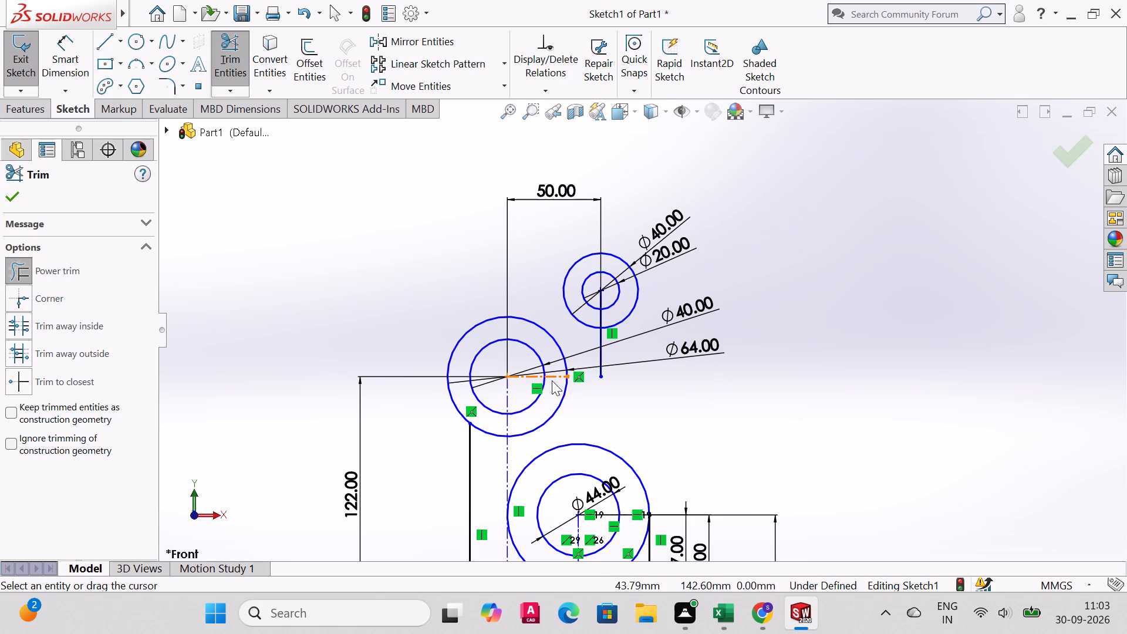
{"action": "left_click", "coordinate": [552, 377]}
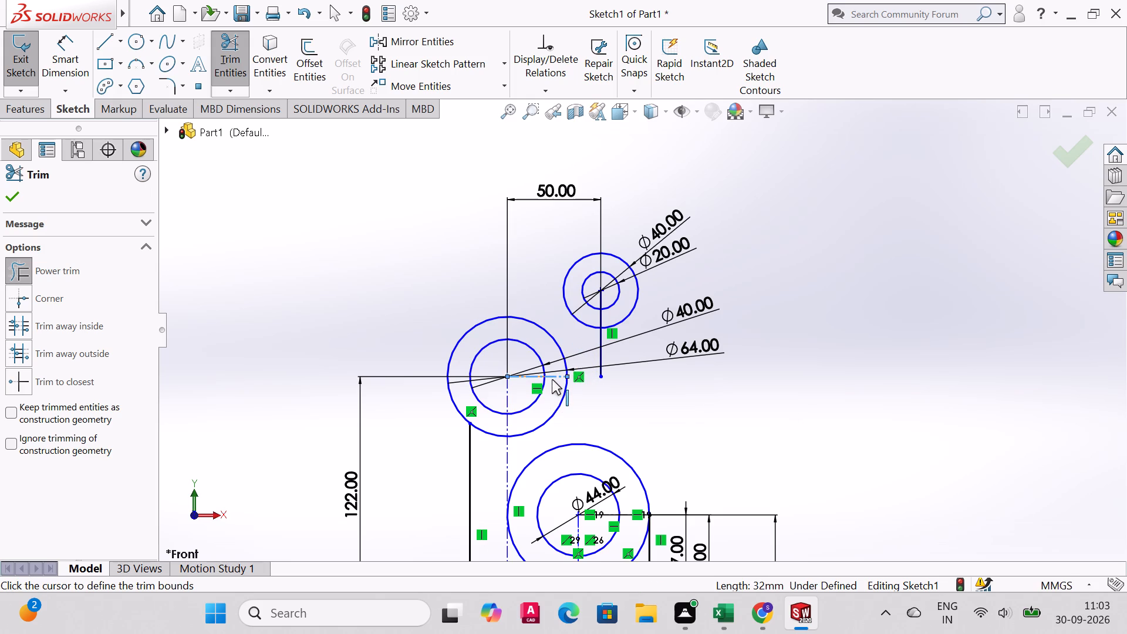
{"action": "key", "text": "Delete"}
{"action": "key", "text": "Escape"}
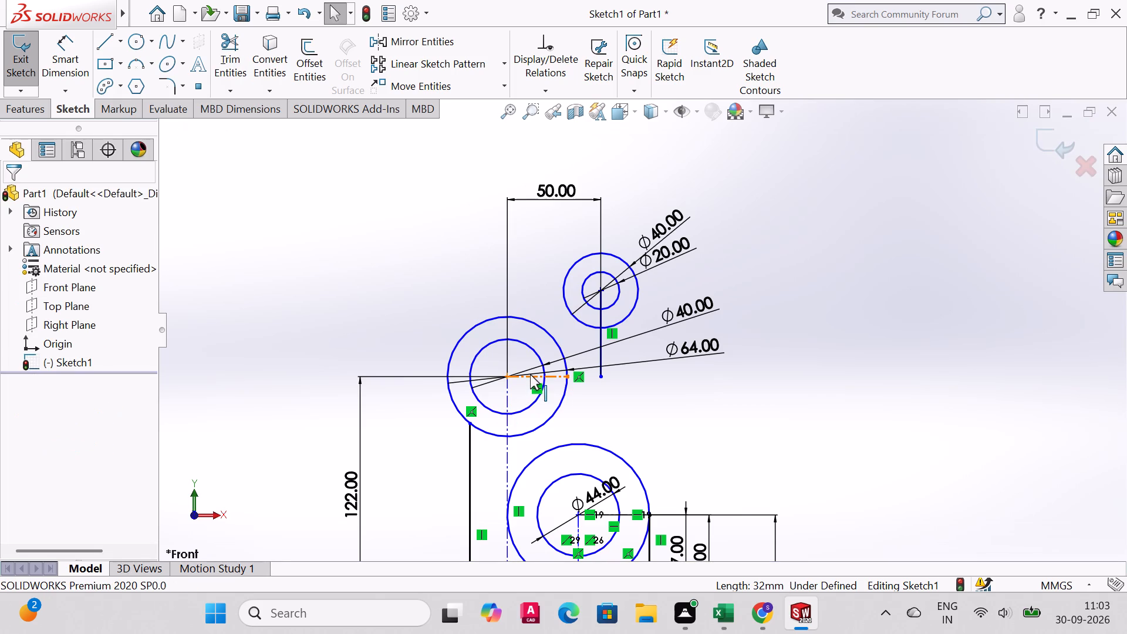
{"action": "left_click", "coordinate": [545, 378]}
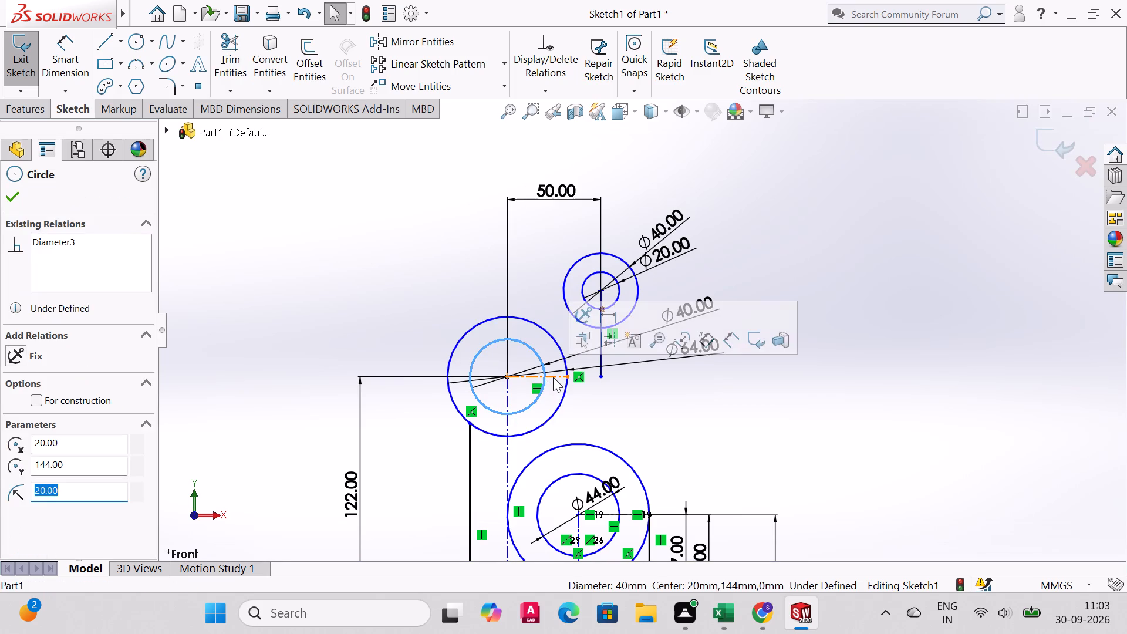
{"action": "left_click", "coordinate": [553, 377]}
{"action": "left_click", "coordinate": [555, 376]}
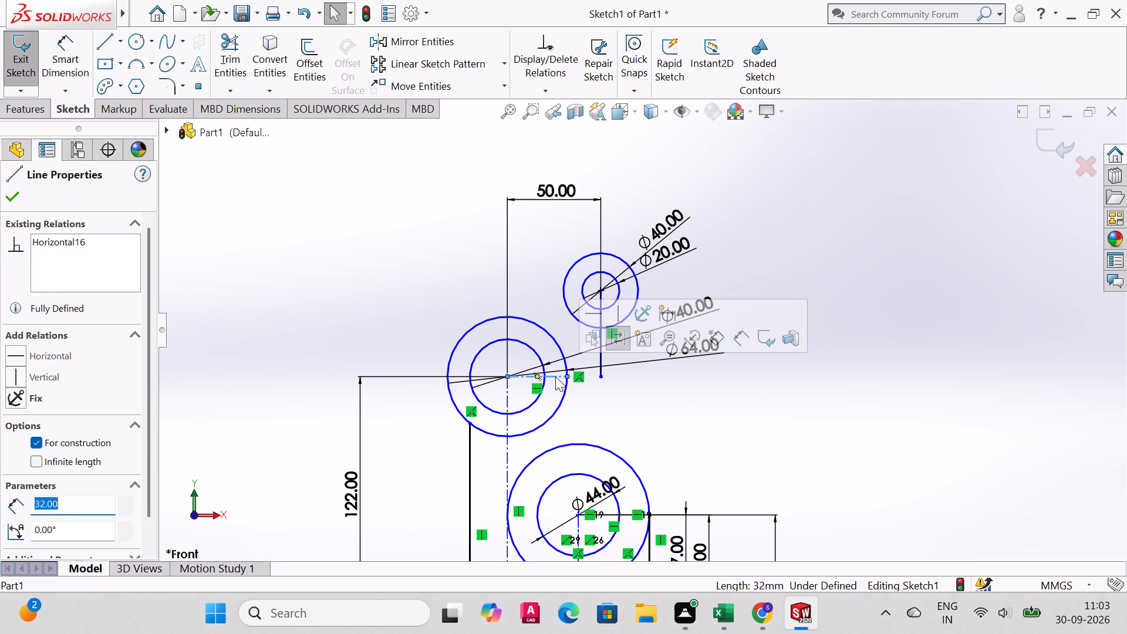
{"action": "left_click", "coordinate": [242, 227]}
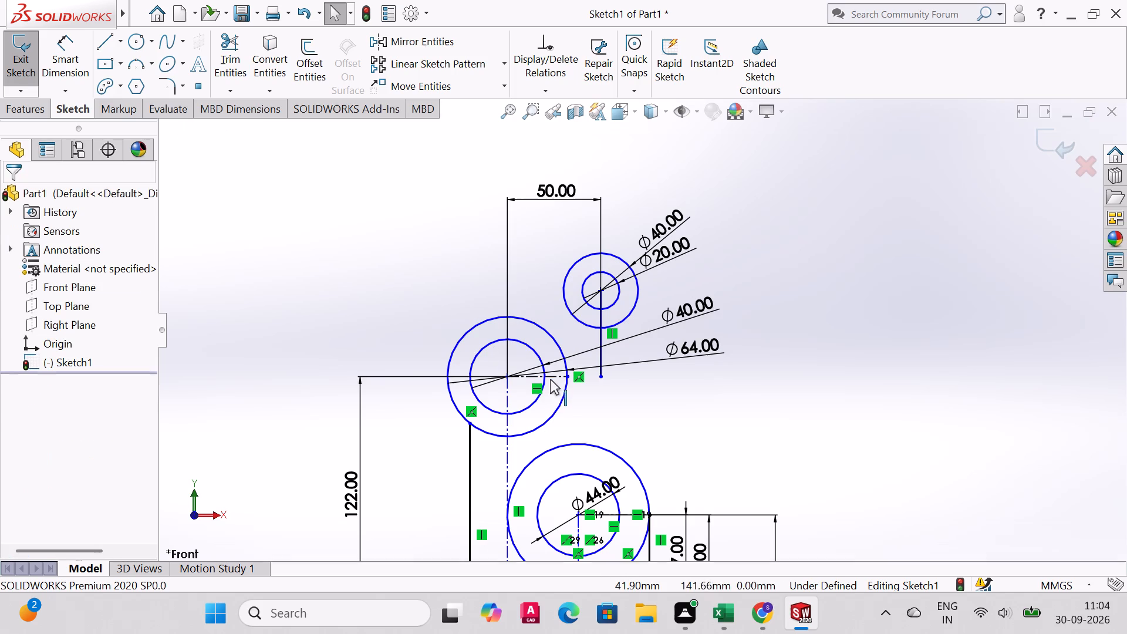
{"action": "left_click", "coordinate": [554, 375]}
{"action": "key", "text": "Delete"}
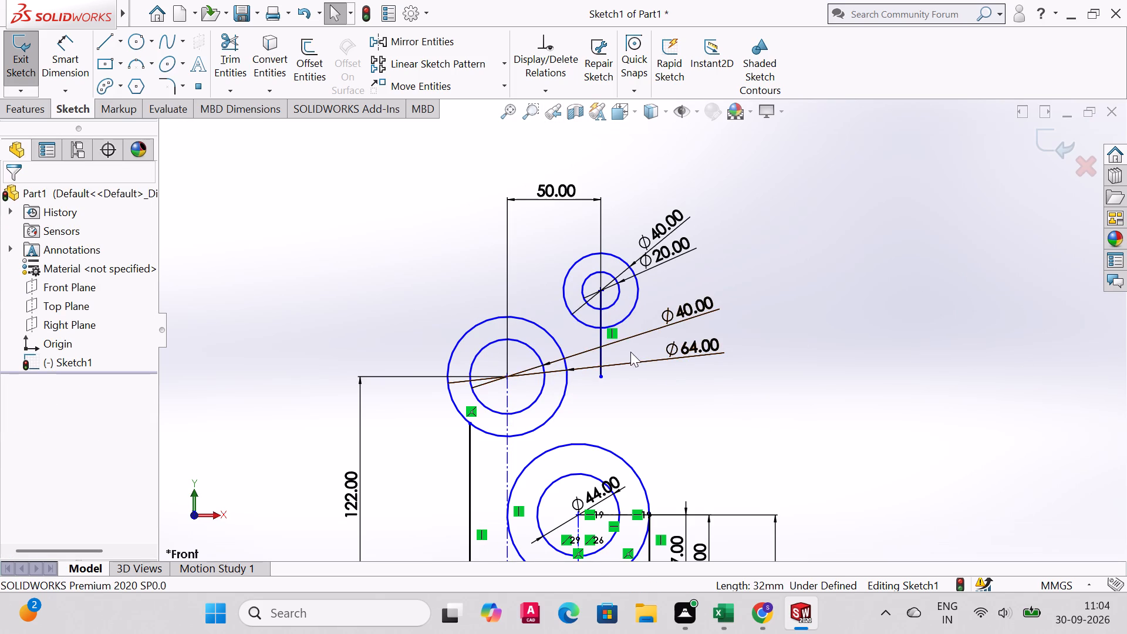
Delete the 46 mm vertical line running down from the center of the uppermost circle pair, along with its associated dimension.
{"action": "left_click", "coordinate": [602, 355]}
{"action": "key", "text": "Delete"}
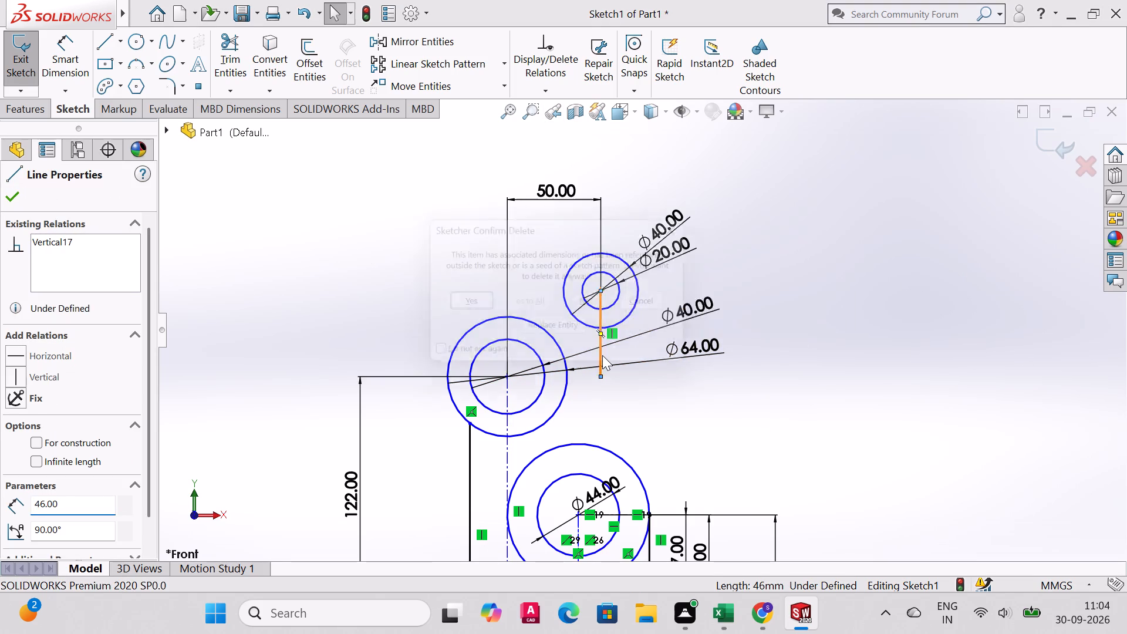
{"action": "left_click", "coordinate": [472, 315]}
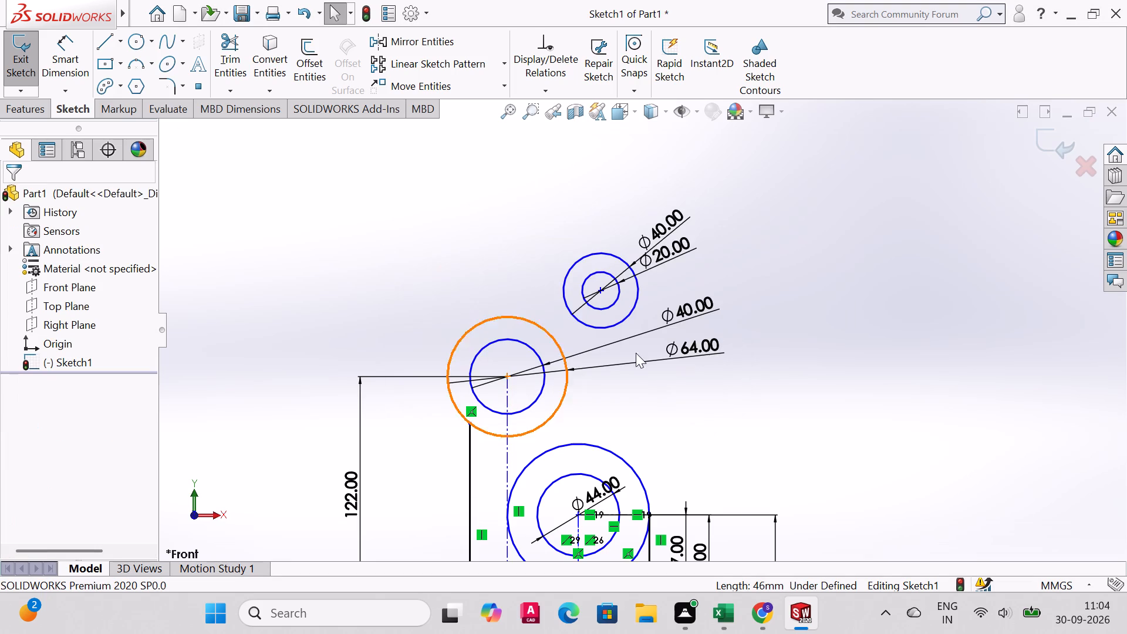
Delete the 144 mm vertical construction line running down from the 64 mm circle's center to the base line.
{"action": "scroll", "coordinate": [576, 355], "scroll_direction": "down", "scroll_amount": 2}
{"action": "scroll", "coordinate": [579, 429], "scroll_direction": "up", "scroll_amount": 6}
{"action": "scroll", "coordinate": [600, 469], "scroll_direction": "down", "scroll_amount": 4}
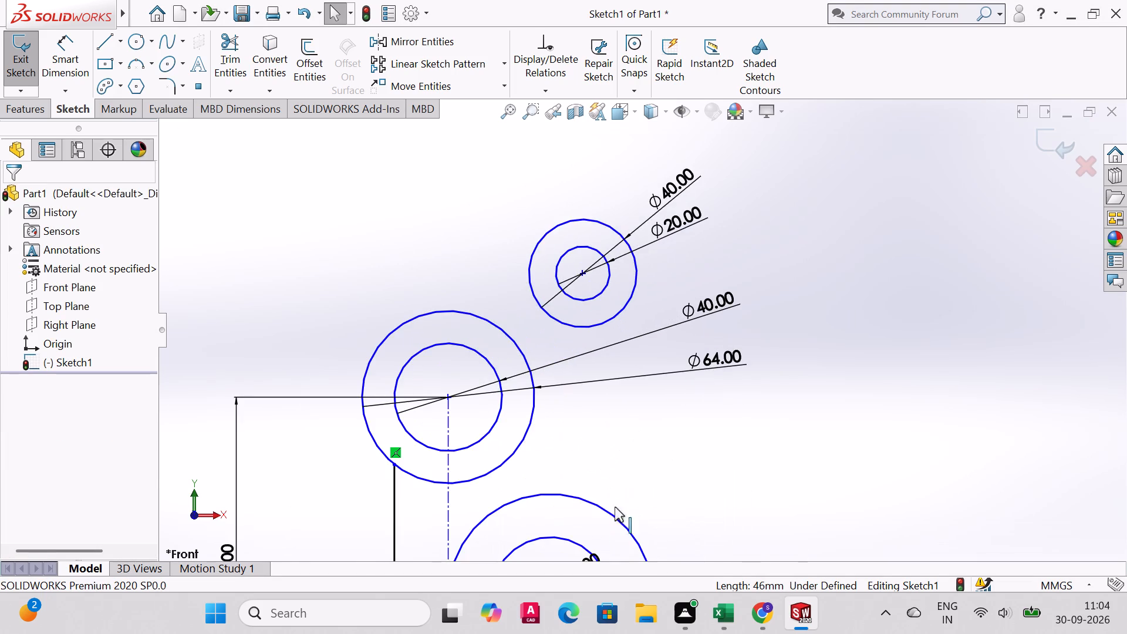
{"action": "scroll", "coordinate": [647, 391], "scroll_direction": "down", "scroll_amount": 4}
{"action": "scroll", "coordinate": [620, 514], "scroll_direction": "up", "scroll_amount": 9}
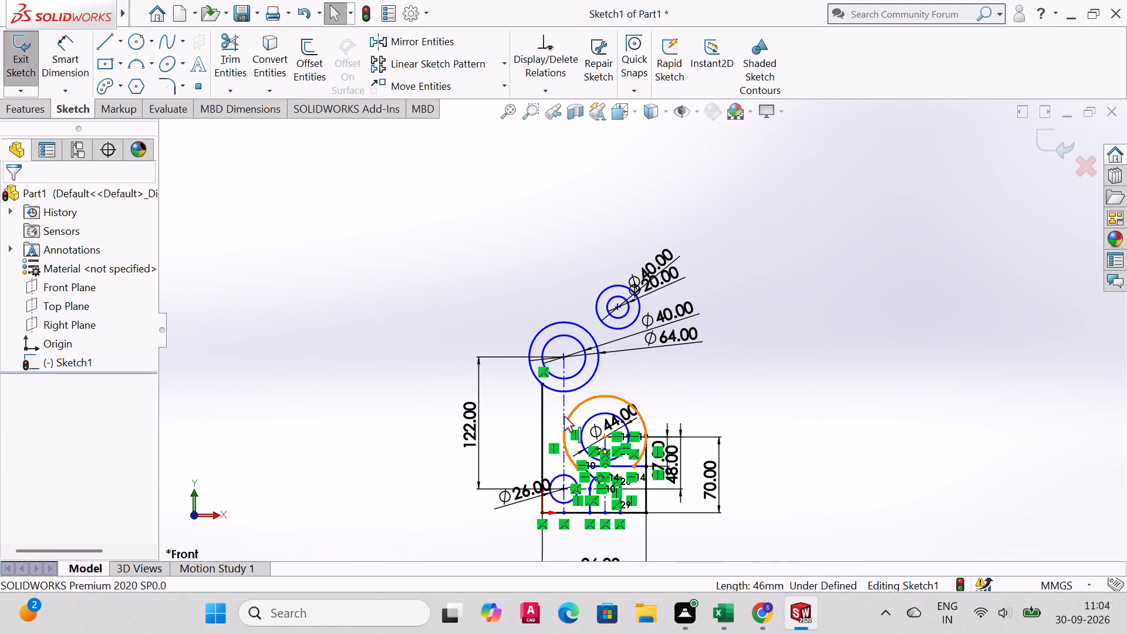
{"action": "left_click", "coordinate": [562, 408]}
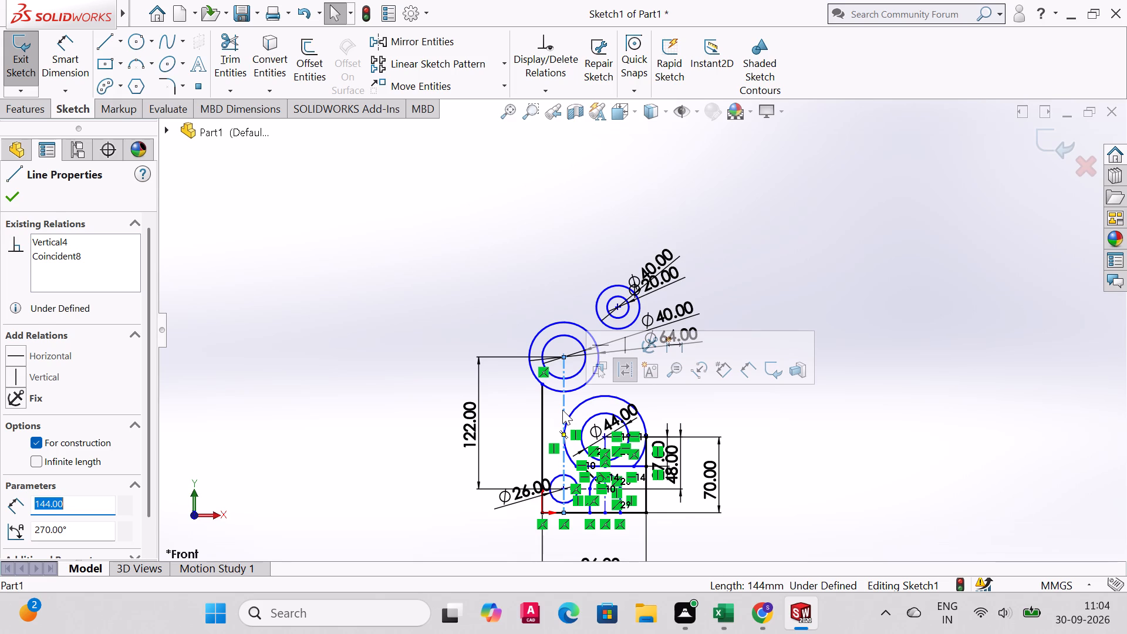
{"action": "key", "text": "Delete"}
Examine the lower profile around the arched slot and 44 mm circle, and the sketch as a whole.
{"action": "scroll", "coordinate": [590, 523], "scroll_direction": "up", "scroll_amount": 2}
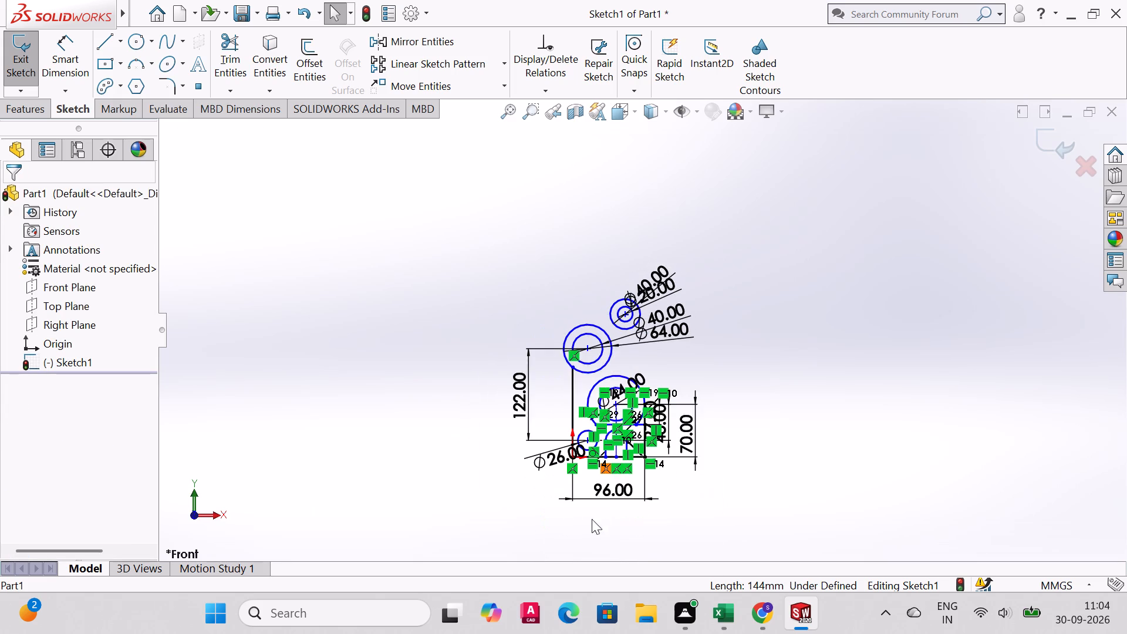
{"action": "scroll", "coordinate": [623, 440], "scroll_direction": "down", "scroll_amount": 6}
{"action": "scroll", "coordinate": [635, 481], "scroll_direction": "up", "scroll_amount": 5}
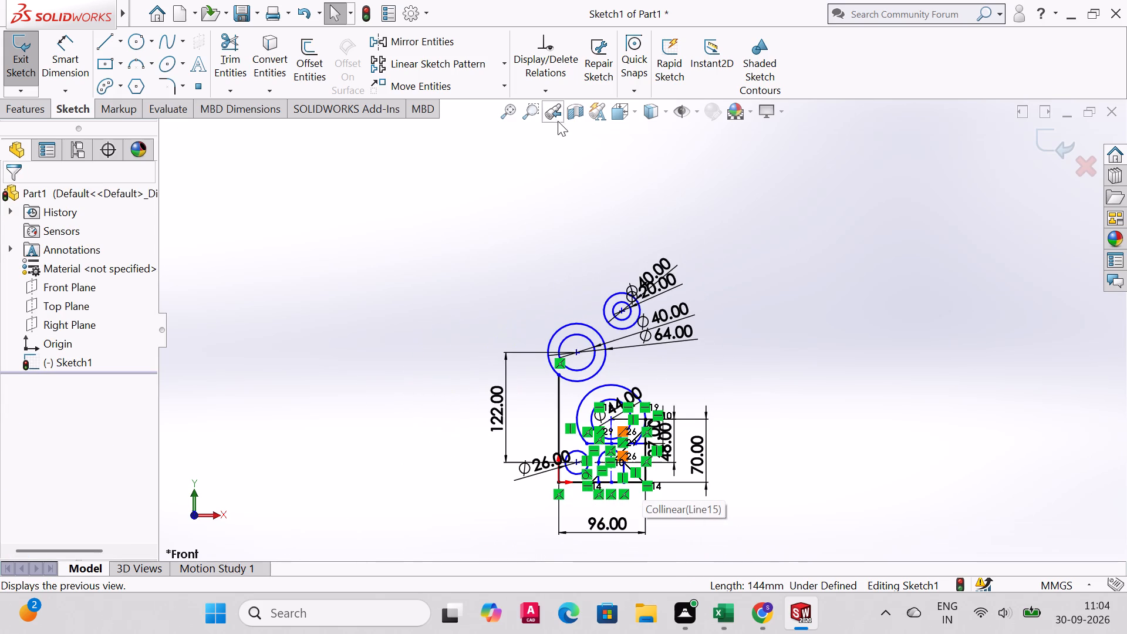
{"action": "left_click", "coordinate": [527, 111]}
{"action": "left_click_drag", "start_coordinate": [467, 373], "coordinate": [733, 503]}
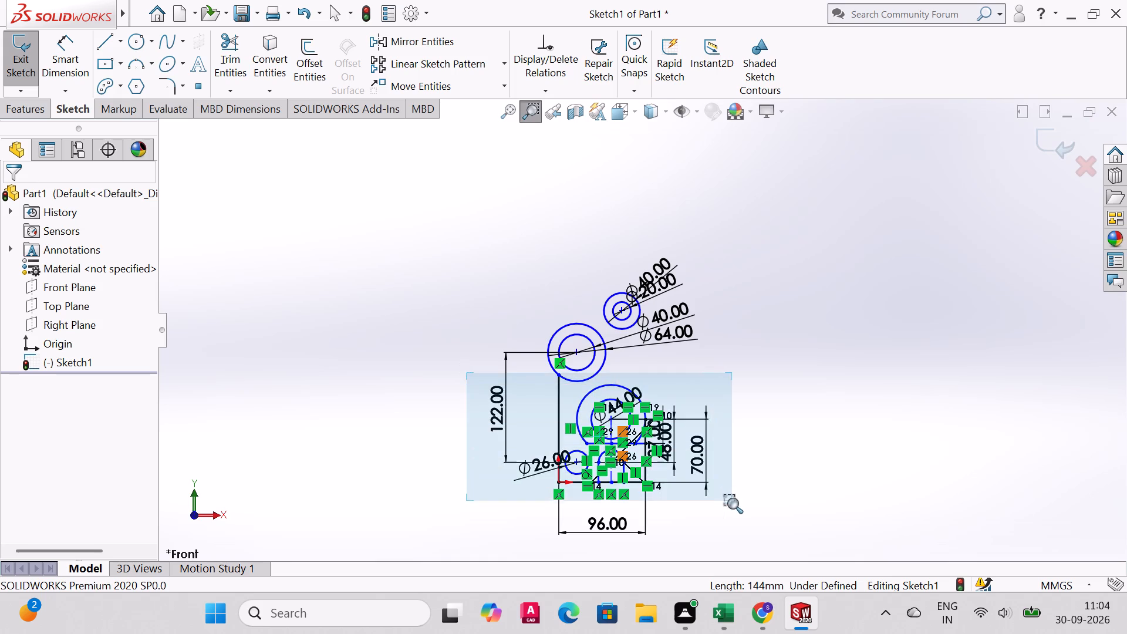
{"action": "left_click_drag", "start_coordinate": [733, 503], "coordinate": [733, 504]}
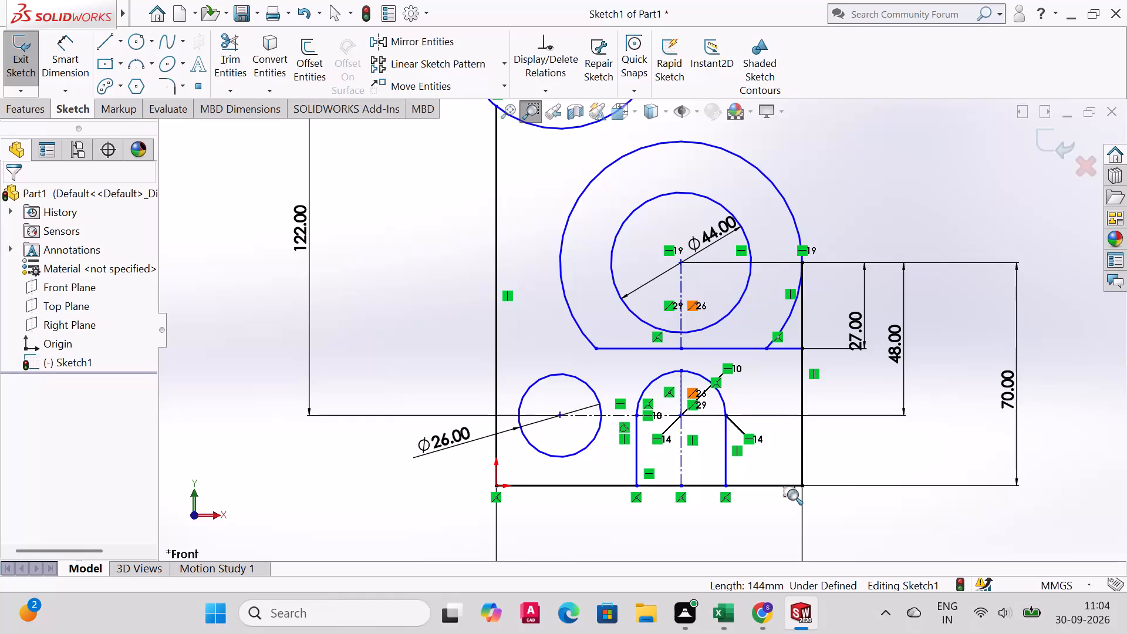
{"action": "scroll", "coordinate": [780, 490], "scroll_direction": "up", "scroll_amount": 3}
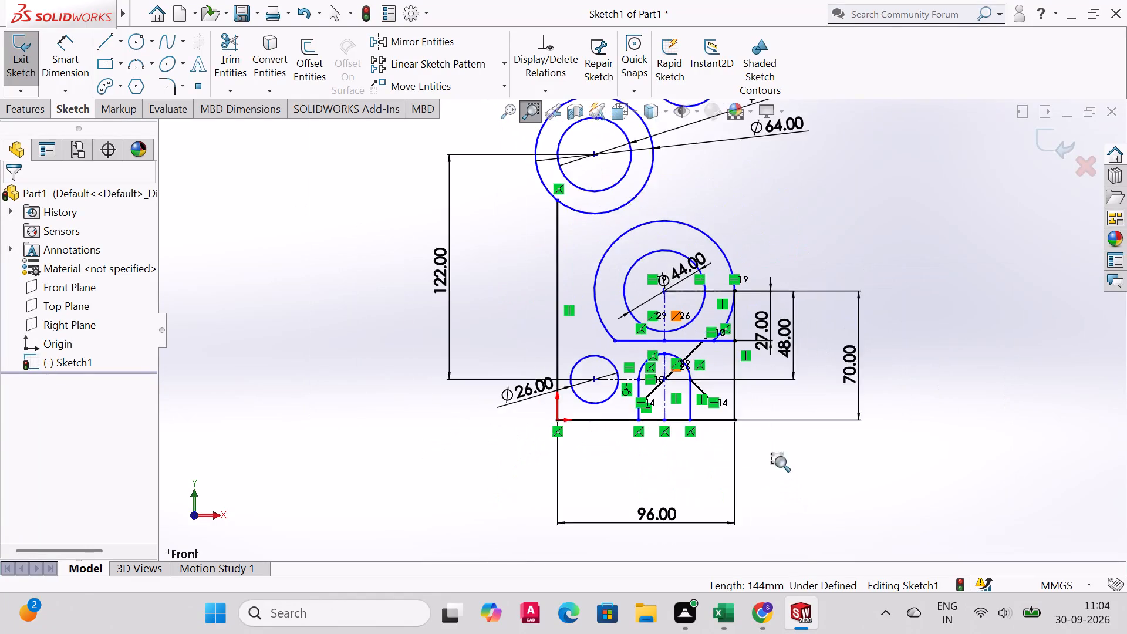
{"action": "scroll", "coordinate": [780, 461], "scroll_direction": "up", "scroll_amount": 3}
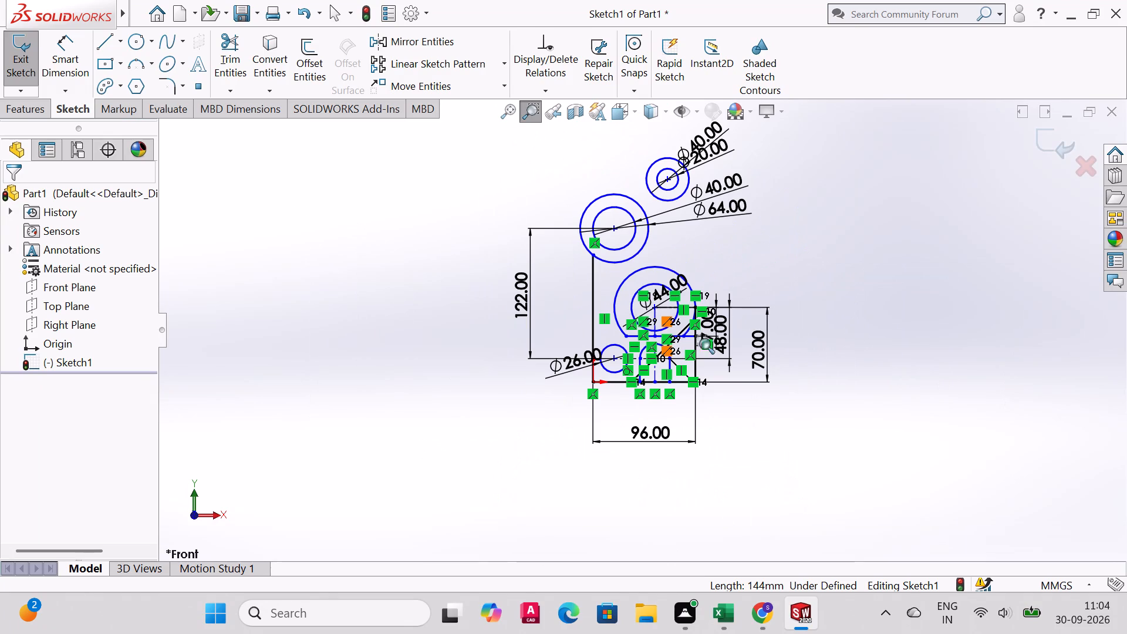
{"action": "scroll", "coordinate": [707, 204], "scroll_direction": "down", "scroll_amount": 1}
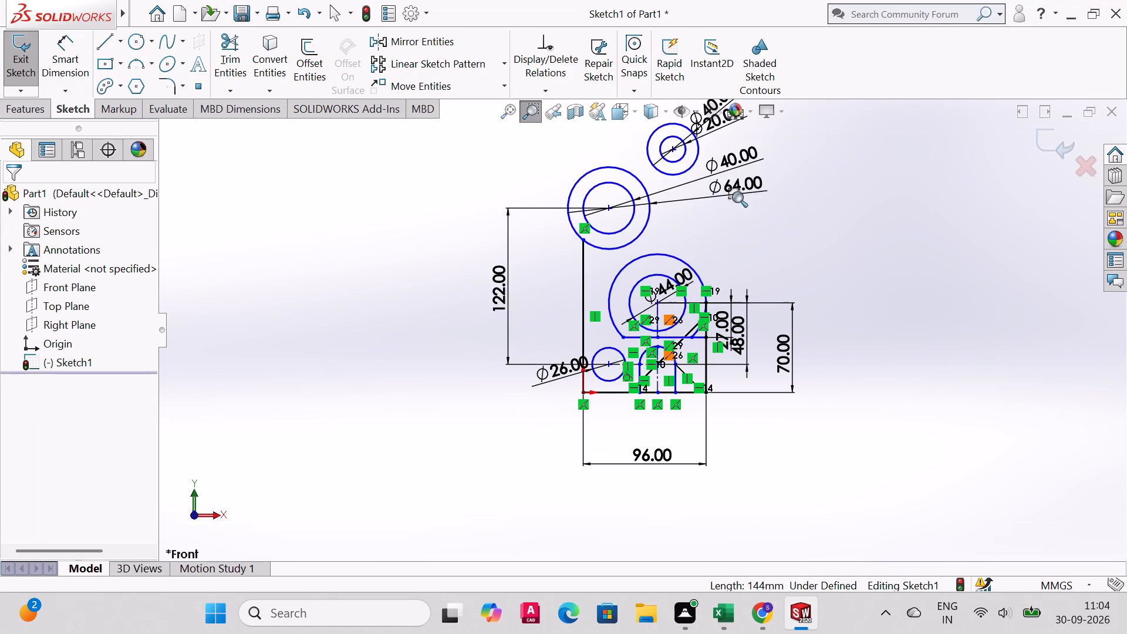
{"action": "scroll", "coordinate": [737, 197], "scroll_direction": "up", "scroll_amount": 1}
{"action": "scroll", "coordinate": [737, 197], "scroll_direction": "down", "scroll_amount": 2}
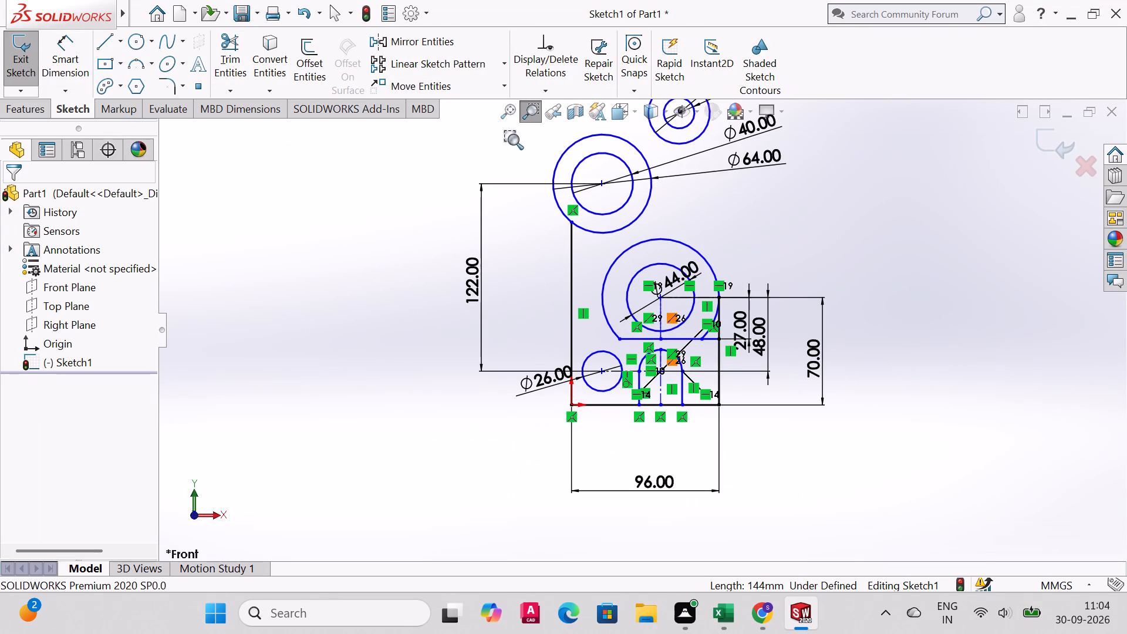
{"action": "left_click_drag", "start_coordinate": [441, 150], "coordinate": [843, 289]}
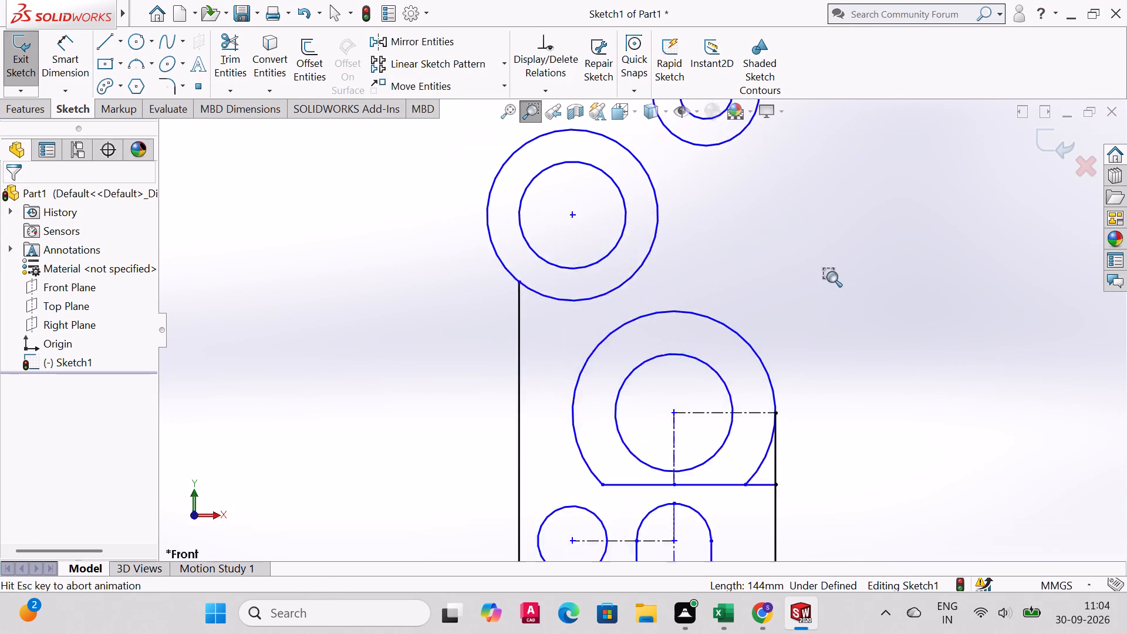
{"action": "left_click", "coordinate": [519, 113]}
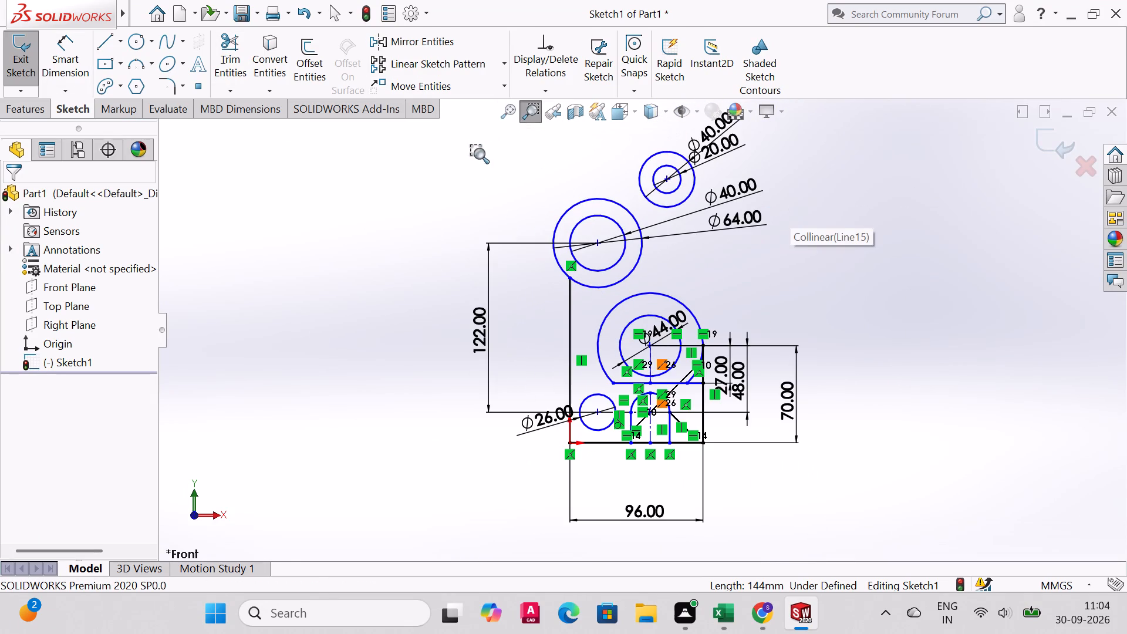
Sketch a vertical line from the uppermost circle pair's center down to the large arc around the 44 mm circle.
{"action": "left_click", "coordinate": [122, 42]}
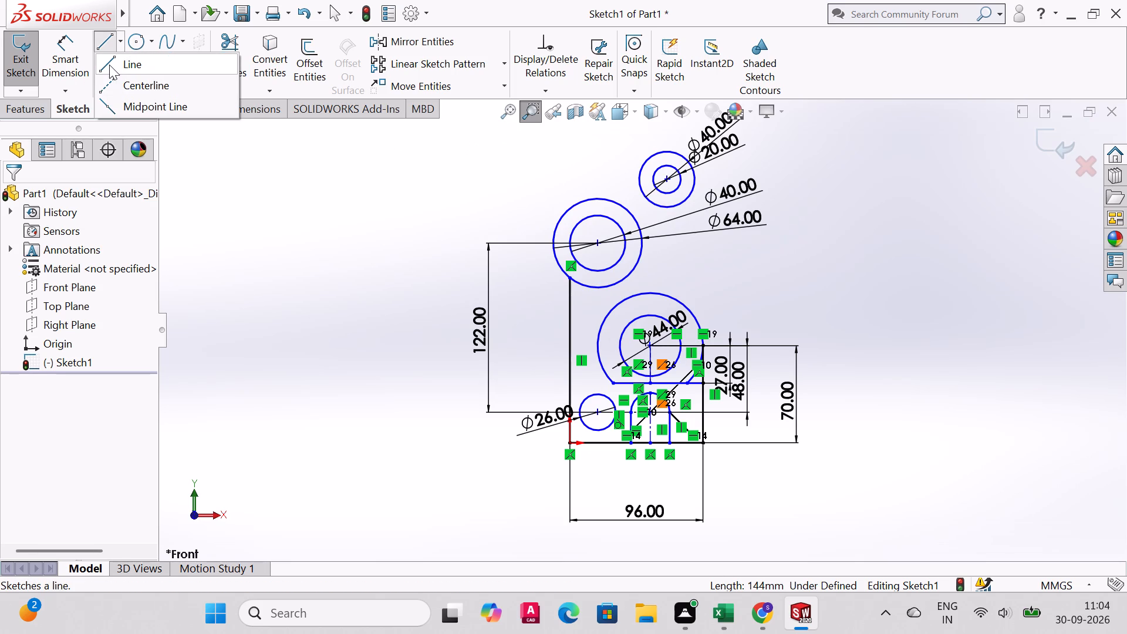
{"action": "left_click", "coordinate": [122, 59]}
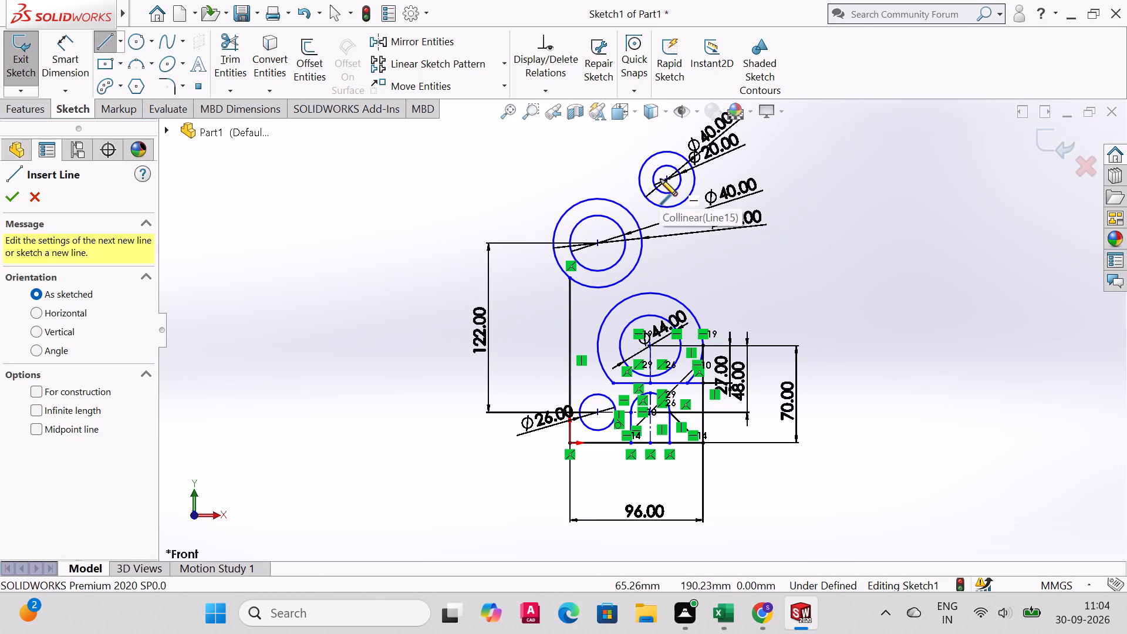
{"action": "left_click", "coordinate": [666, 178]}
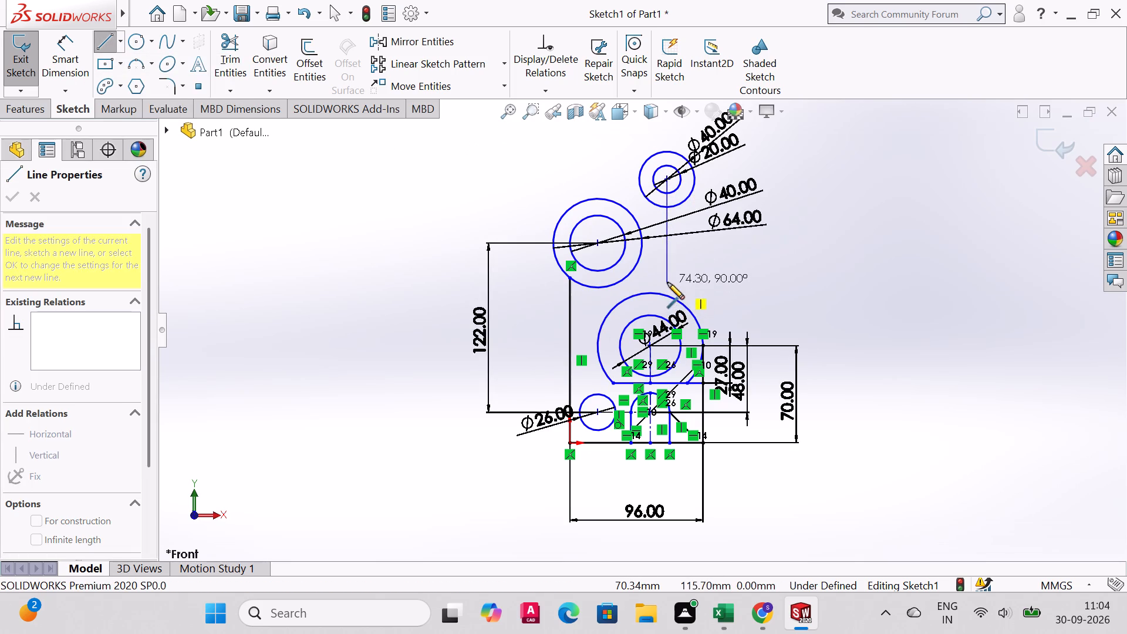
{"action": "left_click", "coordinate": [669, 295]}
{"action": "right_click", "coordinate": [669, 292]}
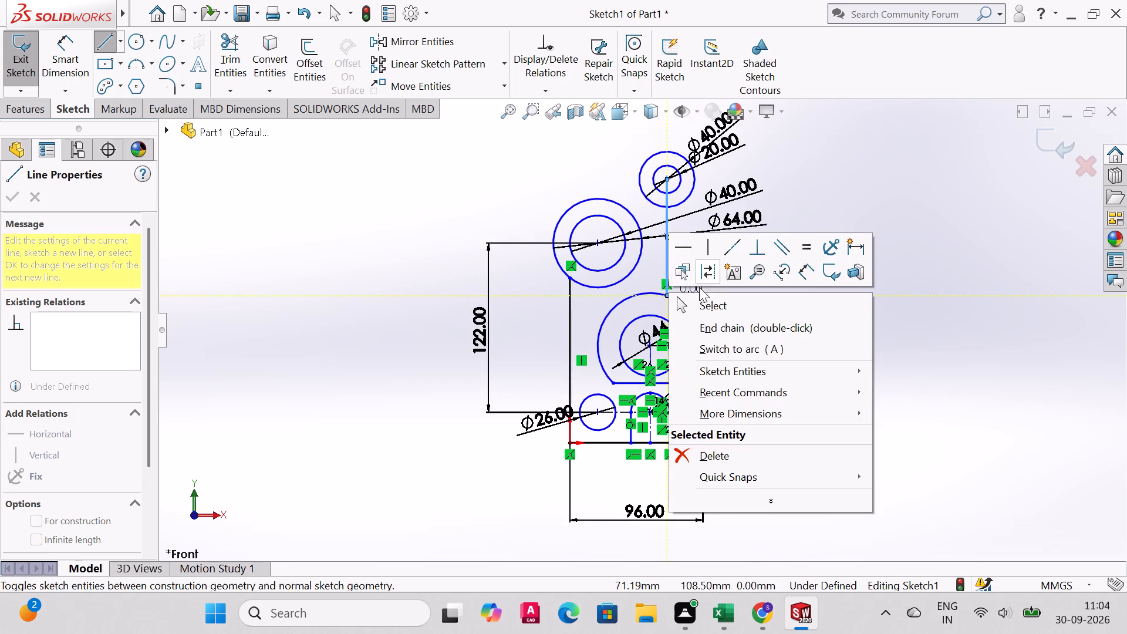
{"action": "left_click", "coordinate": [703, 296]}
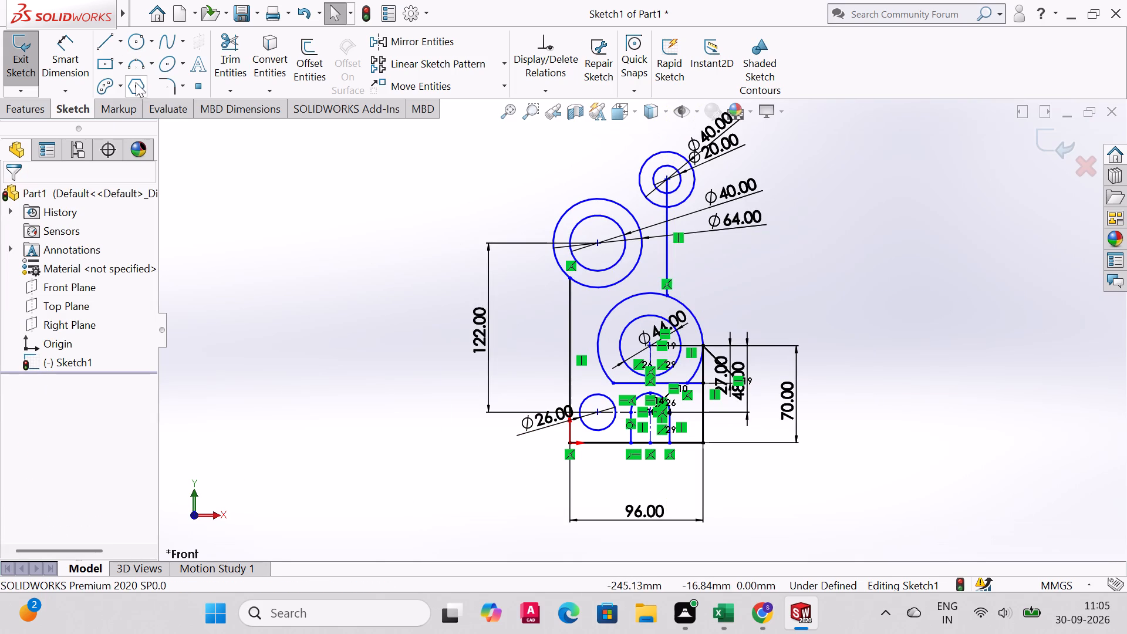
Sketch a vertical line from the 64 mm circle's center up to the top of that circle.
{"action": "left_click", "coordinate": [137, 62]}
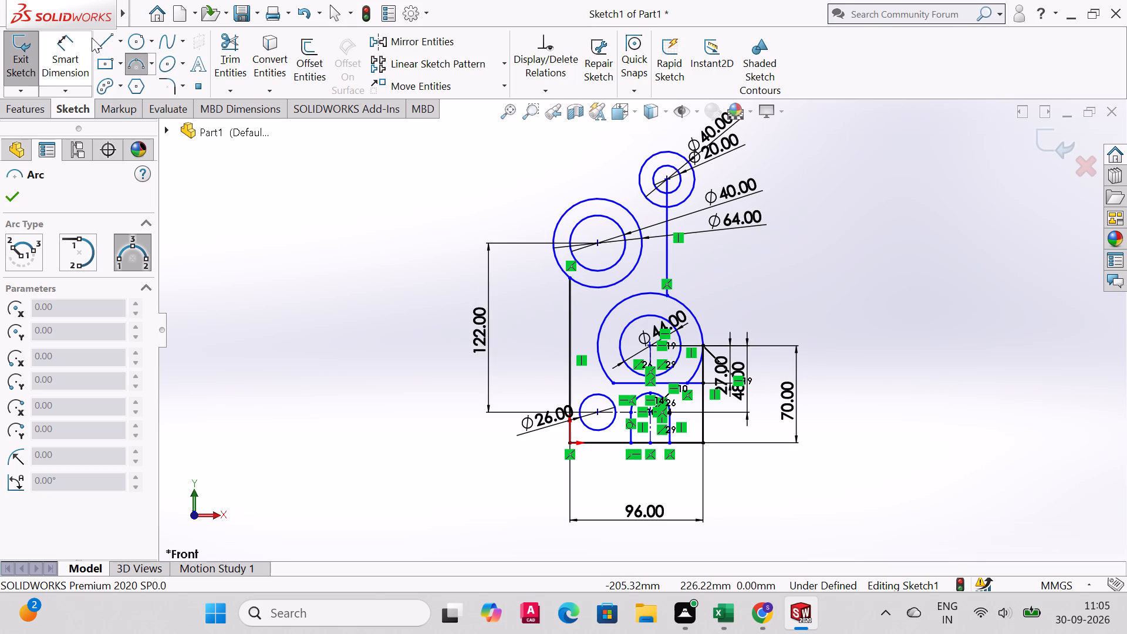
{"action": "left_click", "coordinate": [103, 41]}
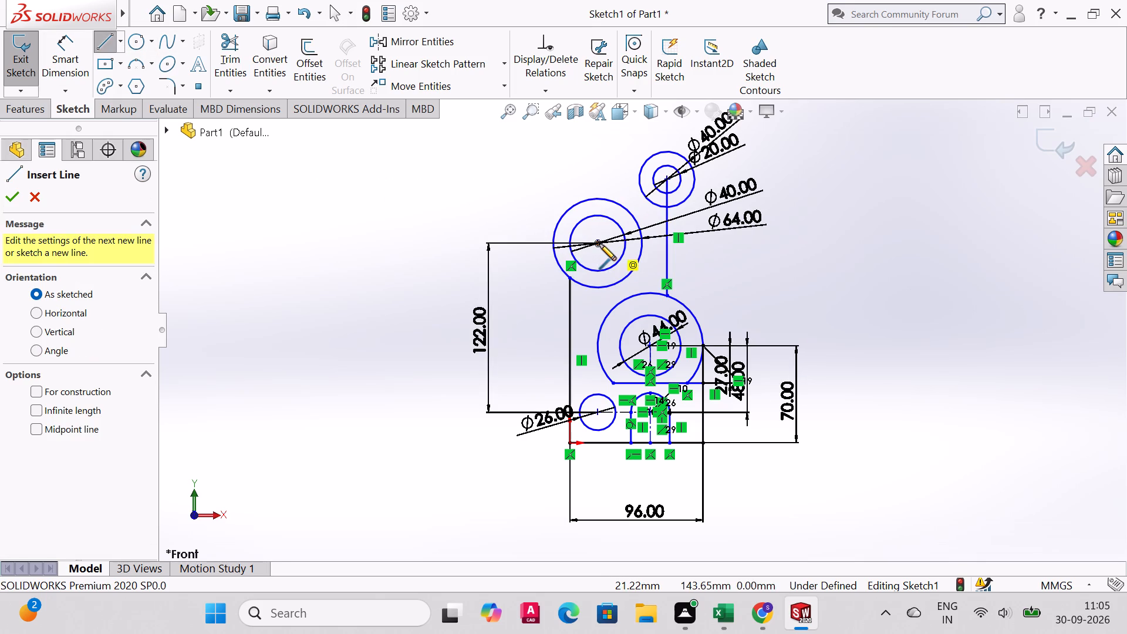
{"action": "left_click", "coordinate": [598, 242]}
{"action": "left_click", "coordinate": [598, 198]}
{"action": "right_click", "coordinate": [598, 198]}
{"action": "left_click", "coordinate": [622, 205]}
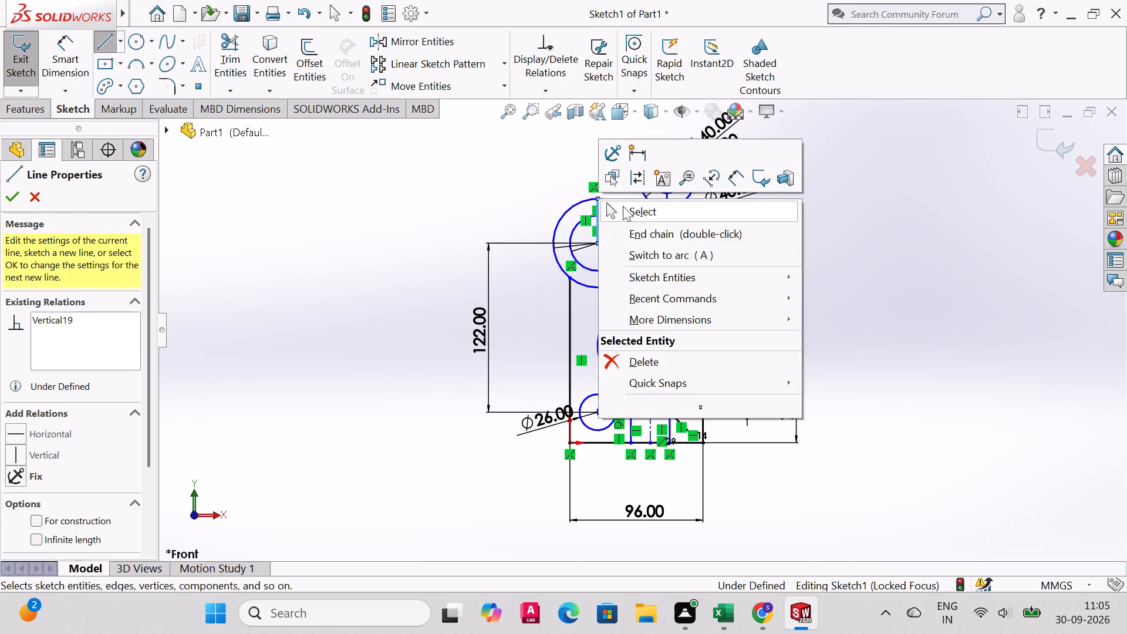
Sketch a concave 3-point arc of about 44.5 mm radius from the 64 mm circle's top to the uppermost pair's 40 mm circle.
{"action": "left_click", "coordinate": [139, 65]}
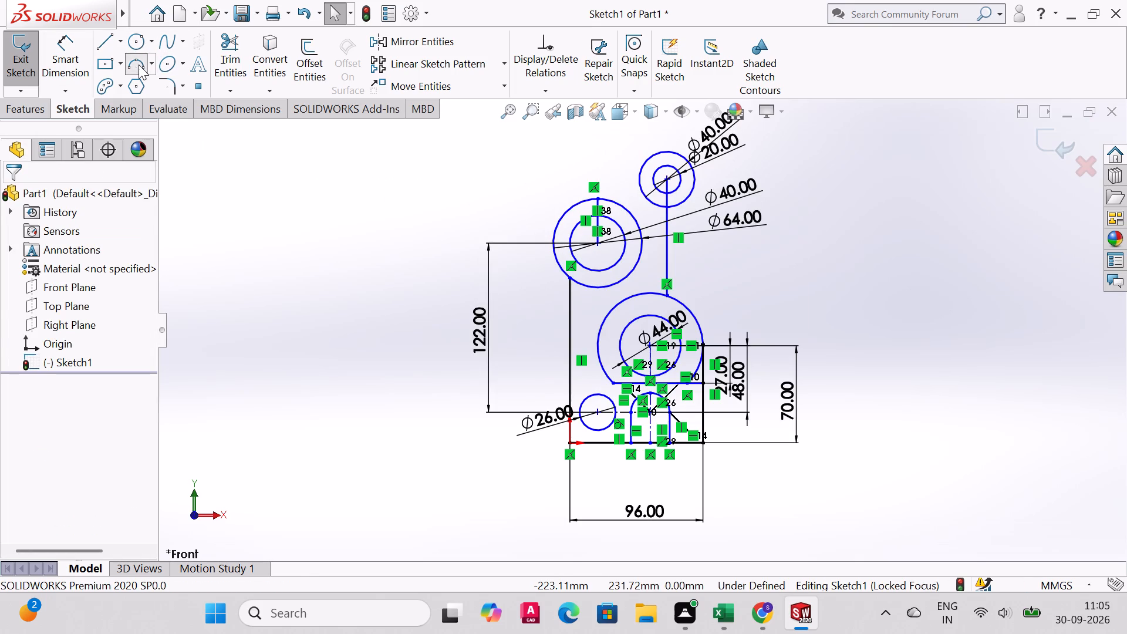
{"action": "left_click", "coordinate": [598, 198]}
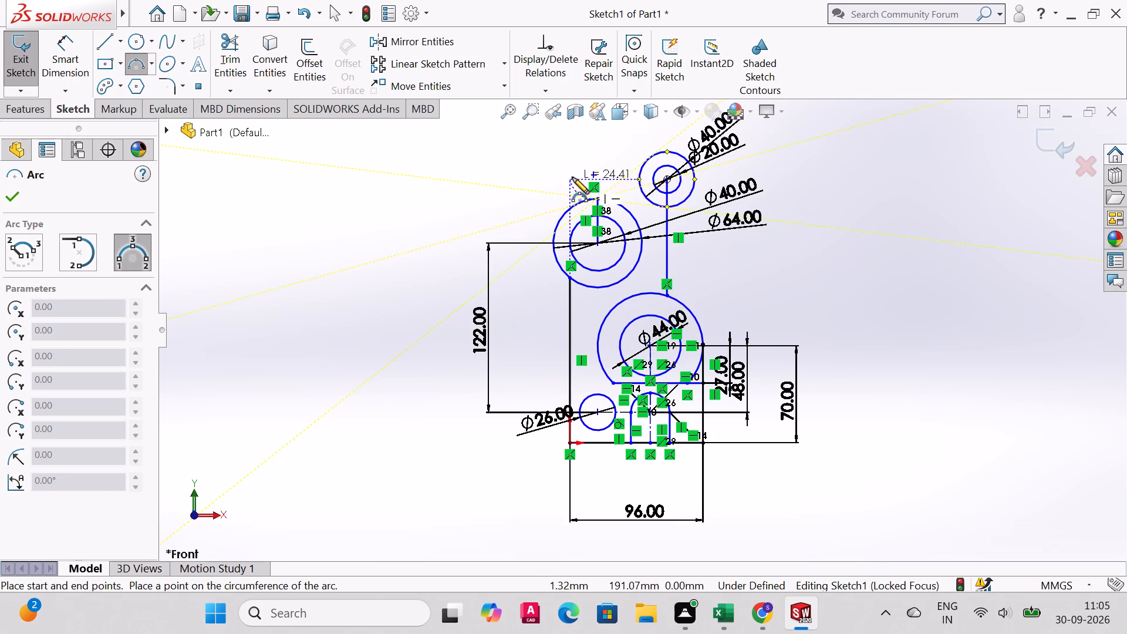
{"action": "left_click", "coordinate": [647, 161]}
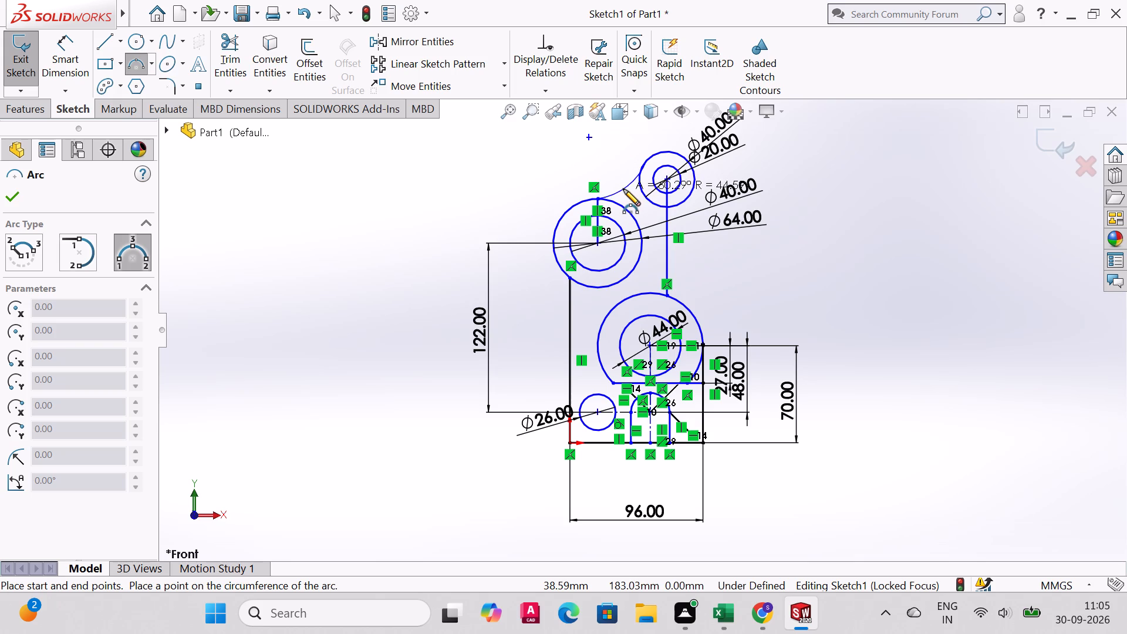
{"action": "left_click", "coordinate": [623, 189]}
{"action": "right_click", "coordinate": [623, 188]}
{"action": "left_click", "coordinate": [650, 203]}
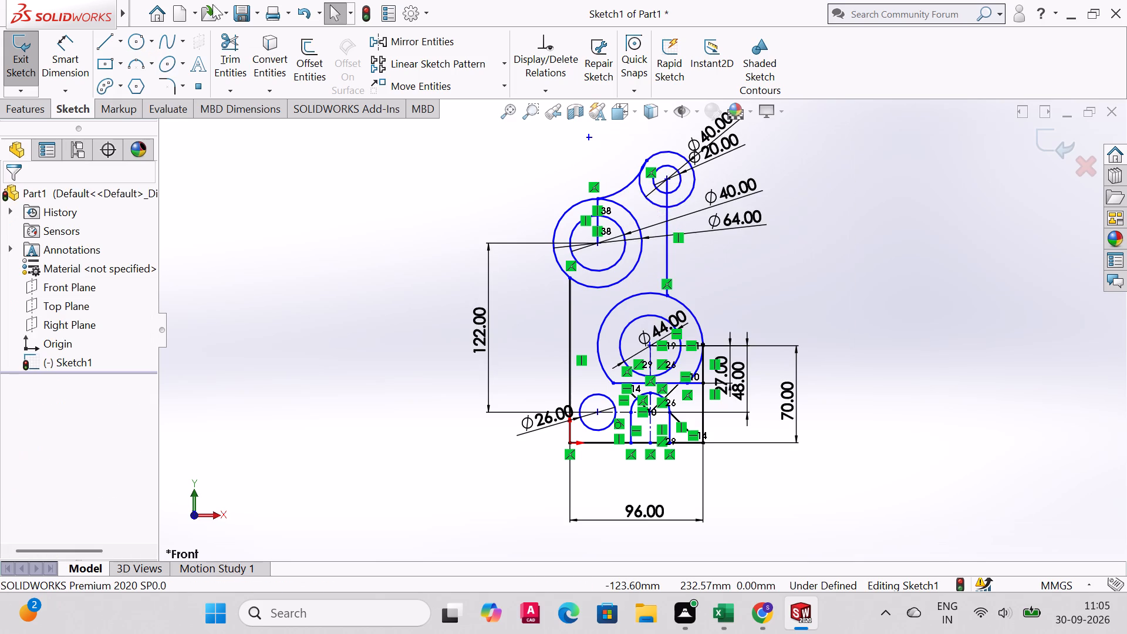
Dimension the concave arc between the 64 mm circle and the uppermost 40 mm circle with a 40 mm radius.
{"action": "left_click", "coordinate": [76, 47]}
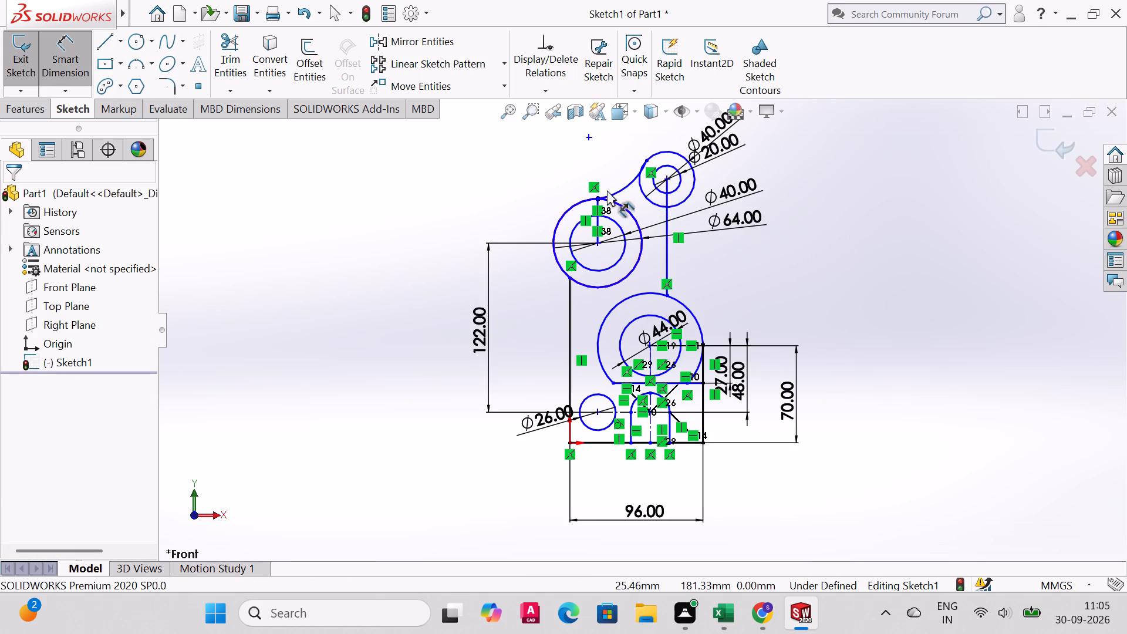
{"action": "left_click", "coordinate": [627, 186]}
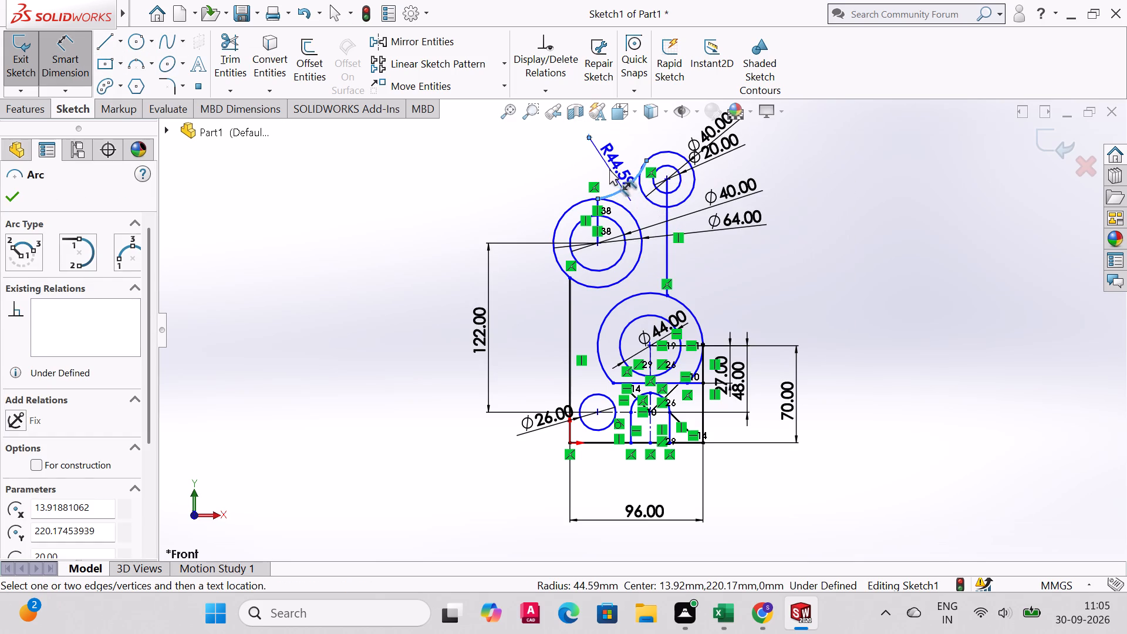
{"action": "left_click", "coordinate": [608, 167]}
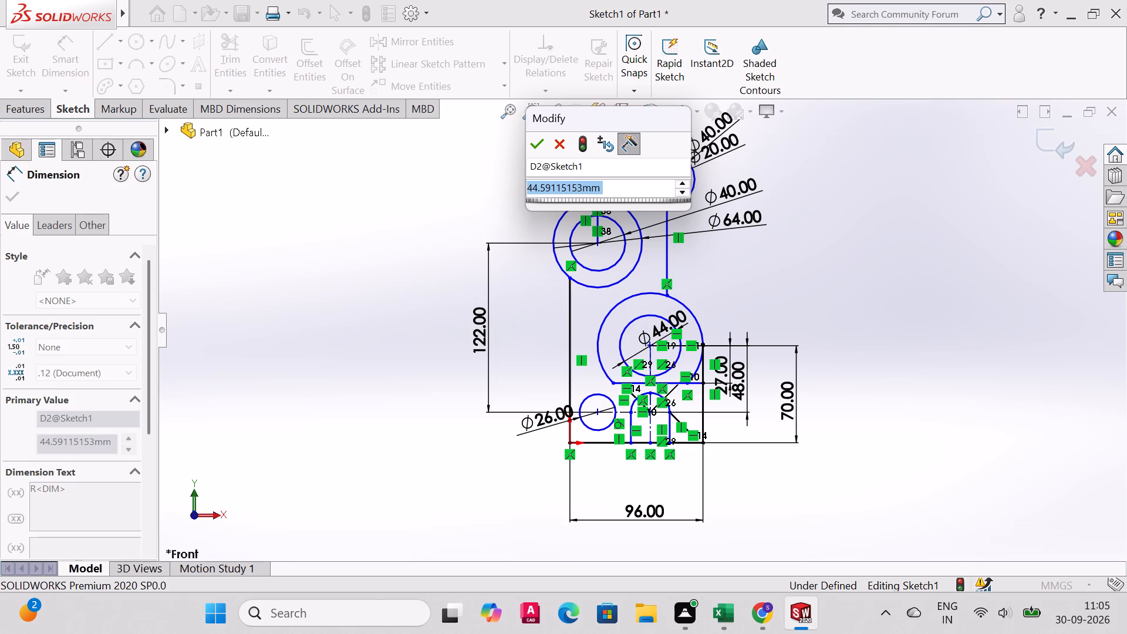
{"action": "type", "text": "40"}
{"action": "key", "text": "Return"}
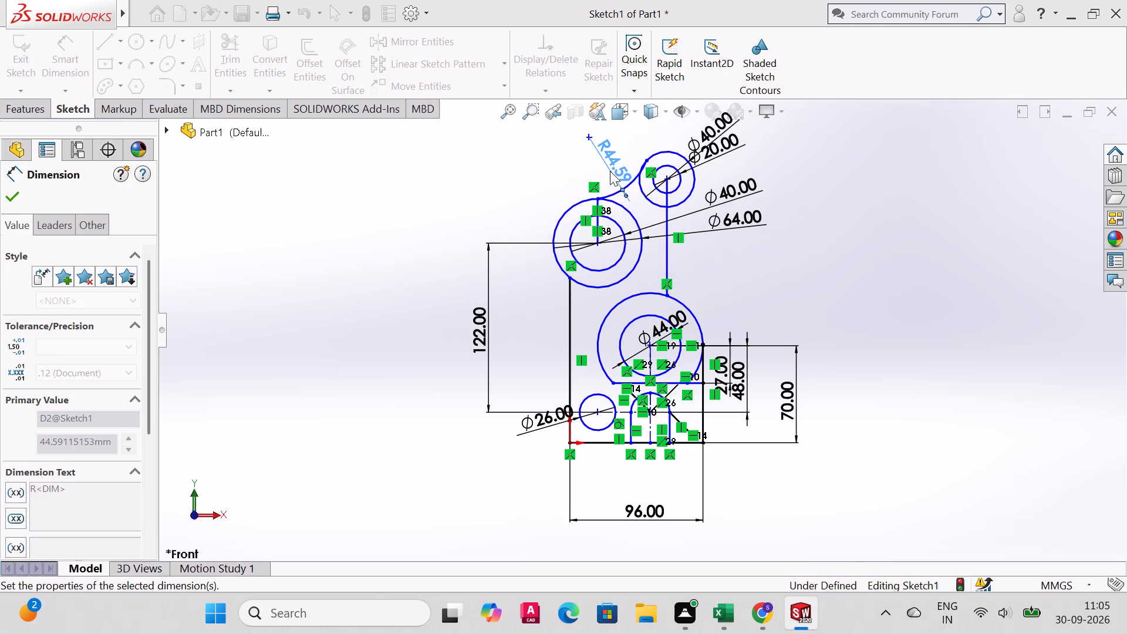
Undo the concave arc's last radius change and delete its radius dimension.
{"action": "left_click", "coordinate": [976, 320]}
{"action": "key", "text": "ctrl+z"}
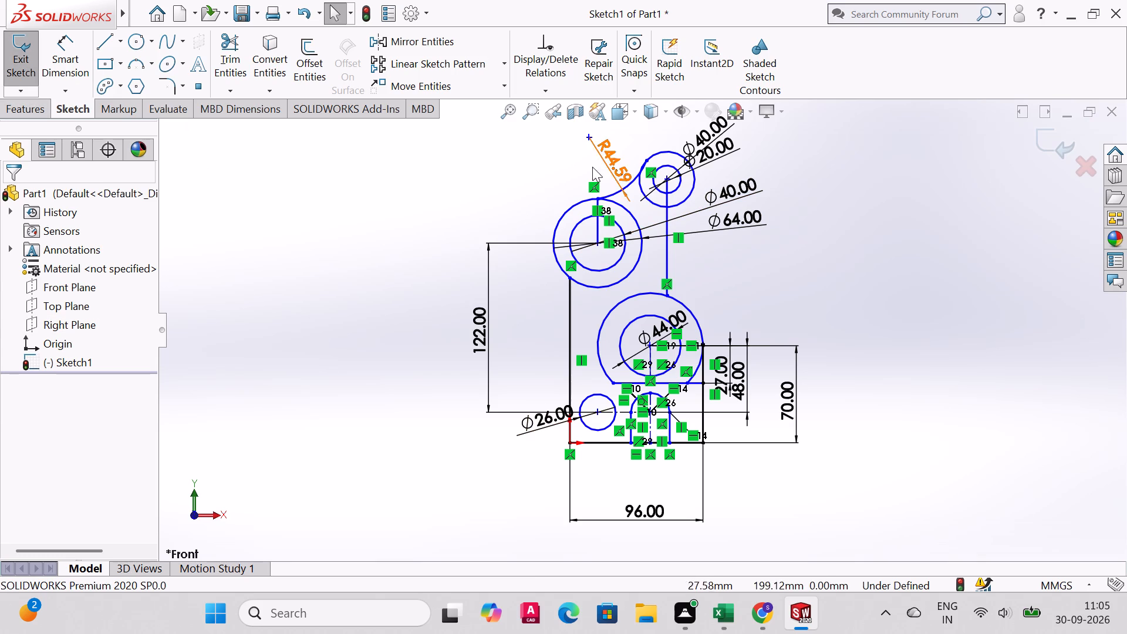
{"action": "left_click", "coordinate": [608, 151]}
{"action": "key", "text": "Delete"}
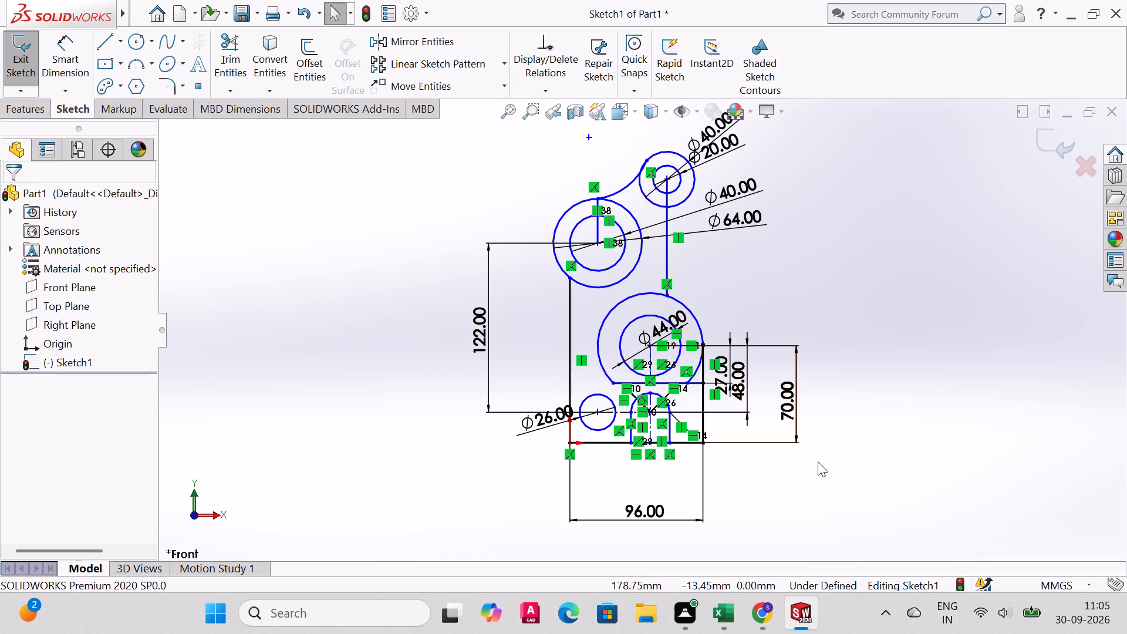
Trim the vertical line's segment between the 20 mm and 40 mm circles of the uppermost pair.
{"action": "left_click", "coordinate": [238, 49]}
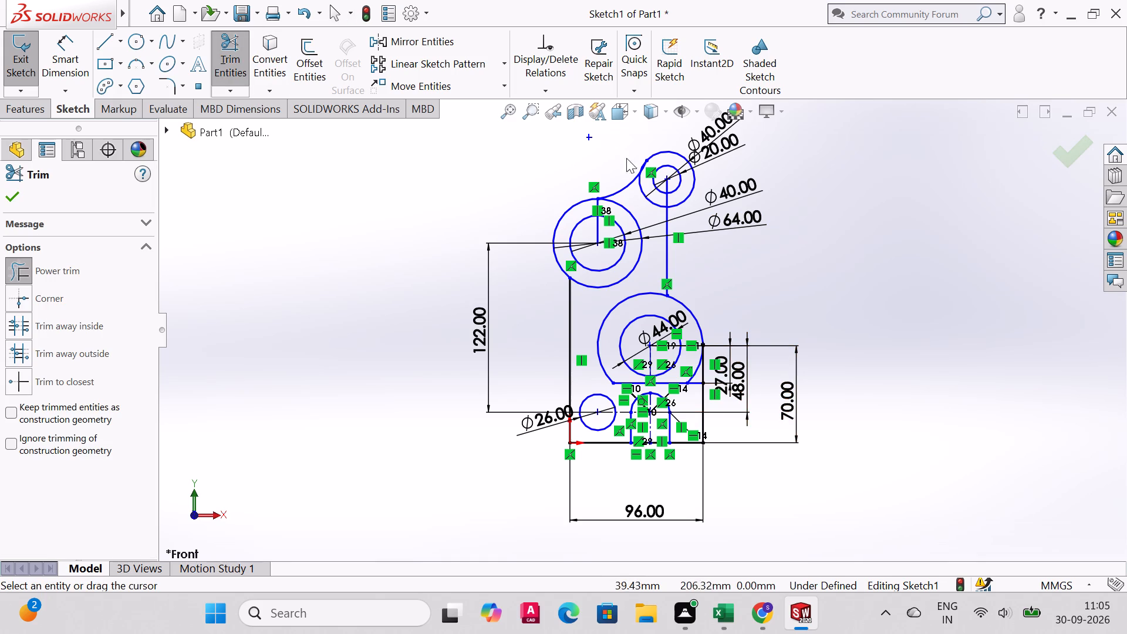
{"action": "scroll", "coordinate": [645, 176], "scroll_direction": "up", "scroll_amount": 2}
{"action": "scroll", "coordinate": [679, 182], "scroll_direction": "down", "scroll_amount": 3}
{"action": "left_click_drag", "start_coordinate": [662, 170], "coordinate": [669, 176]}
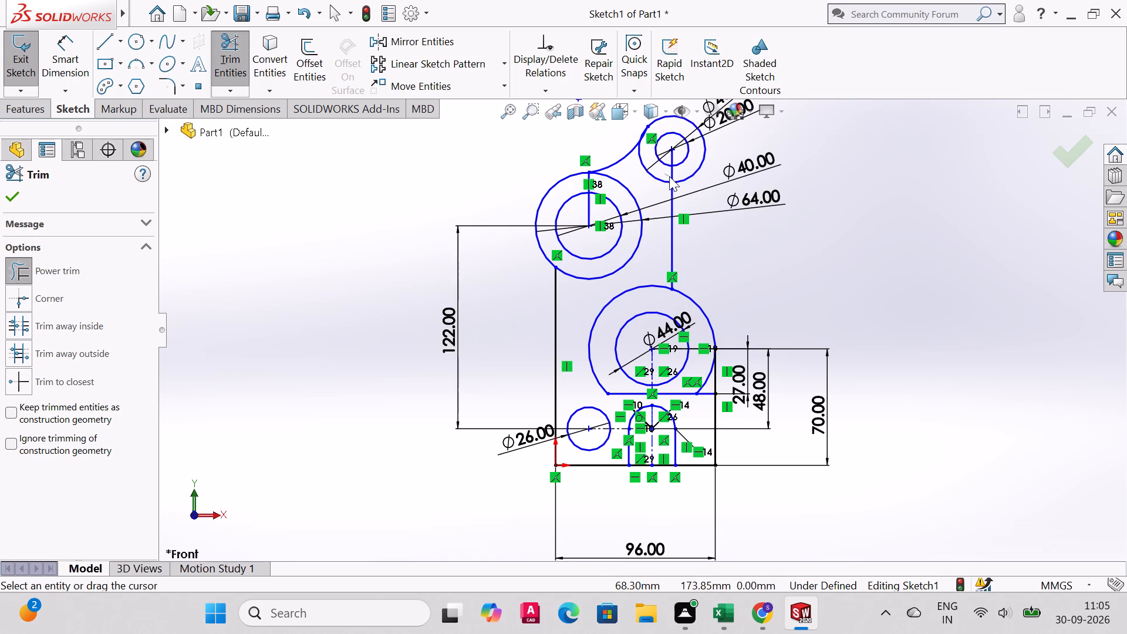
{"action": "left_click_drag", "start_coordinate": [669, 176], "coordinate": [681, 170]}
{"action": "scroll", "coordinate": [673, 154], "scroll_direction": "up", "scroll_amount": 2}
{"action": "scroll", "coordinate": [673, 153], "scroll_direction": "down", "scroll_amount": 6}
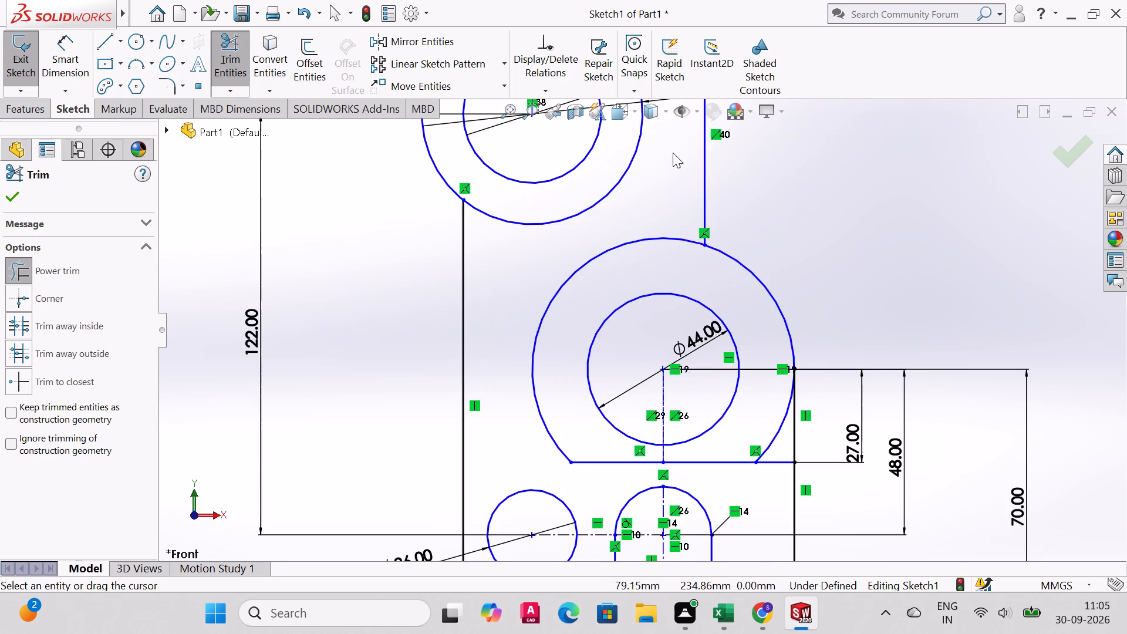
{"action": "scroll", "coordinate": [681, 186], "scroll_direction": "up", "scroll_amount": 4}
Trim the remaining vertical line segment inside the uppermost 20 mm circle.
{"action": "left_click", "coordinate": [536, 115]}
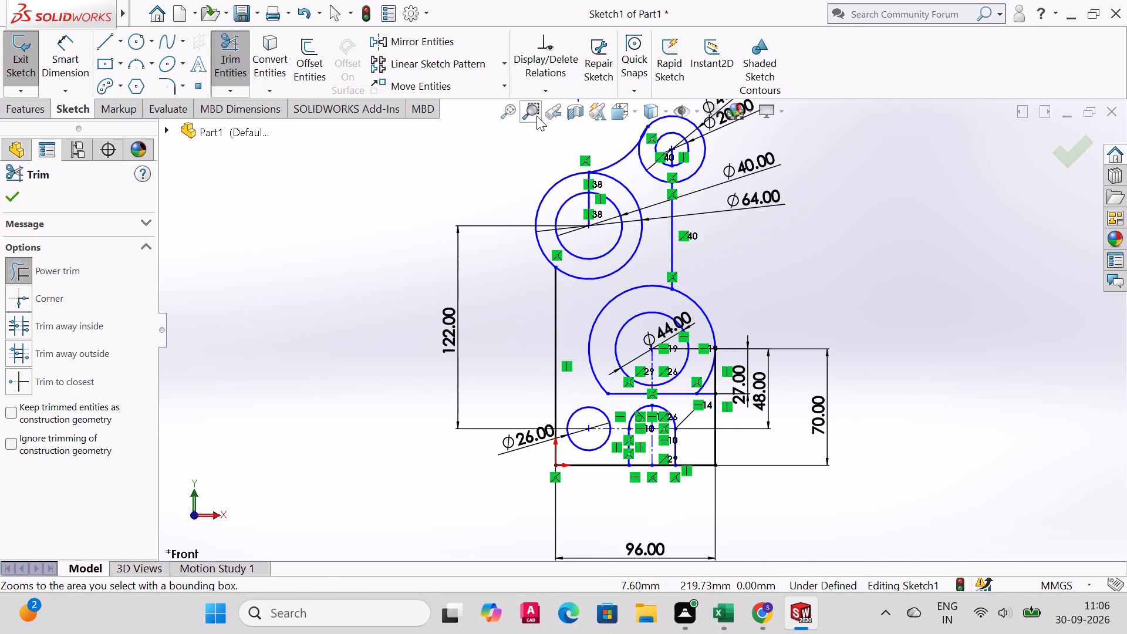
{"action": "left_click_drag", "start_coordinate": [617, 136], "coordinate": [727, 187]}
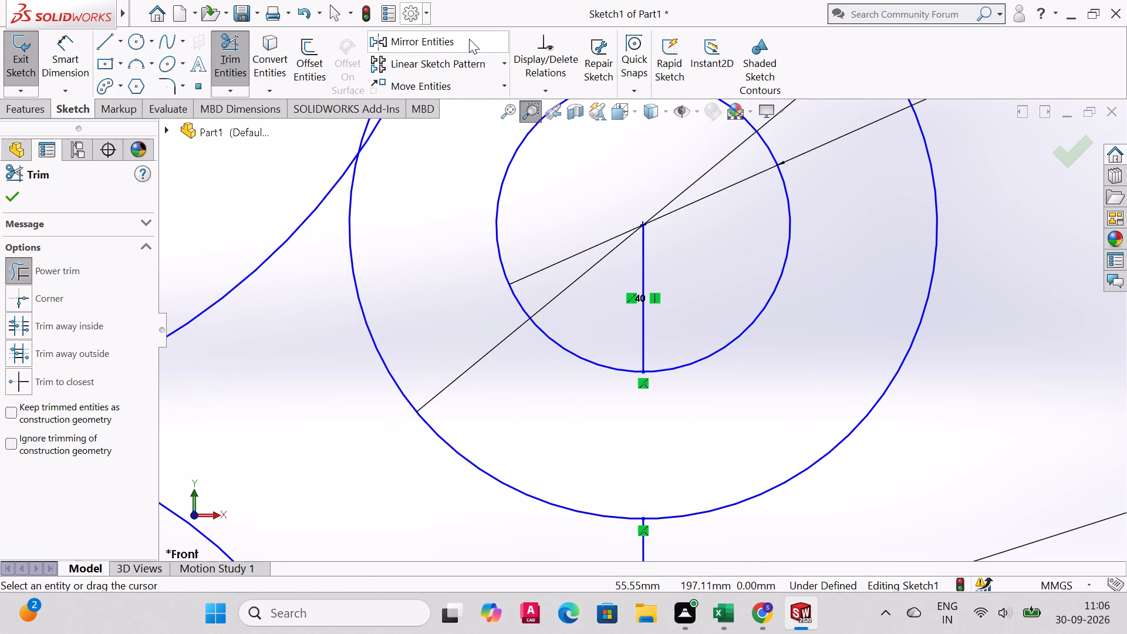
{"action": "left_click", "coordinate": [16, 271]}
{"action": "left_click_drag", "start_coordinate": [690, 274], "coordinate": [591, 302]}
{"action": "scroll", "coordinate": [659, 272], "scroll_direction": "up", "scroll_amount": 6}
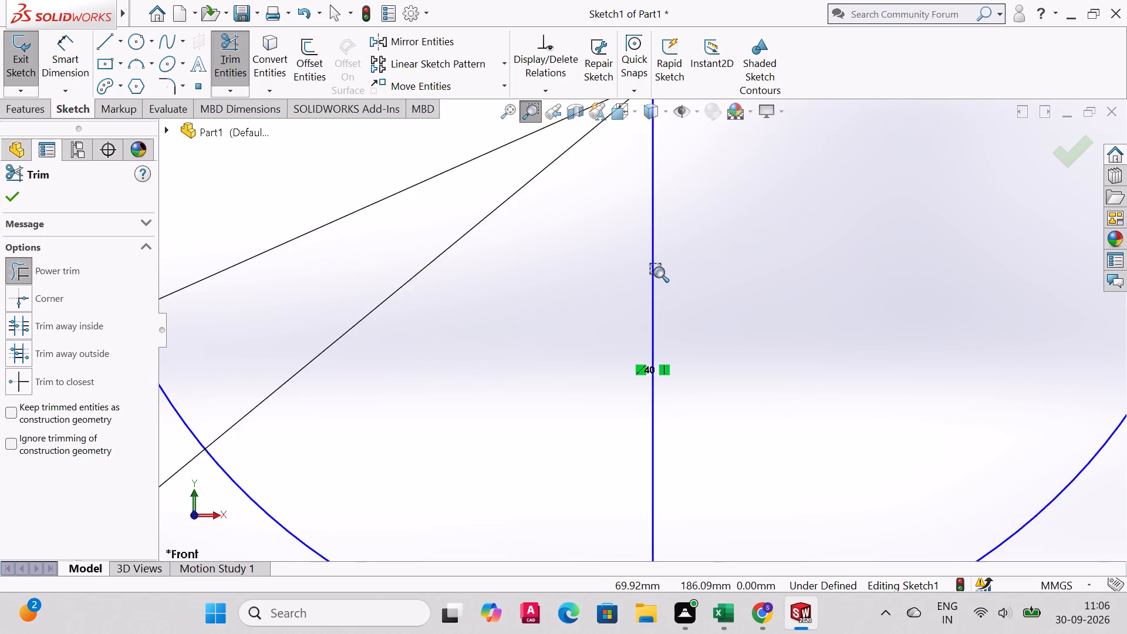
{"action": "scroll", "coordinate": [659, 272], "scroll_direction": "up", "scroll_amount": 3}
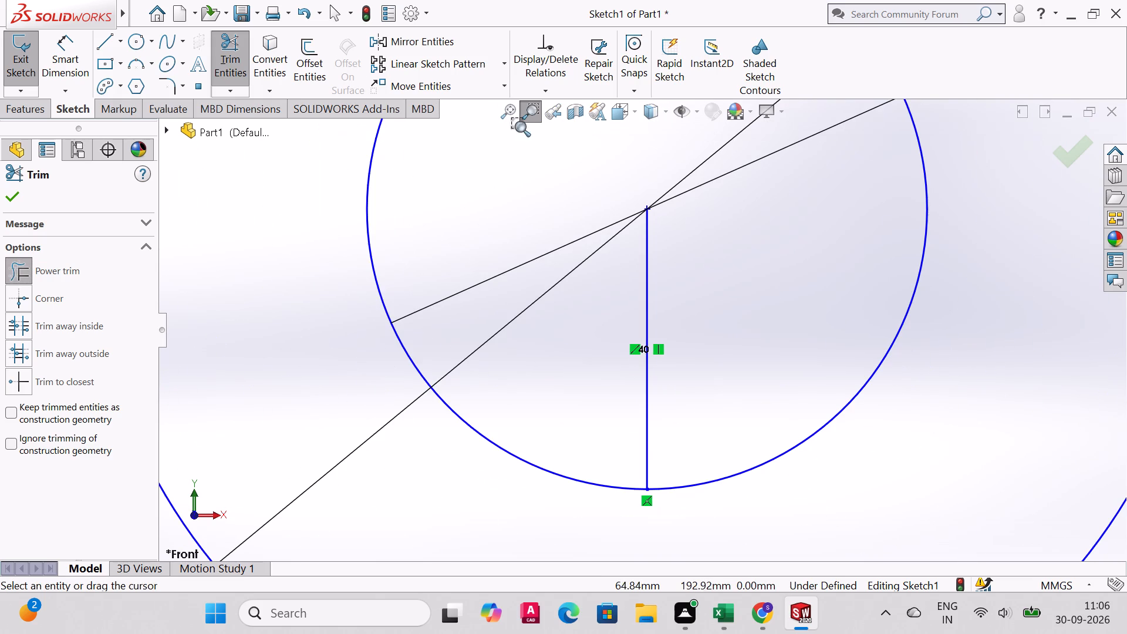
{"action": "left_click", "coordinate": [534, 119]}
{"action": "left_click", "coordinate": [220, 52]}
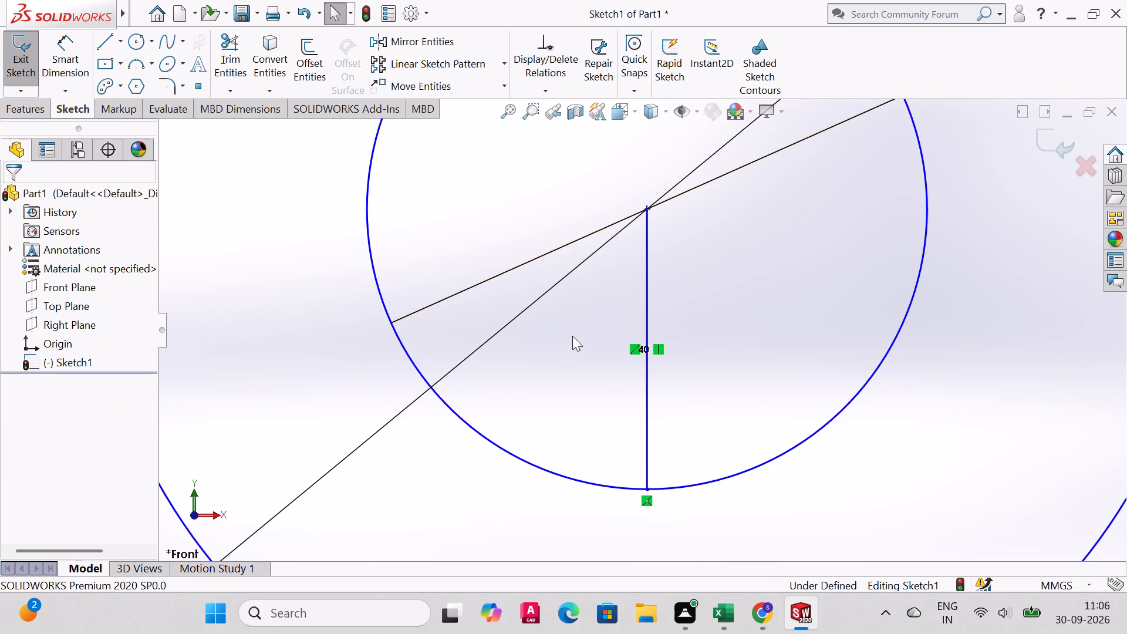
{"action": "left_click_drag", "start_coordinate": [593, 337], "coordinate": [682, 287]}
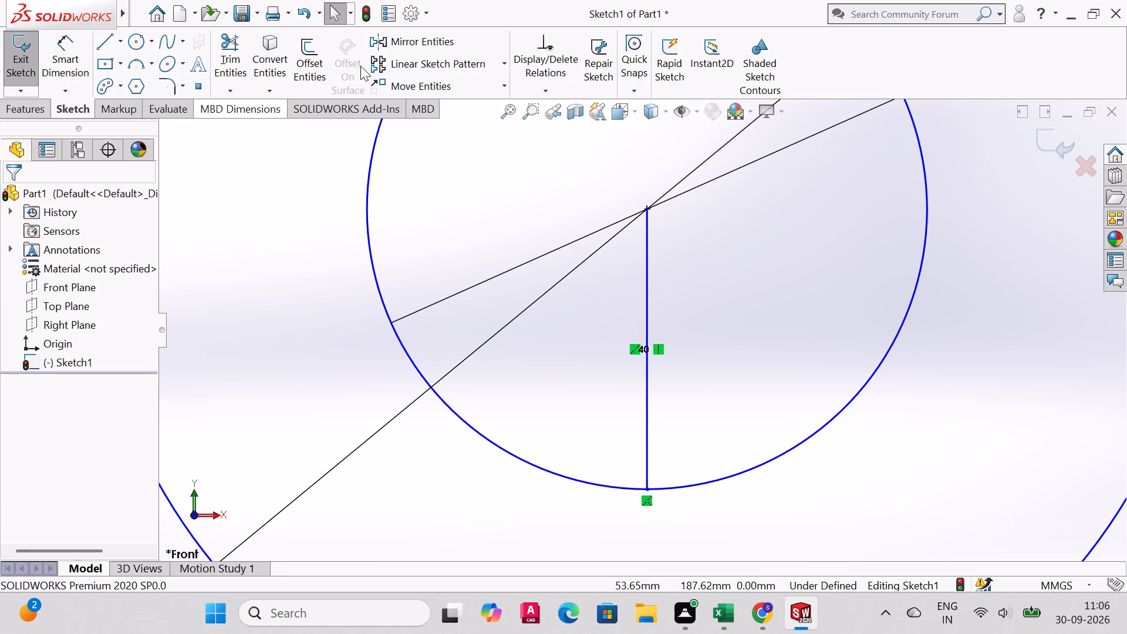
{"action": "left_click", "coordinate": [225, 48]}
{"action": "left_click_drag", "start_coordinate": [589, 320], "coordinate": [693, 278]}
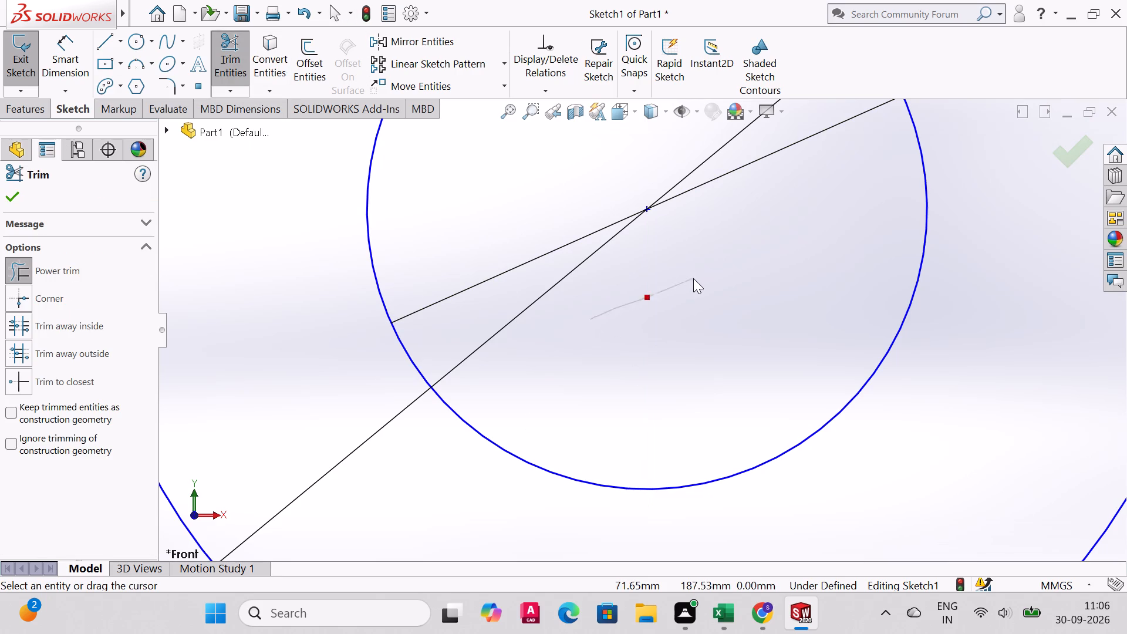
{"action": "left_click_drag", "start_coordinate": [693, 278], "coordinate": [695, 276]}
{"action": "scroll", "coordinate": [634, 318], "scroll_direction": "down", "scroll_amount": 4}
{"action": "scroll", "coordinate": [634, 318], "scroll_direction": "up", "scroll_amount": 10}
{"action": "scroll", "coordinate": [636, 358], "scroll_direction": "down", "scroll_amount": 3}
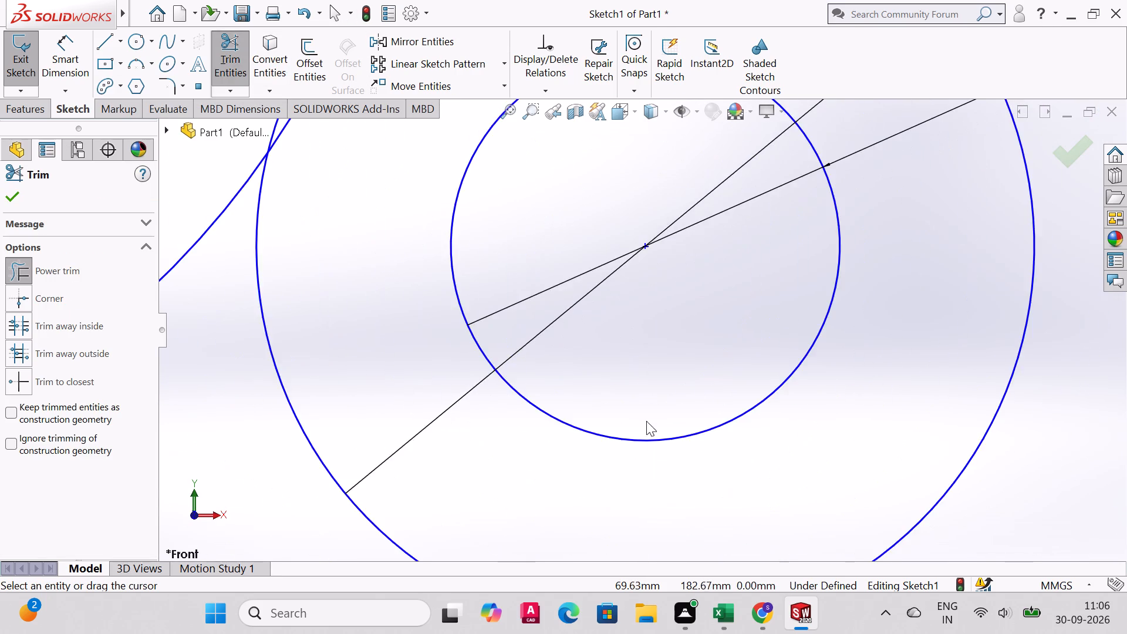
{"action": "scroll", "coordinate": [667, 345], "scroll_direction": "down", "scroll_amount": 5}
{"action": "scroll", "coordinate": [667, 342], "scroll_direction": "up", "scroll_amount": 15}
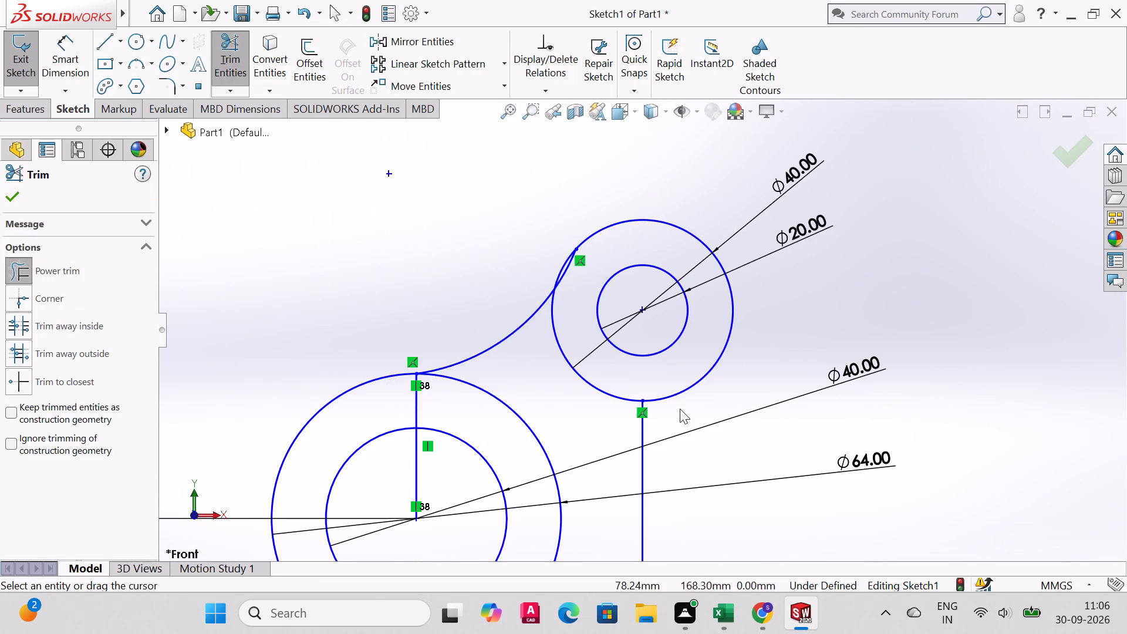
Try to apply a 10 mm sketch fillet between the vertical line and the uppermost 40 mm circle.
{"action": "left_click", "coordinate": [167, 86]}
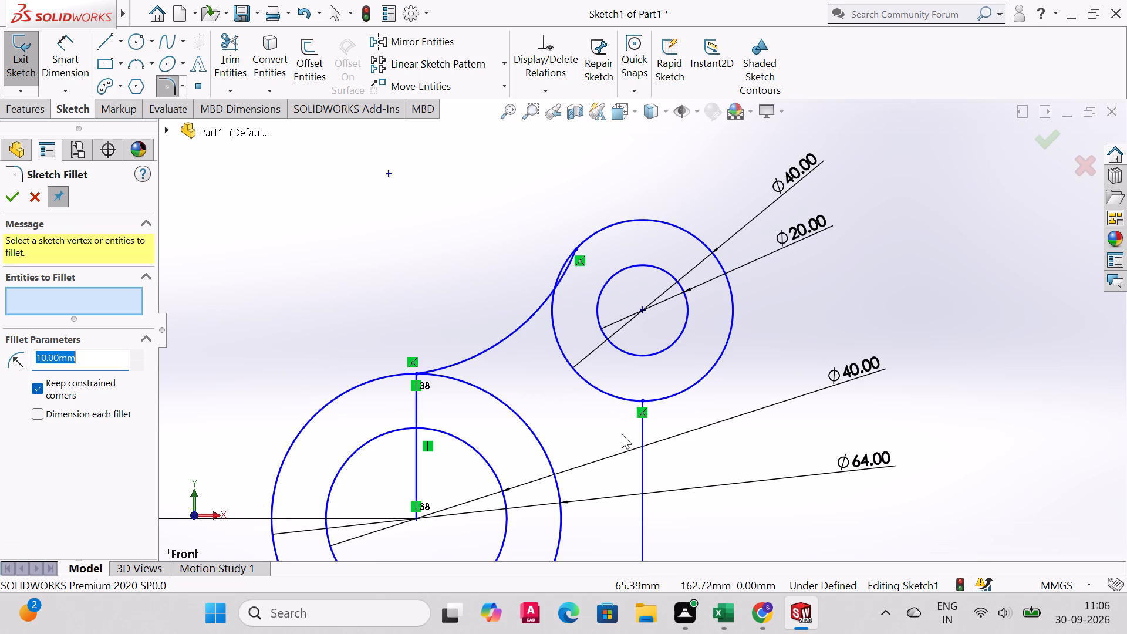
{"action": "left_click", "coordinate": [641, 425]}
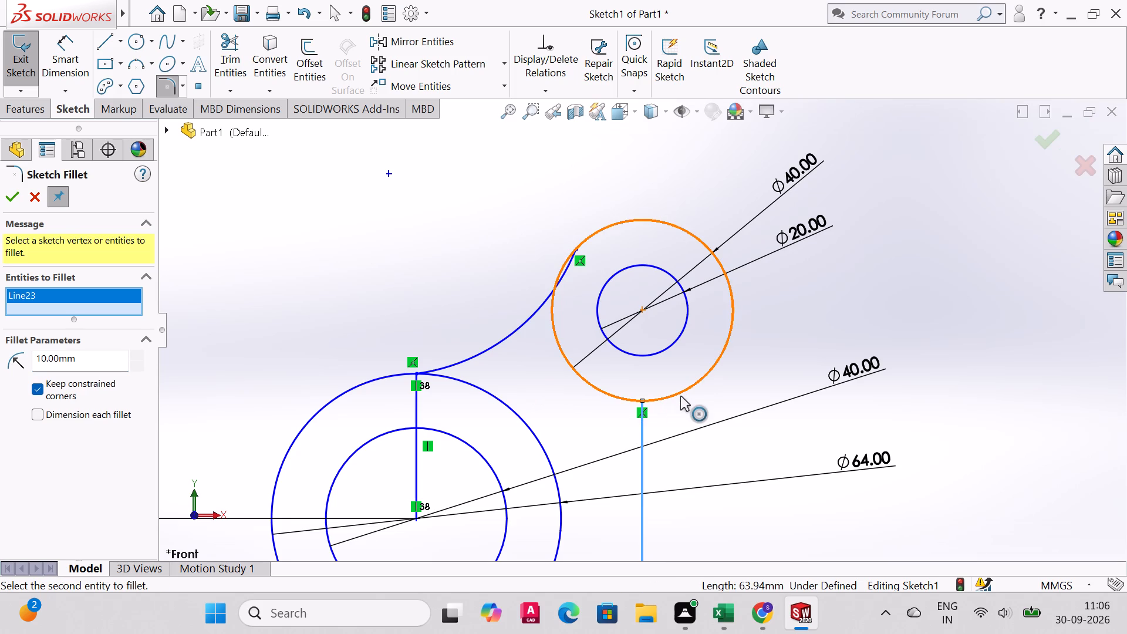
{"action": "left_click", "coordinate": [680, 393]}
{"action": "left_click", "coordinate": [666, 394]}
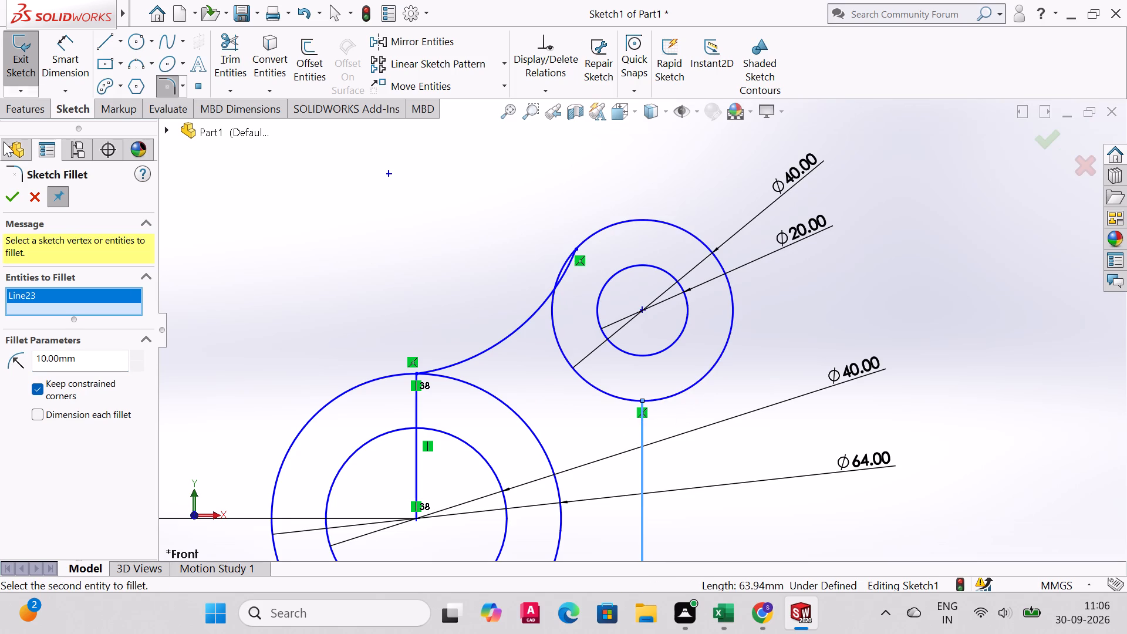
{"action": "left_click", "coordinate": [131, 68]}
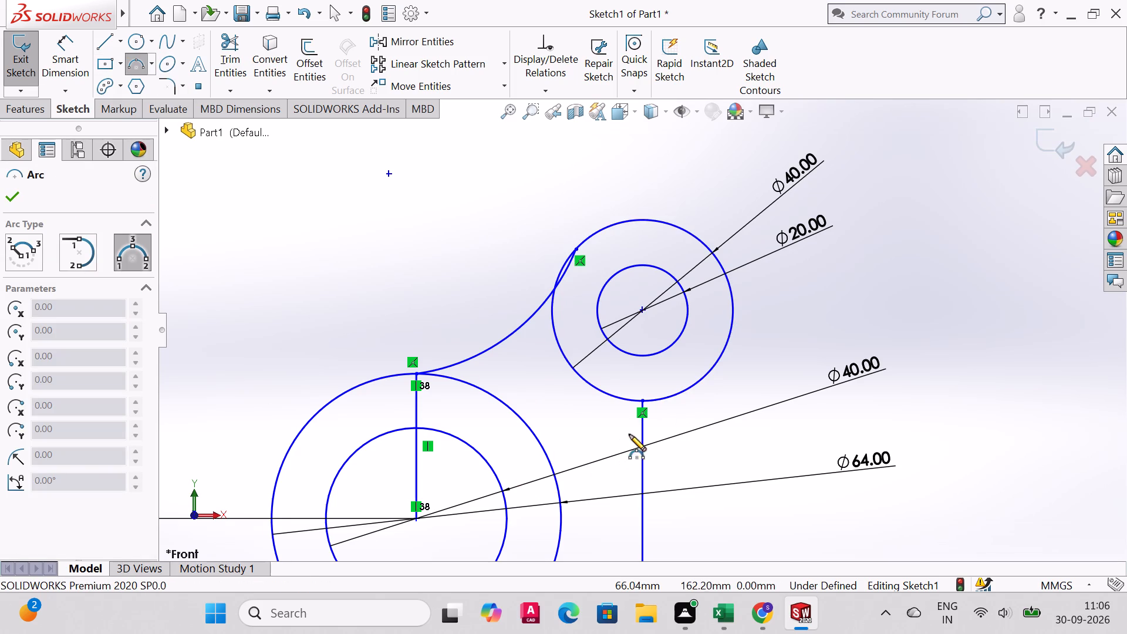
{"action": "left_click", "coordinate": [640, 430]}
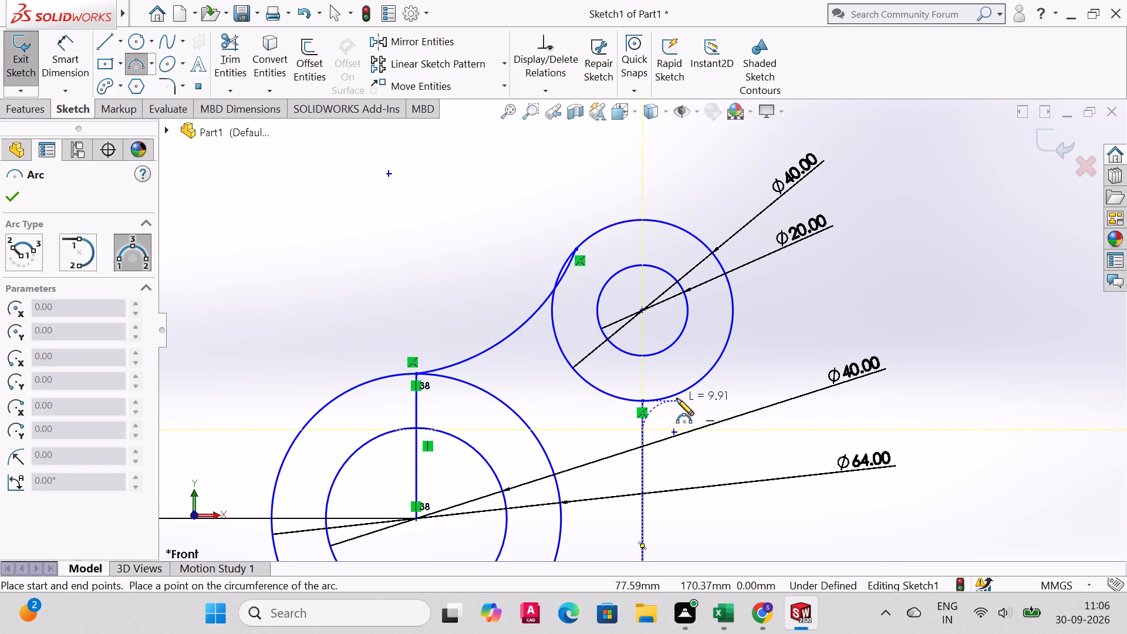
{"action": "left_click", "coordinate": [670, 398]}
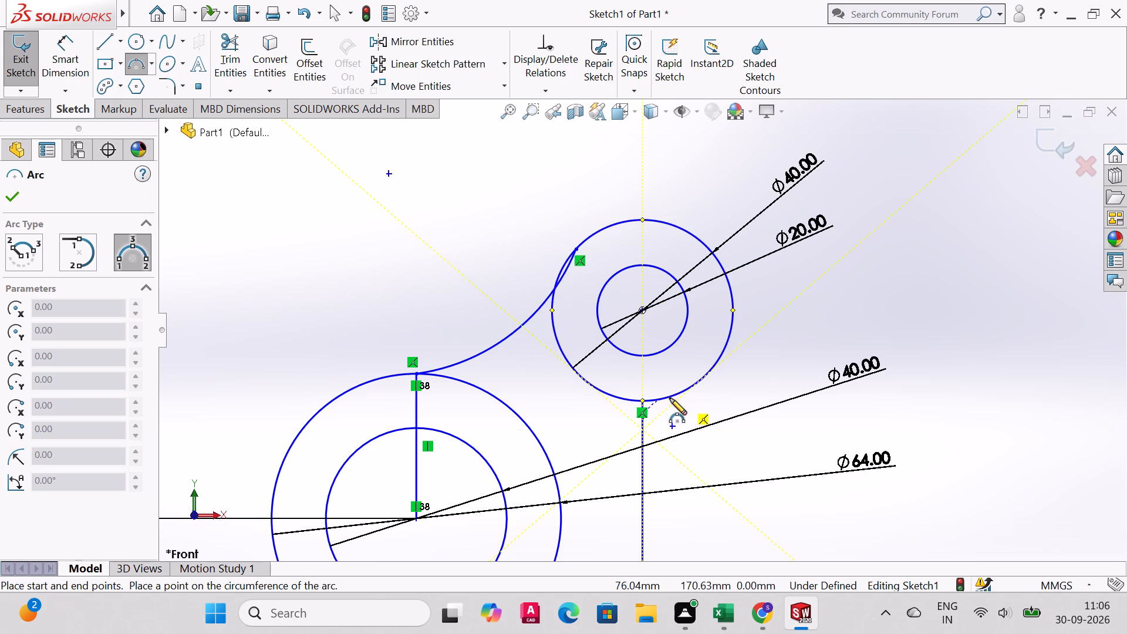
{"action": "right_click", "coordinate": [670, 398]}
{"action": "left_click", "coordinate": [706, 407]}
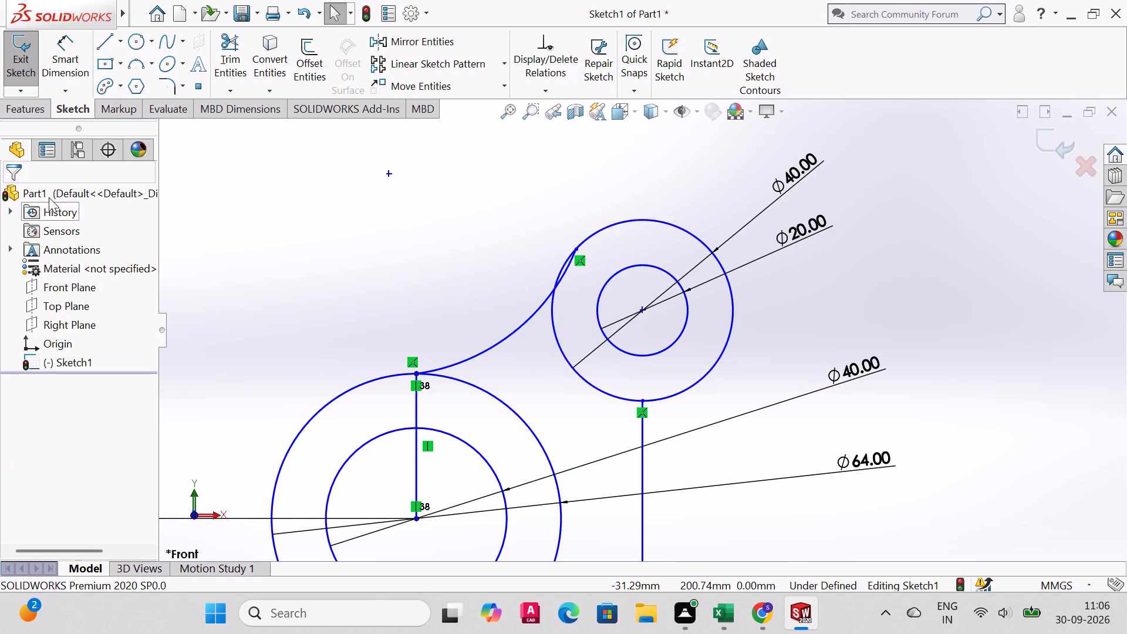
Sketch a 3-point arc of about 15.4 mm radius from the vertical line's upper part to the bottom of the uppermost 40 mm circle.
{"action": "left_click", "coordinate": [137, 71]}
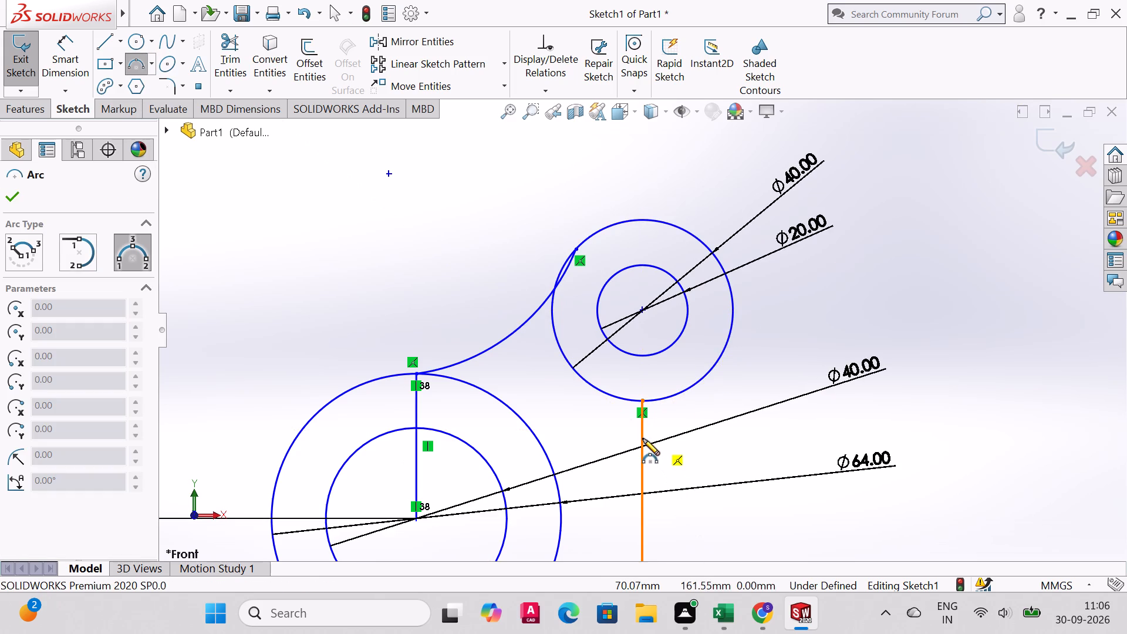
{"action": "left_click", "coordinate": [642, 438]}
{"action": "left_click", "coordinate": [680, 396]}
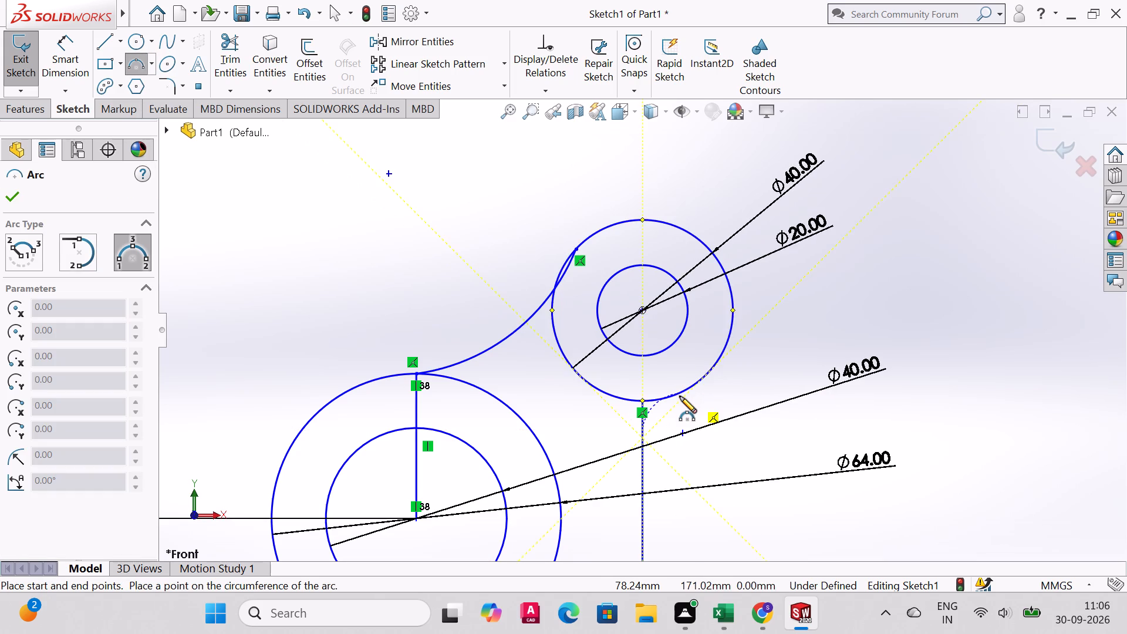
{"action": "left_click", "coordinate": [654, 413]}
{"action": "right_click", "coordinate": [671, 423]}
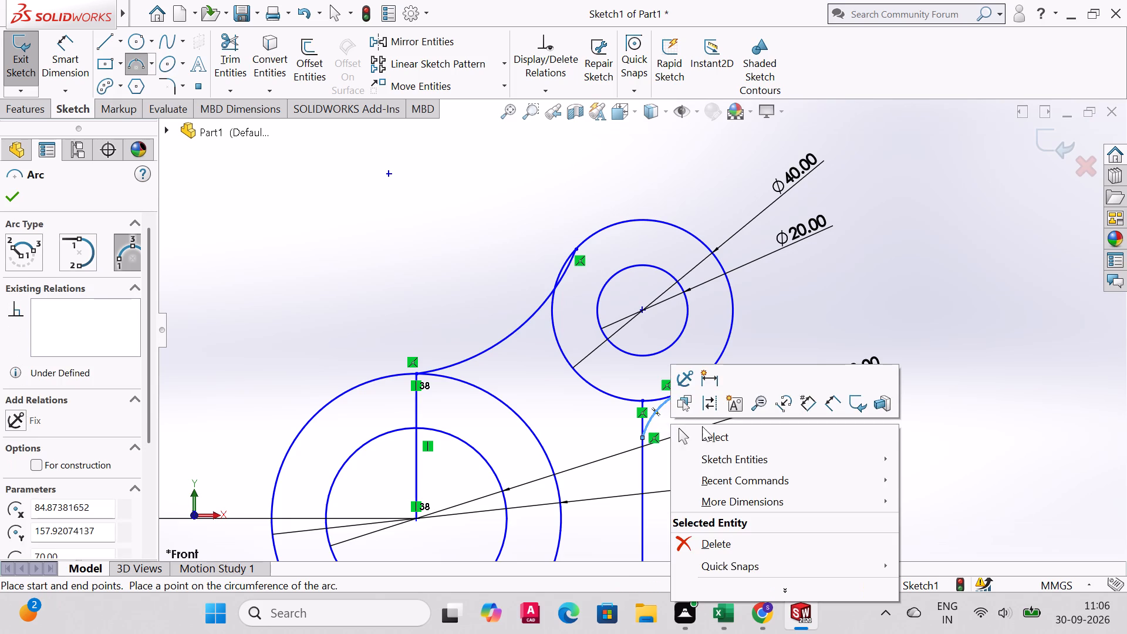
{"action": "left_click", "coordinate": [706, 435]}
Dimension the small arc below the uppermost 40 mm circle with a 15 mm radius.
{"action": "left_click", "coordinate": [79, 48]}
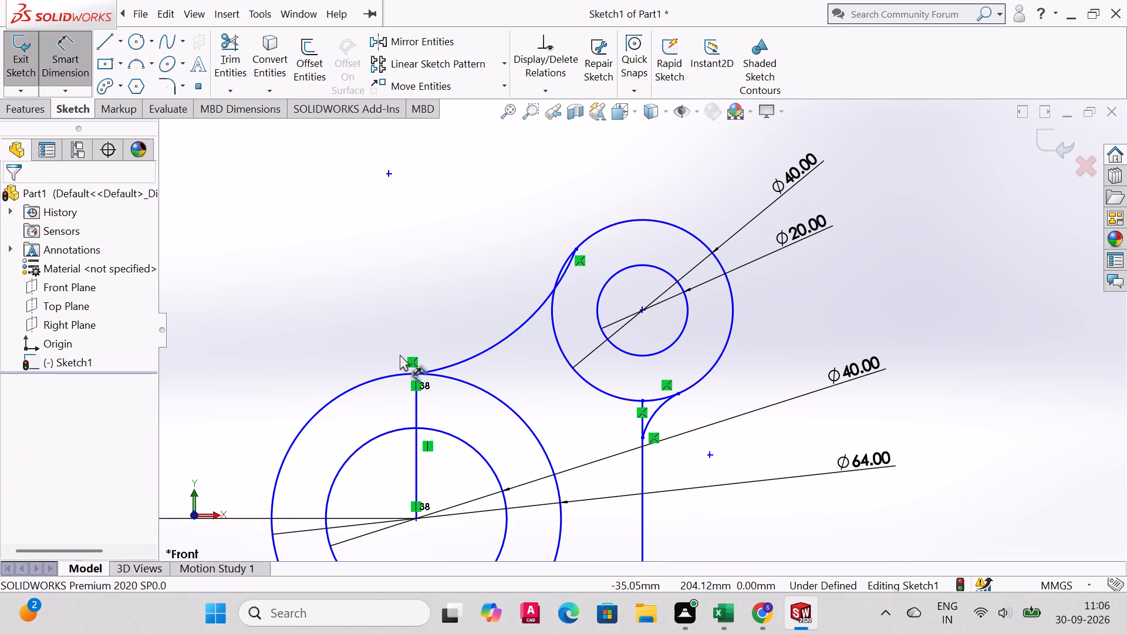
{"action": "left_click", "coordinate": [656, 410]}
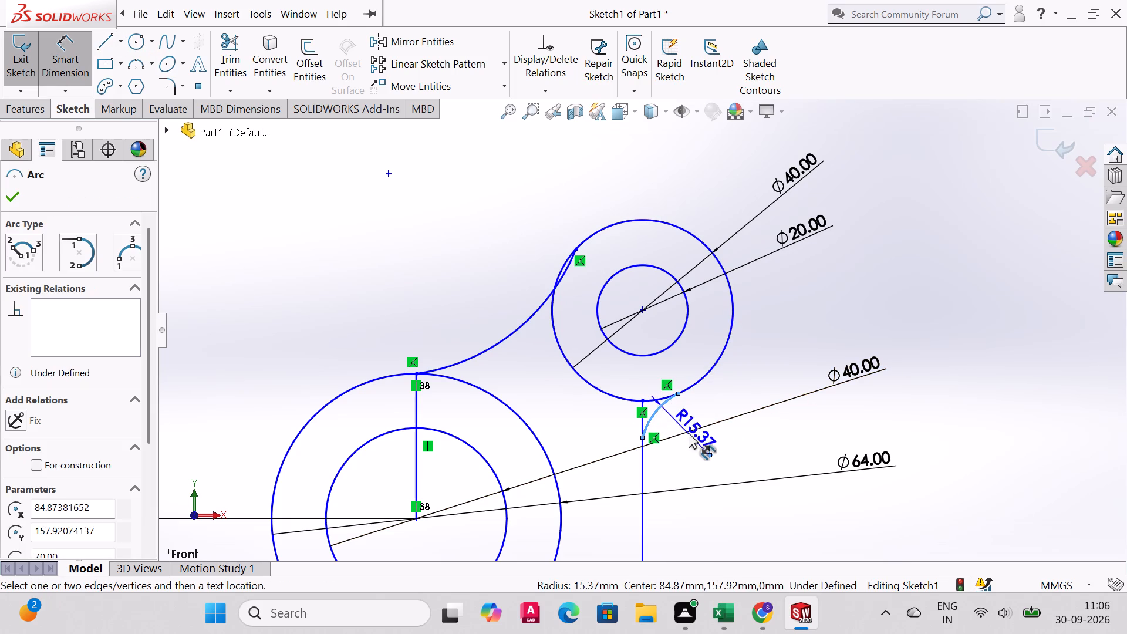
{"action": "left_click", "coordinate": [684, 431]}
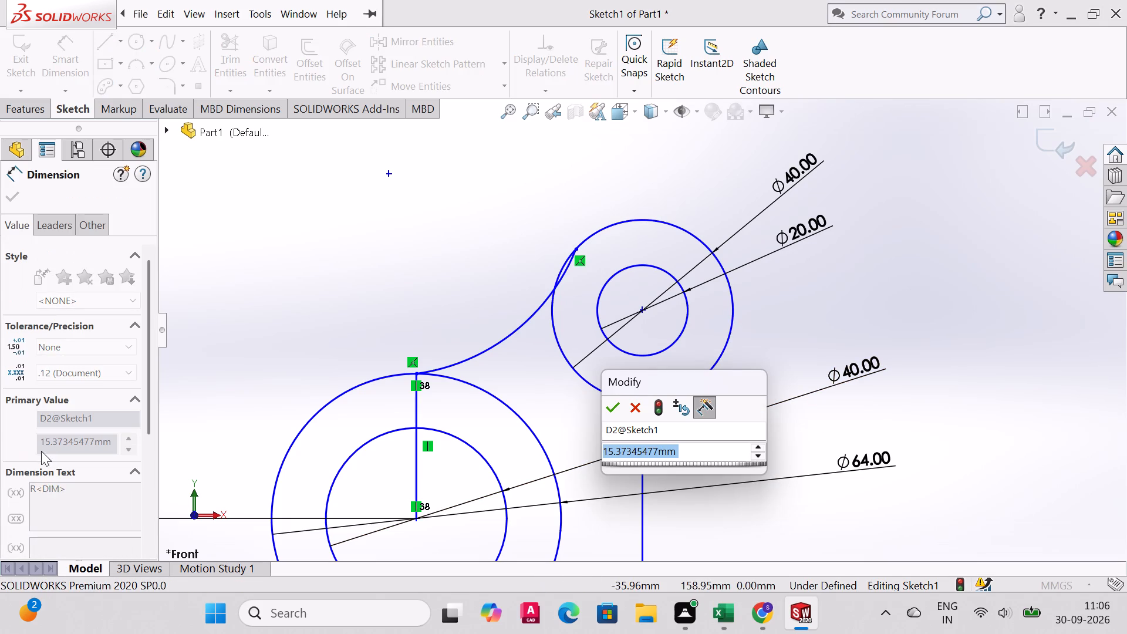
{"action": "type", "text": "15"}
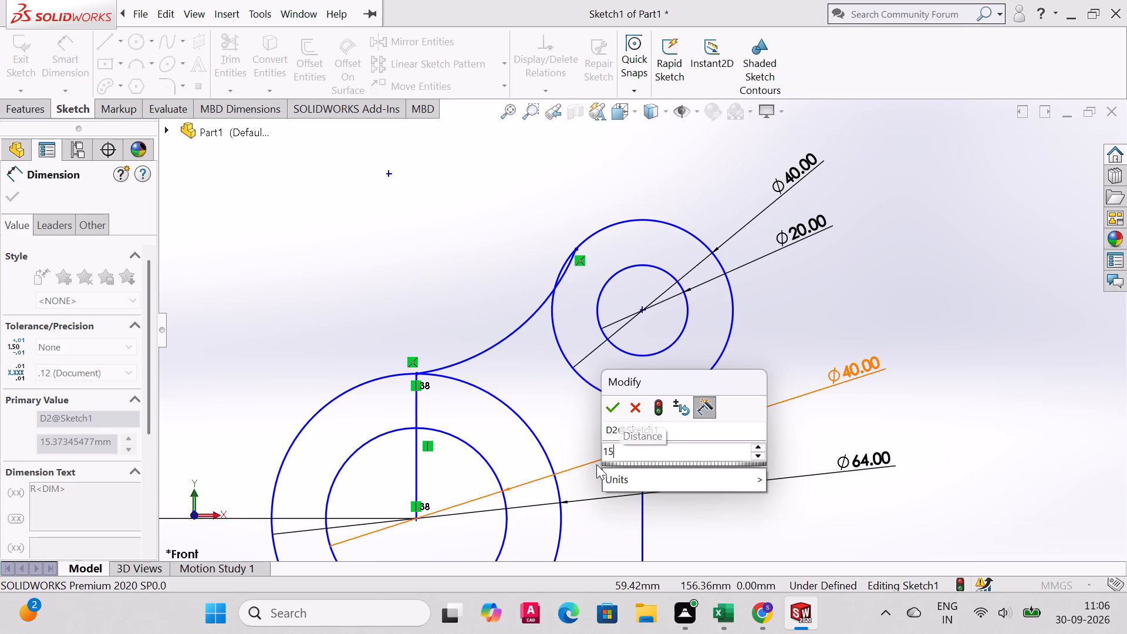
{"action": "key", "text": "Return"}
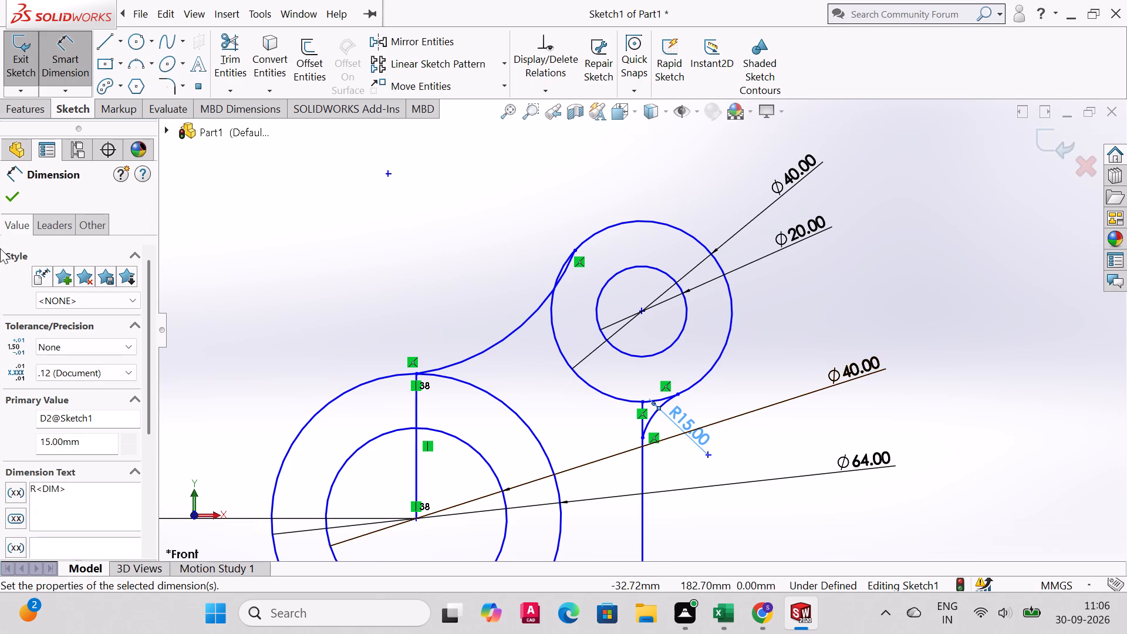
{"action": "left_click", "coordinate": [9, 201]}
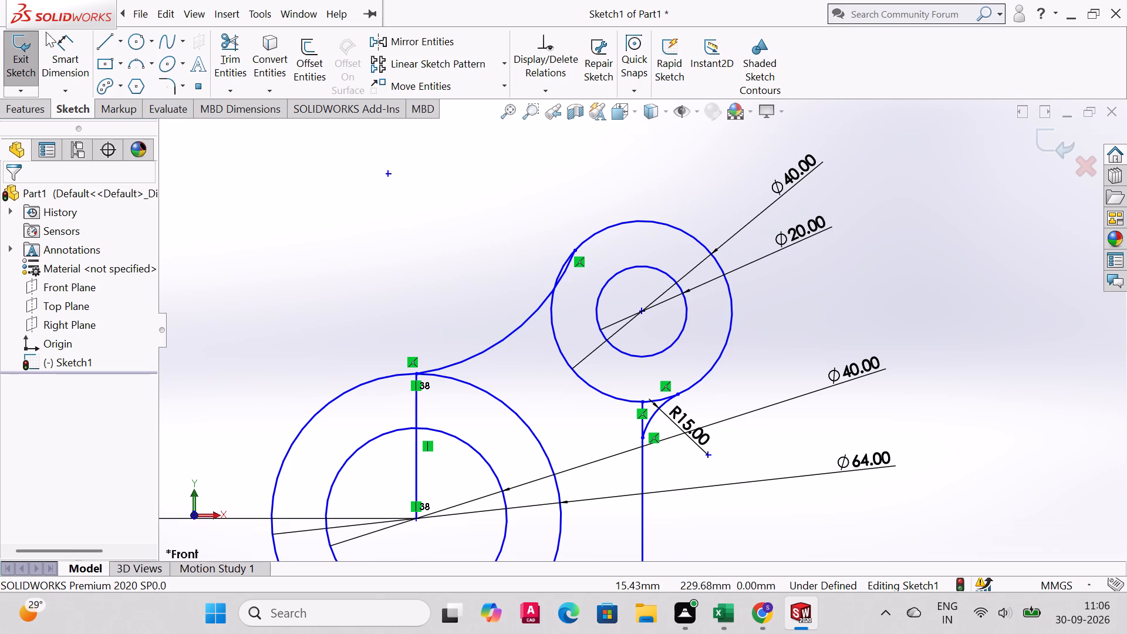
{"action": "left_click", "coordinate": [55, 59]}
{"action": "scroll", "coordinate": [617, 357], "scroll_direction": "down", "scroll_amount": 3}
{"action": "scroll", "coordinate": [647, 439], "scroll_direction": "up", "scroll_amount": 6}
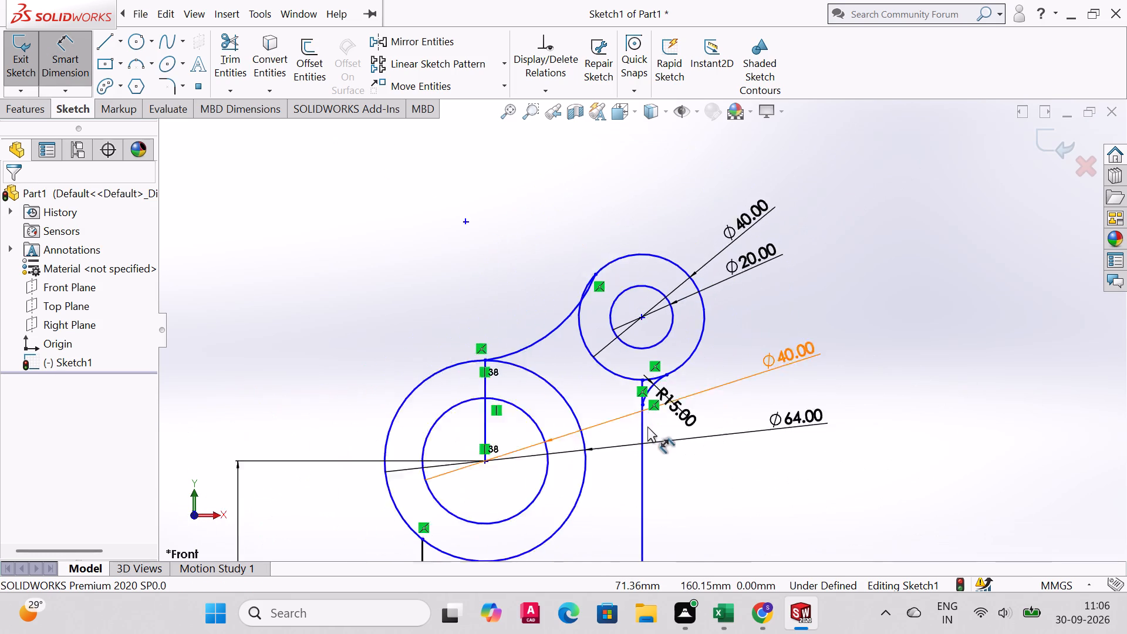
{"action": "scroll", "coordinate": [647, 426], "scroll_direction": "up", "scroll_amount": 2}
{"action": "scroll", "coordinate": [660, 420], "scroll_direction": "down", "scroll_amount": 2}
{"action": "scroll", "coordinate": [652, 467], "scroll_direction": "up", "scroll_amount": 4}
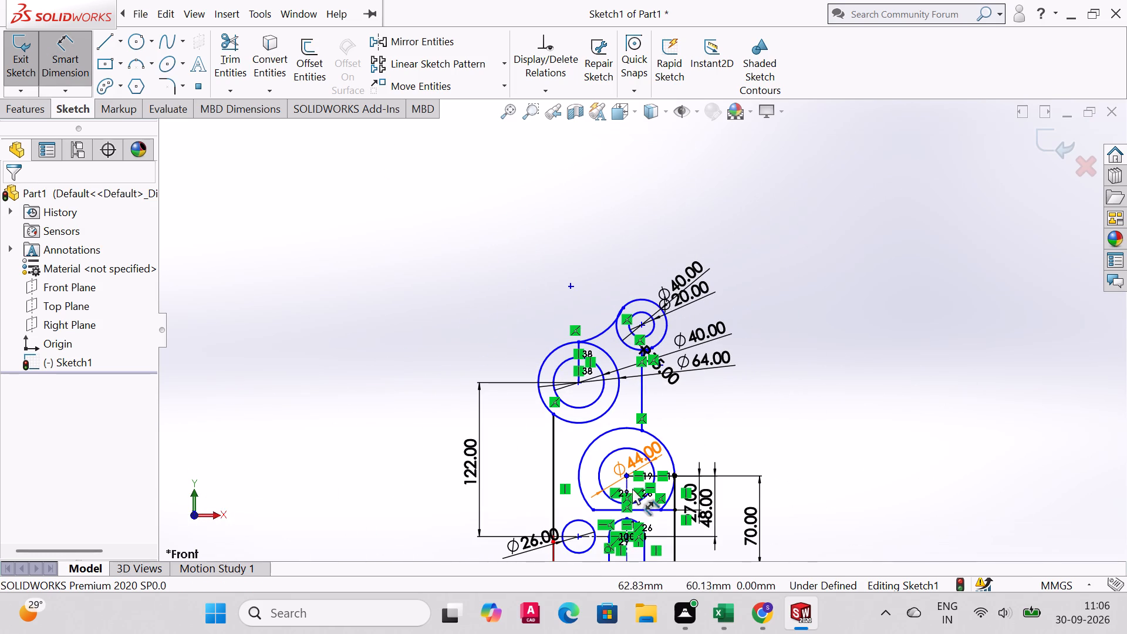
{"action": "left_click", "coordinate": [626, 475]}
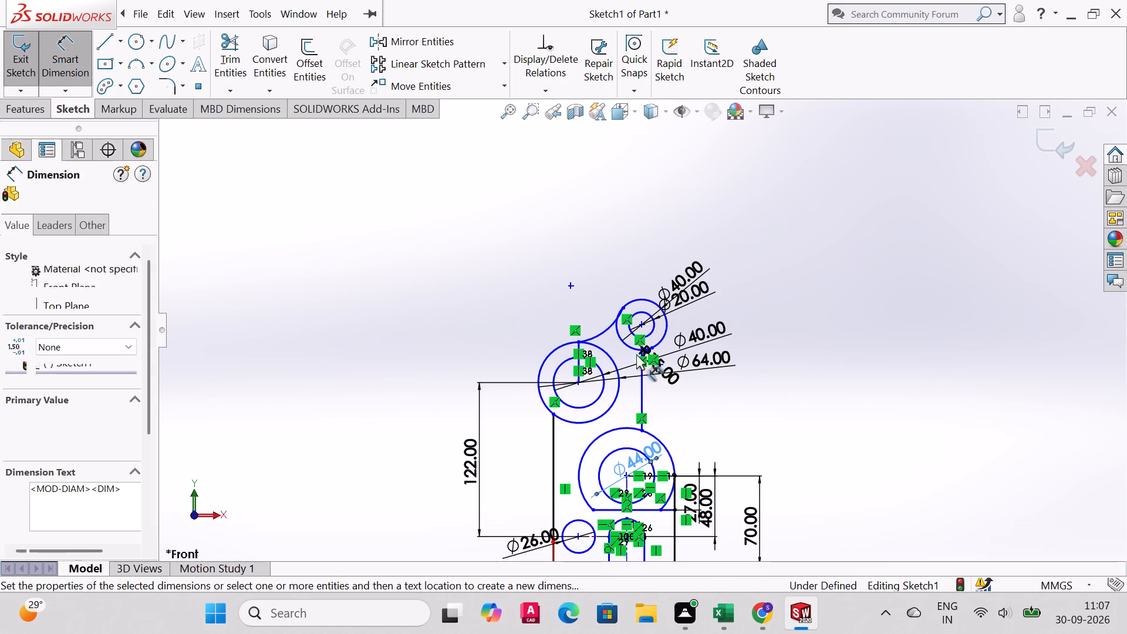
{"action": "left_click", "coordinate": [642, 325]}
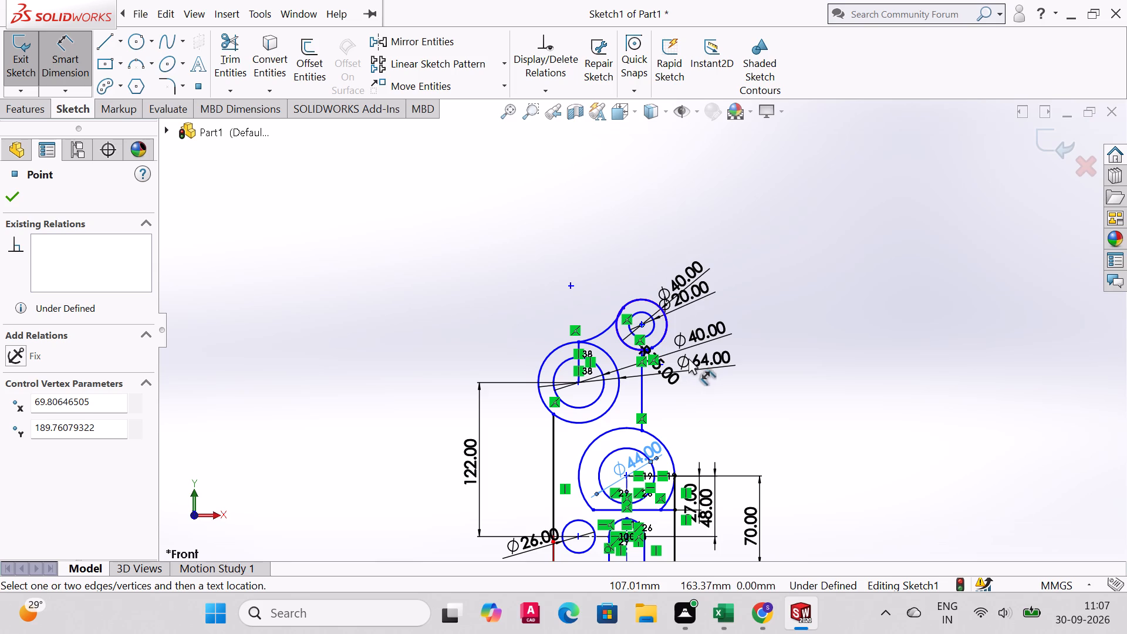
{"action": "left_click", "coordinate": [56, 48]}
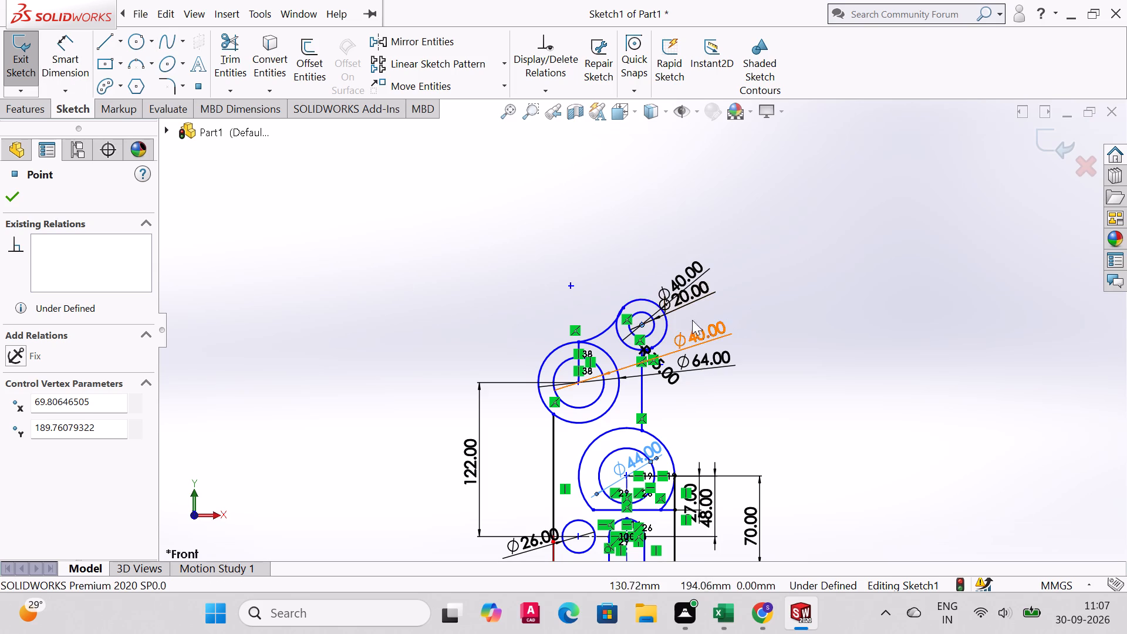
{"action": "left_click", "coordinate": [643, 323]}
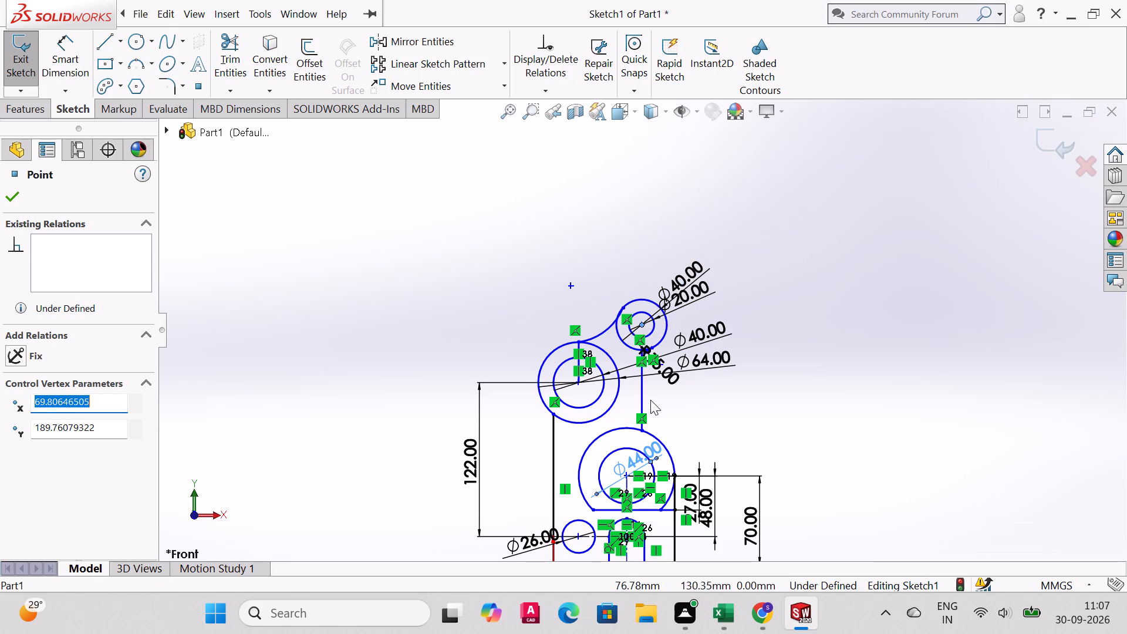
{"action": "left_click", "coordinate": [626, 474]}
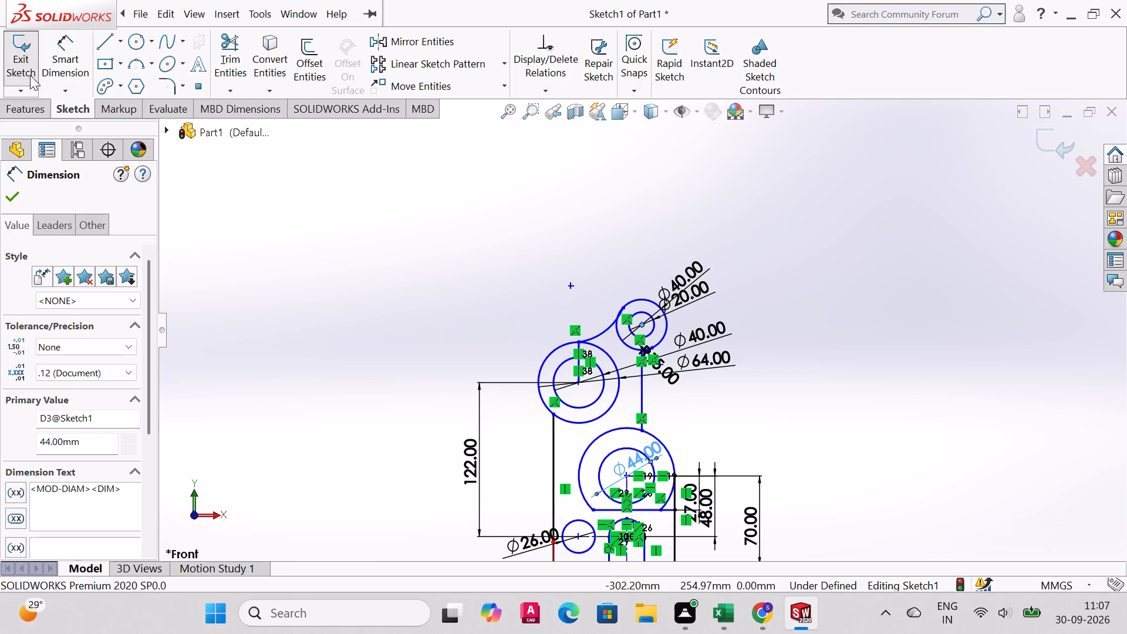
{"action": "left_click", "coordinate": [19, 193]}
Dimension the vertical distance between the 44 mm circle's centre and the uppermost 20 mm circle's centre as 120 mm.
{"action": "left_click", "coordinate": [67, 61]}
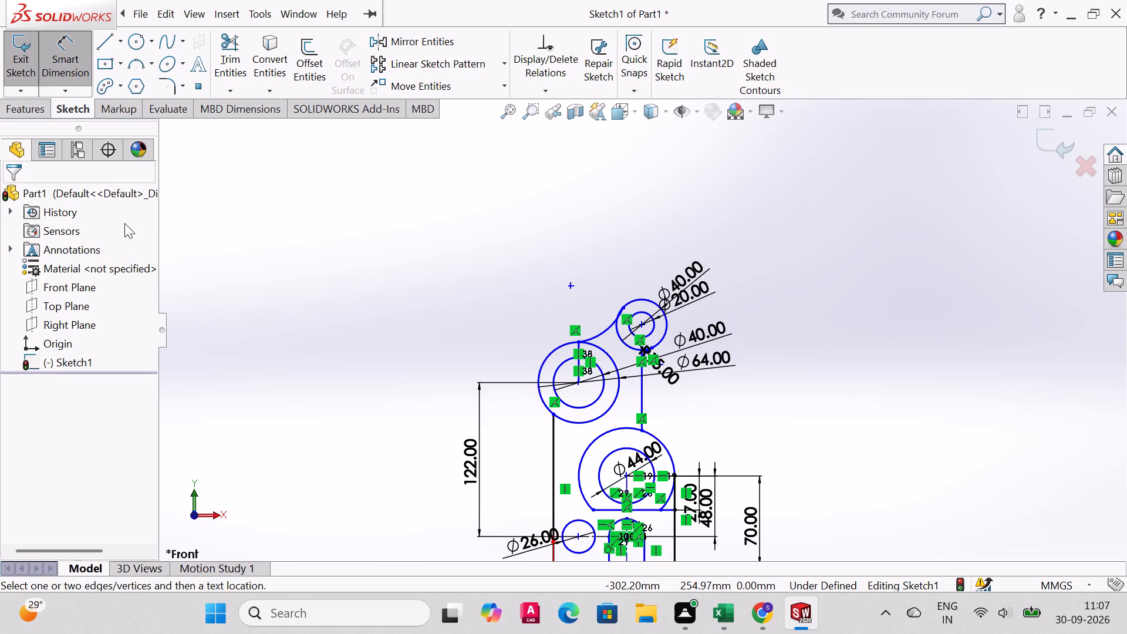
{"action": "scroll", "coordinate": [627, 474], "scroll_direction": "up", "scroll_amount": 3}
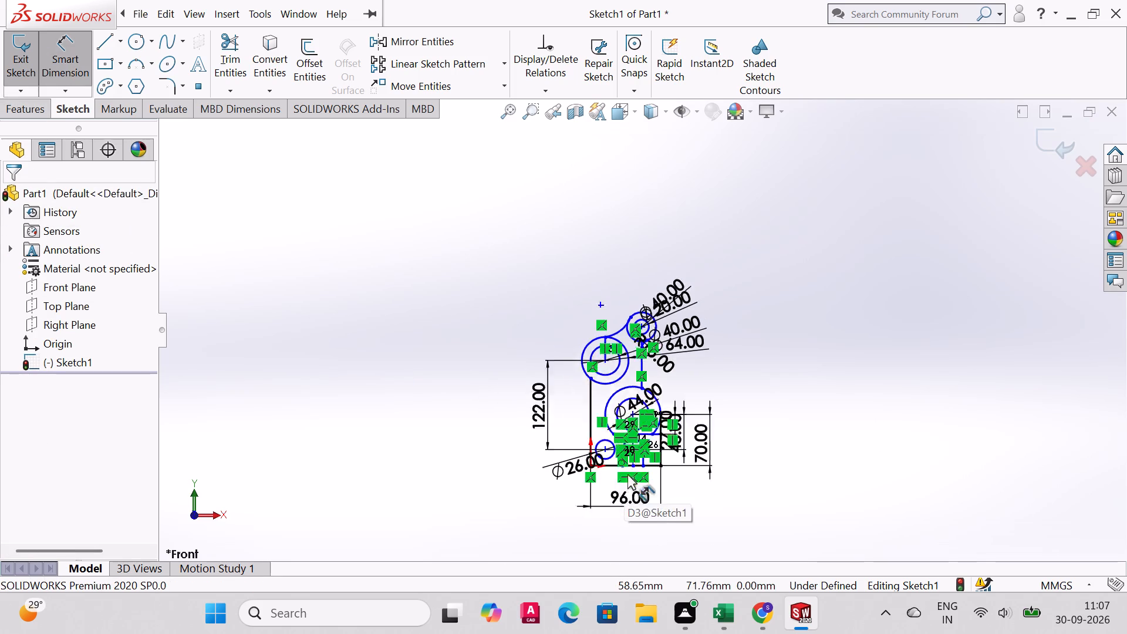
{"action": "scroll", "coordinate": [627, 474], "scroll_direction": "up", "scroll_amount": 2}
{"action": "scroll", "coordinate": [635, 467], "scroll_direction": "down", "scroll_amount": 5}
{"action": "scroll", "coordinate": [651, 453], "scroll_direction": "up", "scroll_amount": 9}
{"action": "scroll", "coordinate": [650, 453], "scroll_direction": "down", "scroll_amount": 2}
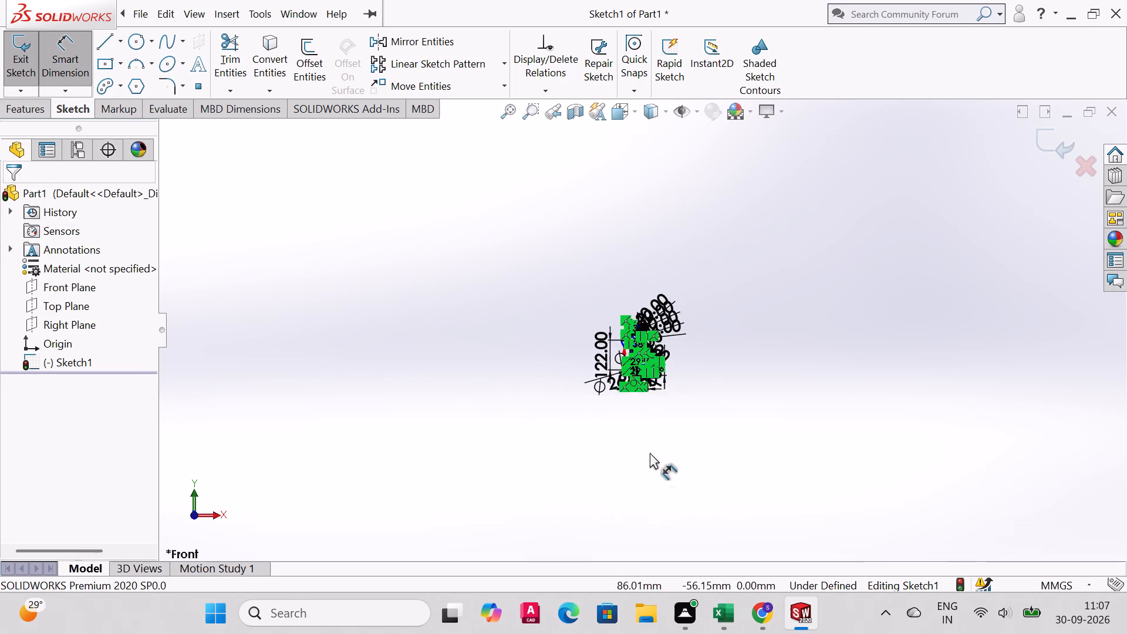
{"action": "scroll", "coordinate": [650, 453], "scroll_direction": "down", "scroll_amount": 10}
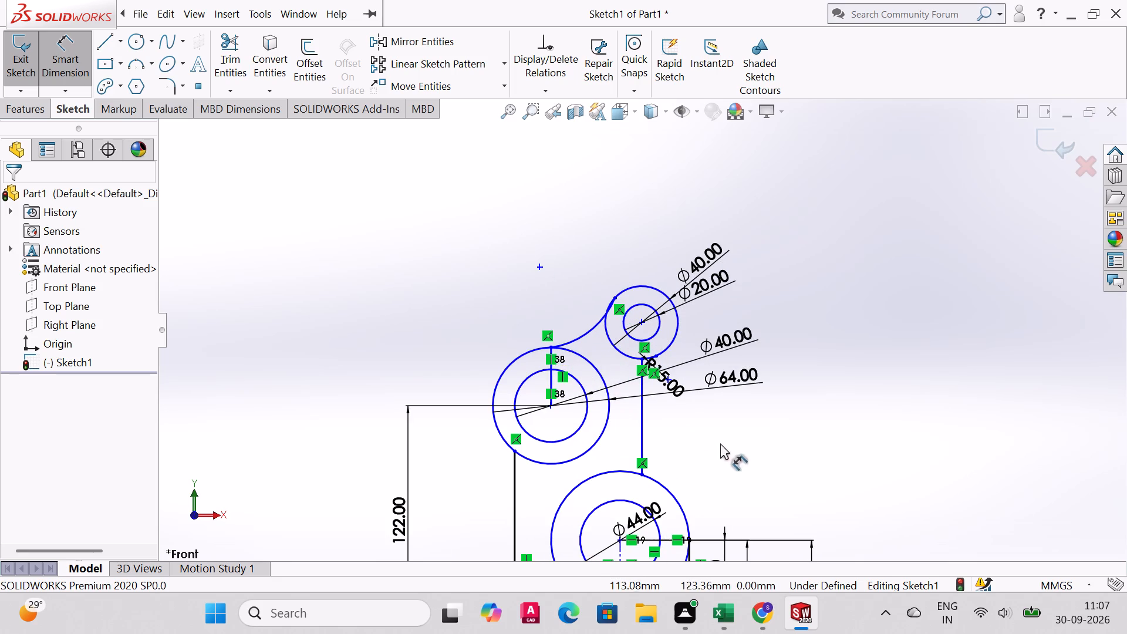
{"action": "middle_click_drag", "start_coordinate": [752, 453], "coordinate": [729, 440]}
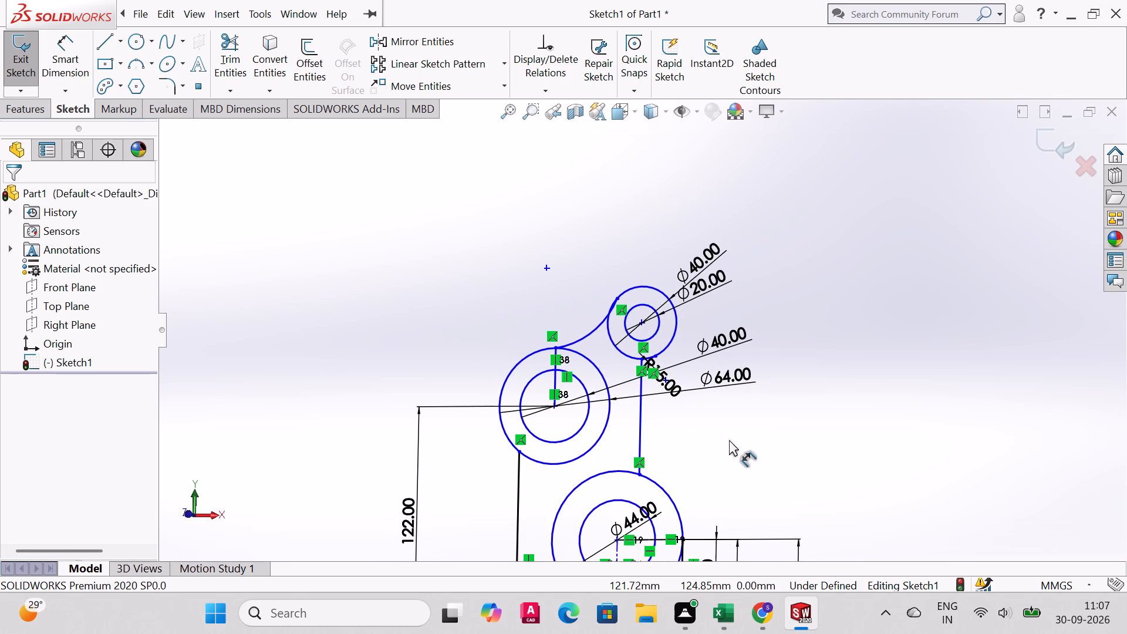
{"action": "key", "text": "ctrl+1"}
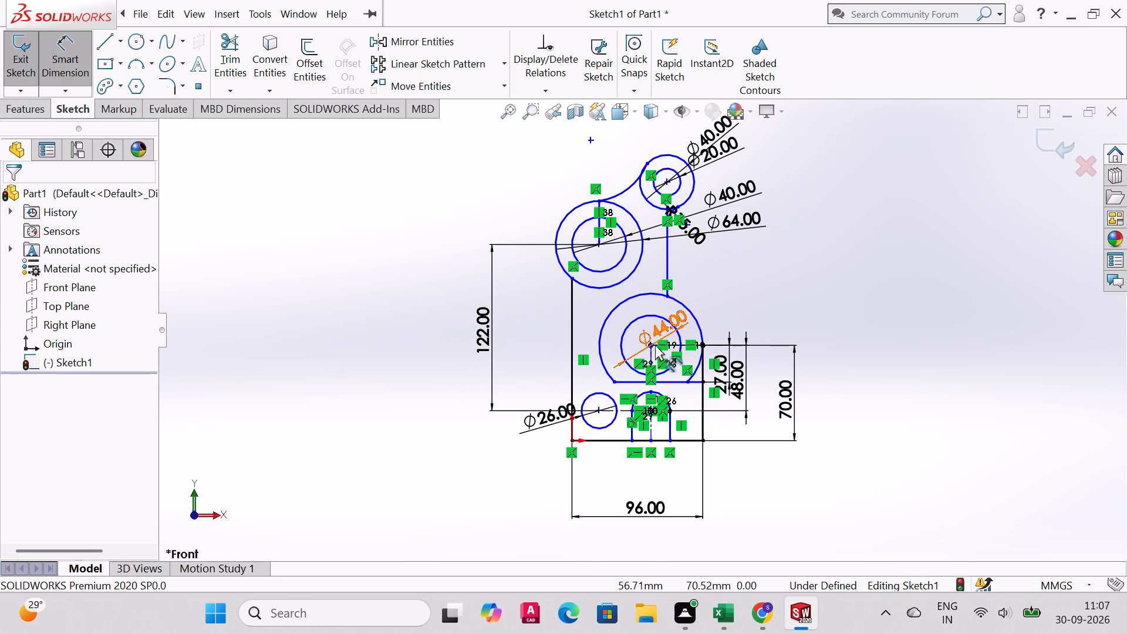
{"action": "scroll", "coordinate": [655, 345], "scroll_direction": "up", "scroll_amount": 2}
{"action": "scroll", "coordinate": [655, 345], "scroll_direction": "down", "scroll_amount": 10}
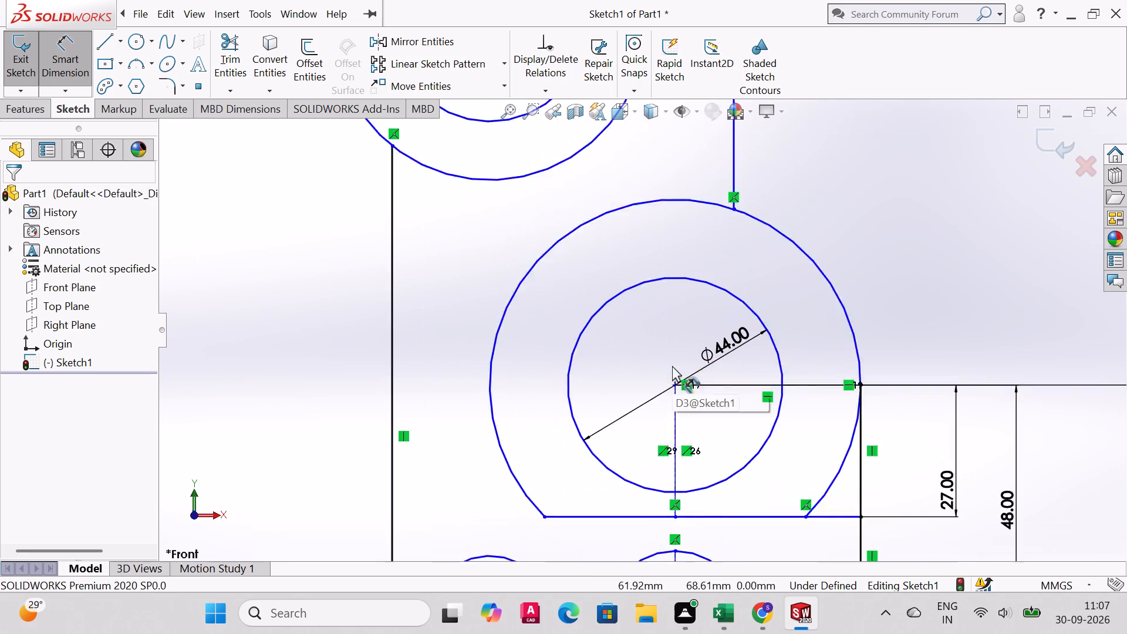
{"action": "left_click", "coordinate": [681, 397]}
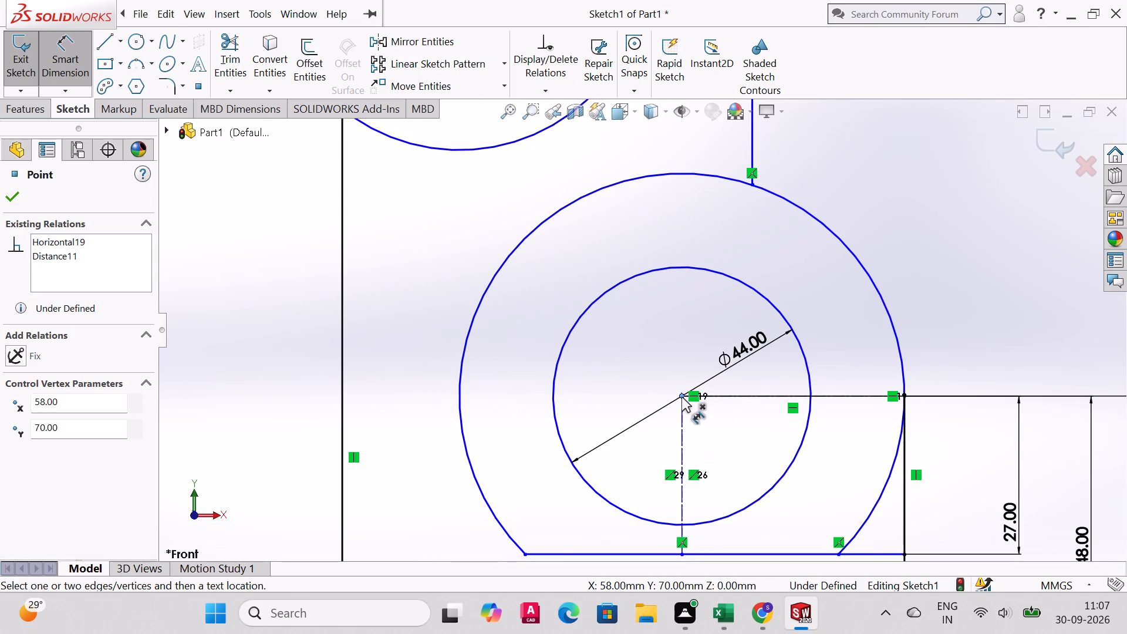
{"action": "scroll", "coordinate": [681, 397], "scroll_direction": "up", "scroll_amount": 8}
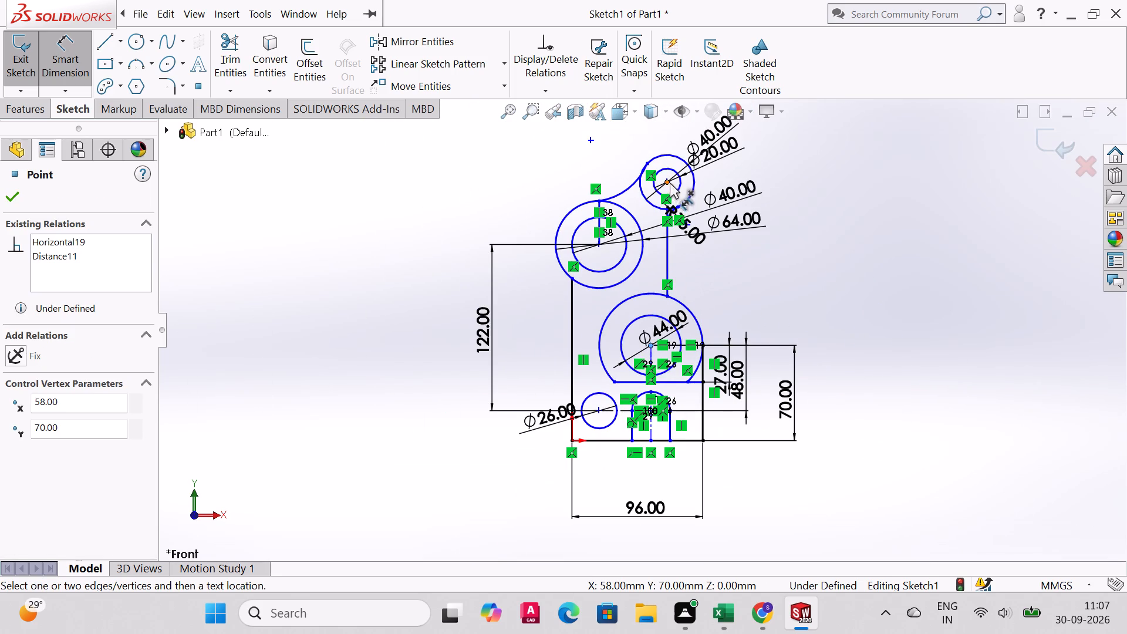
{"action": "scroll", "coordinate": [670, 180], "scroll_direction": "down", "scroll_amount": 2}
{"action": "scroll", "coordinate": [670, 171], "scroll_direction": "up", "scroll_amount": 2}
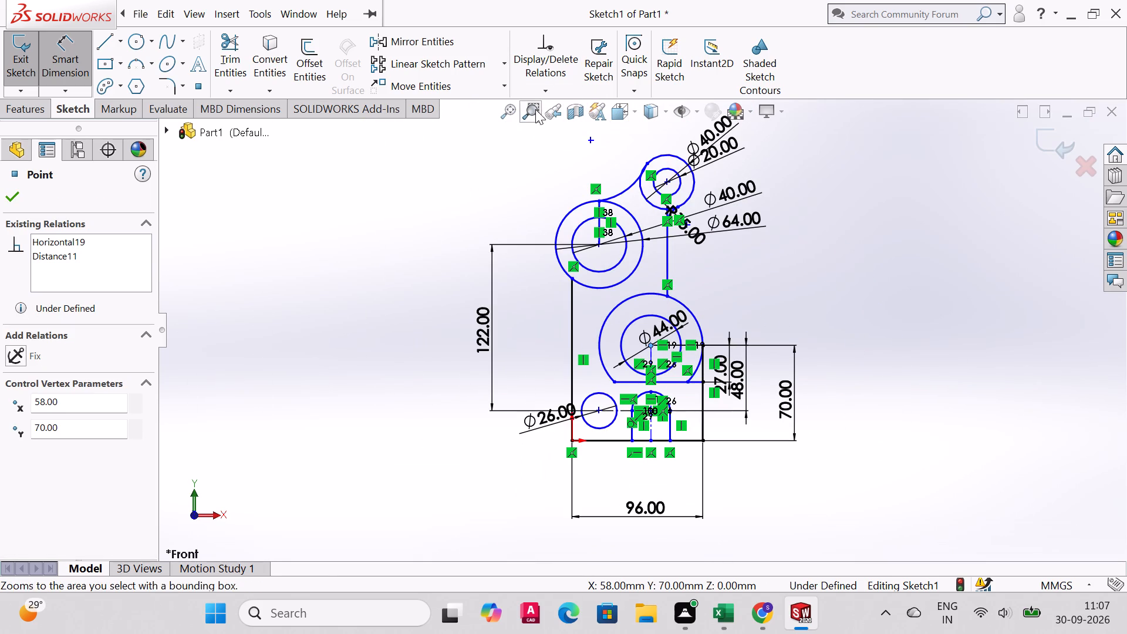
{"action": "left_click", "coordinate": [667, 183]}
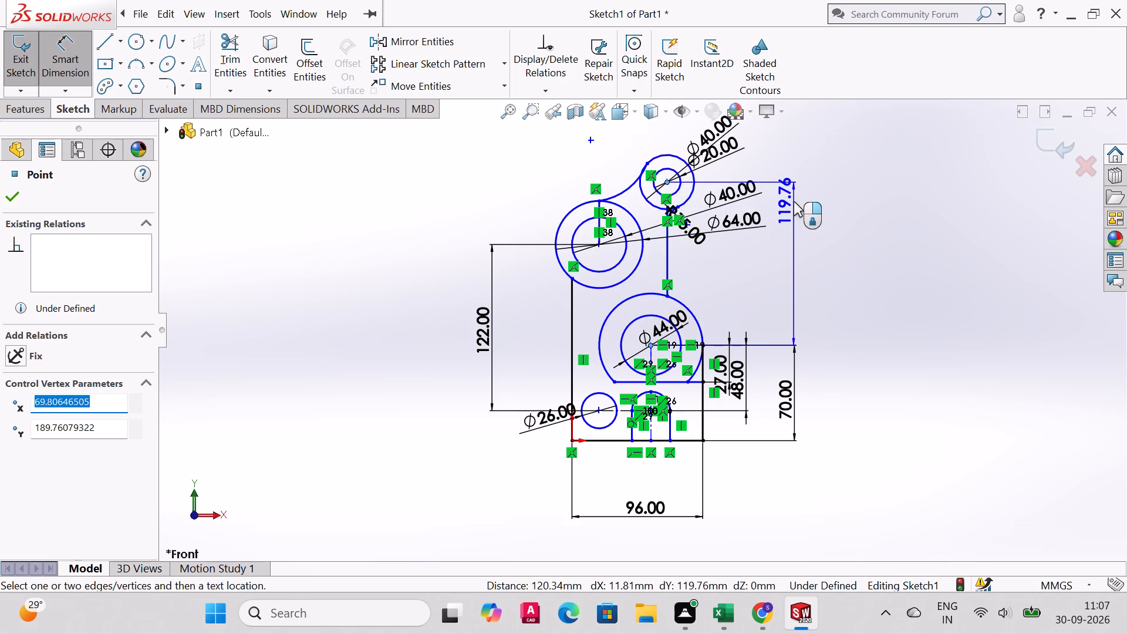
{"action": "left_click", "coordinate": [794, 201]}
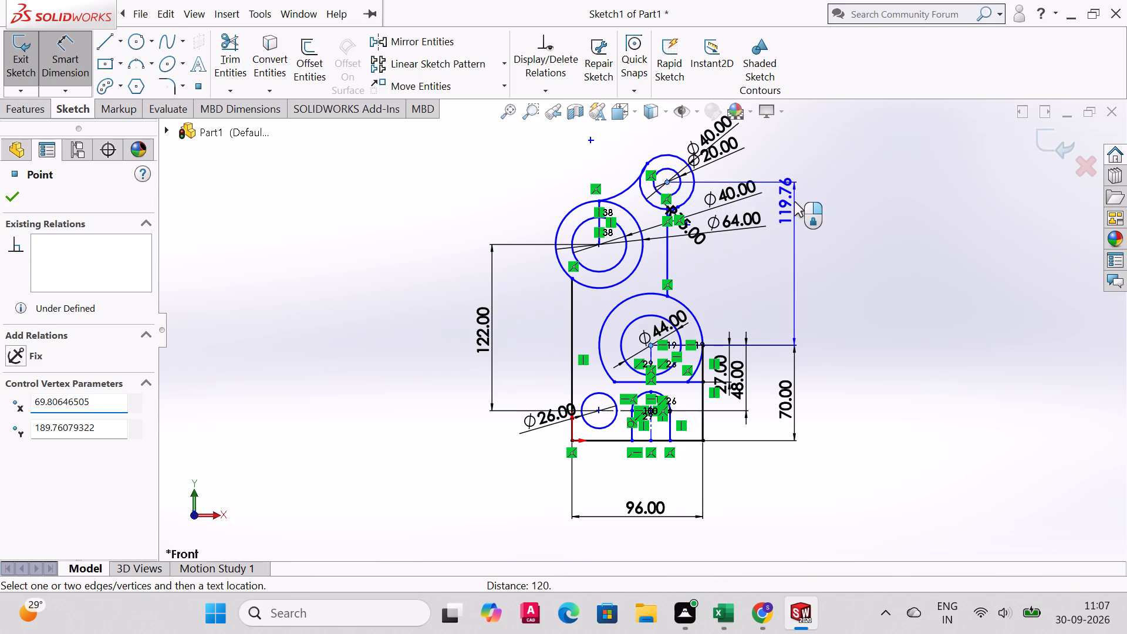
{"action": "type", "text": "120"}
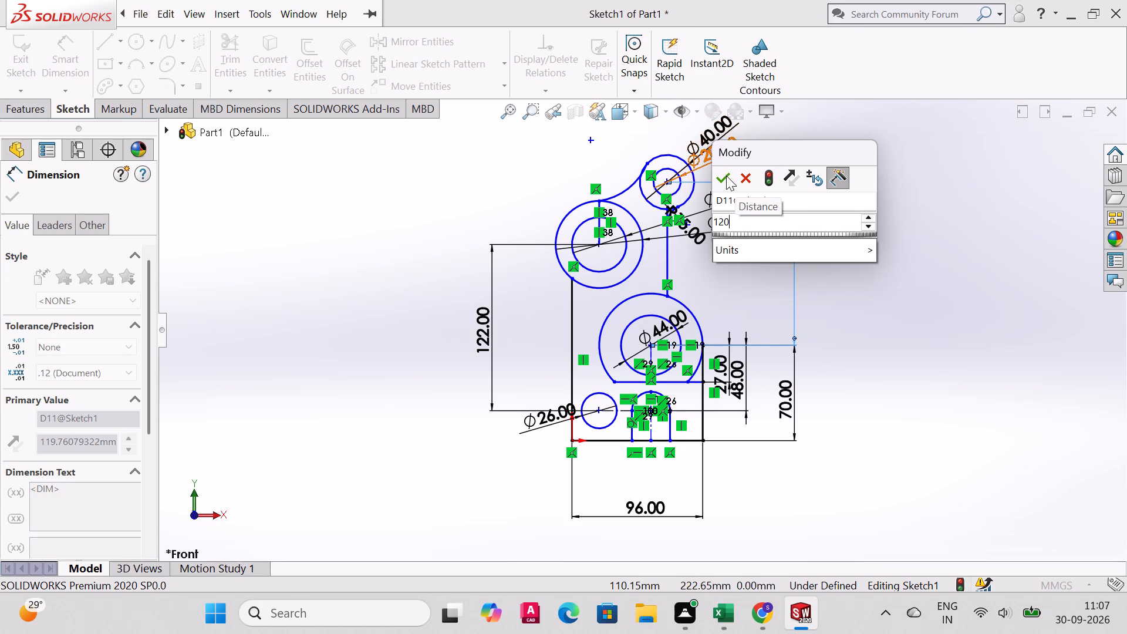
{"action": "left_click", "coordinate": [726, 176]}
Reposition the 120 mm dimension text near the middle of its dimension line.
{"action": "left_click_drag", "start_coordinate": [787, 198], "coordinate": [788, 232]}
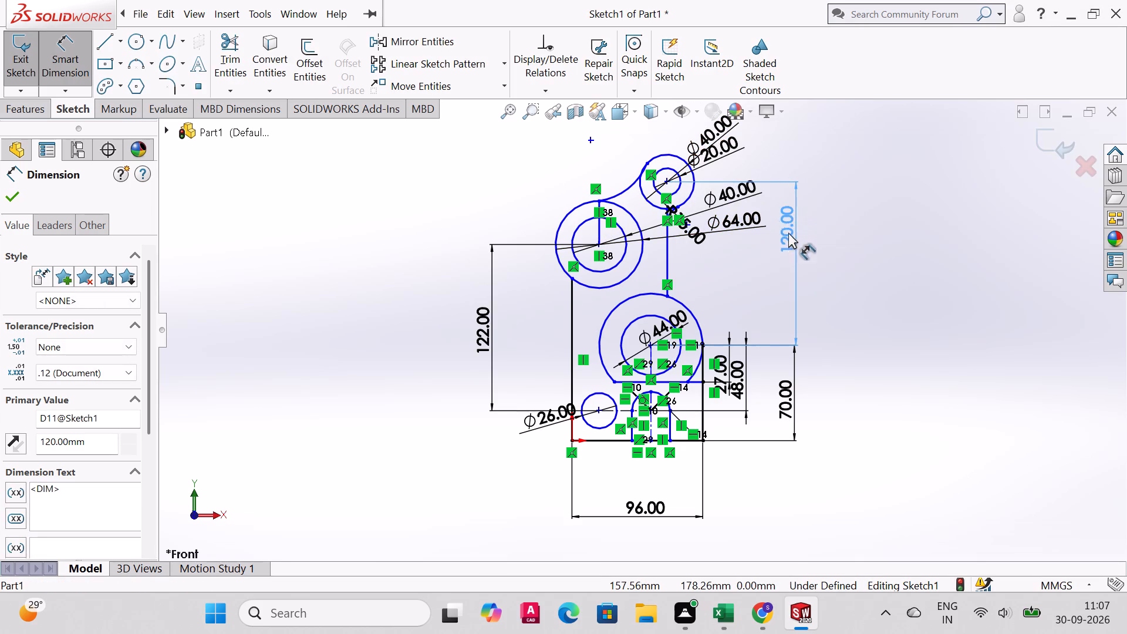
{"action": "left_click_drag", "start_coordinate": [788, 232], "coordinate": [787, 275]}
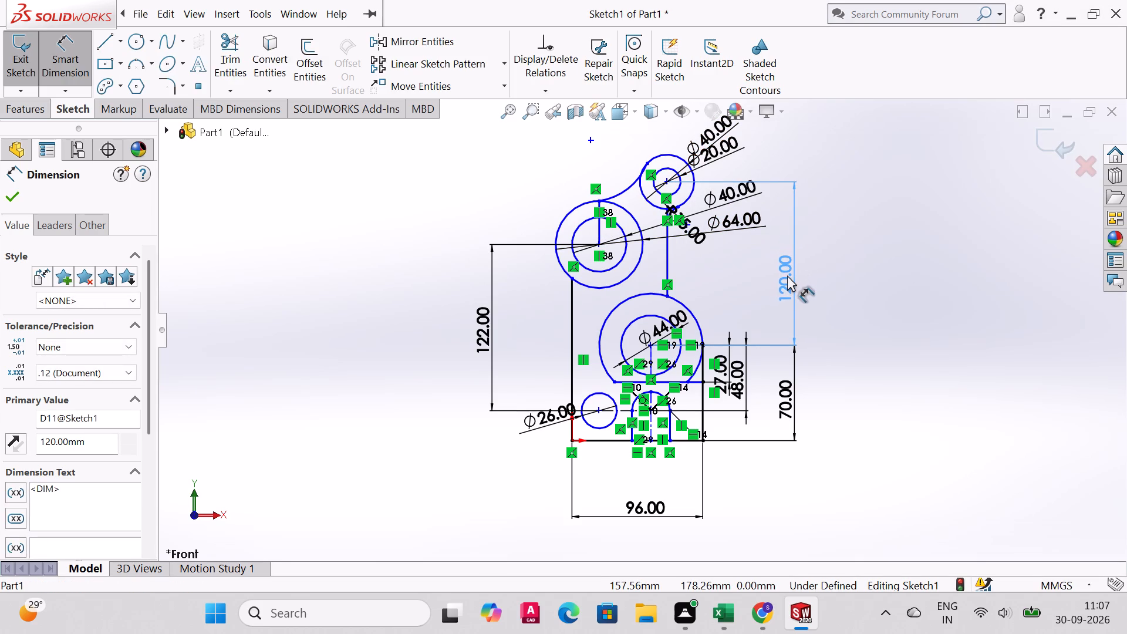
{"action": "left_click_drag", "start_coordinate": [787, 275], "coordinate": [787, 275]}
{"action": "left_click", "coordinate": [10, 195]}
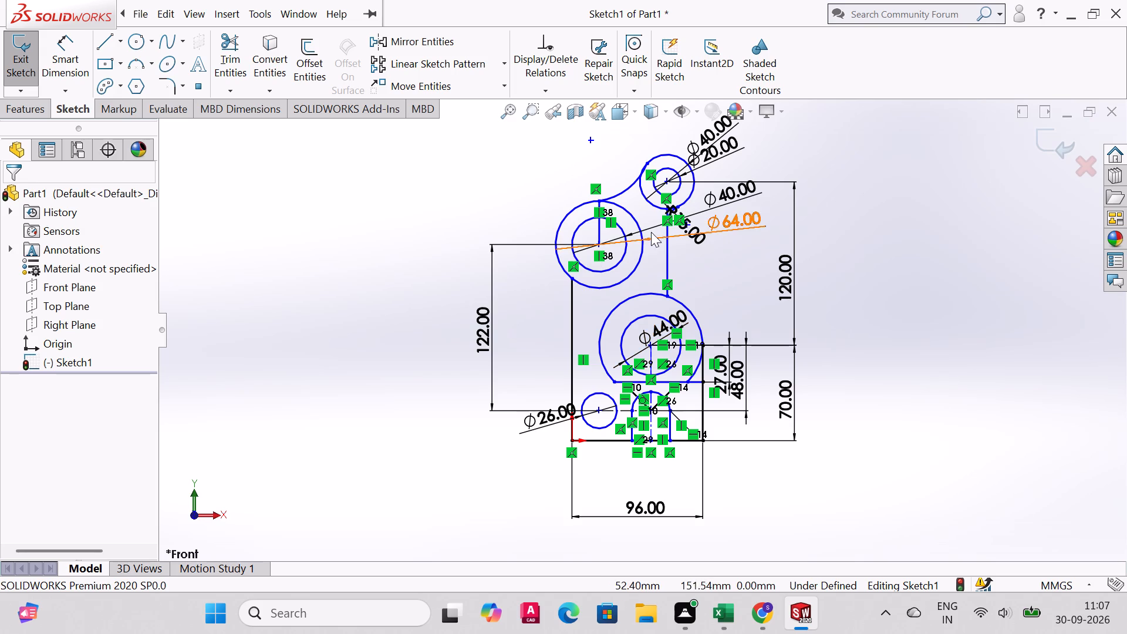
Reposition the R15 dimension text diagonally below the 64 mm diameter label, beside the vertical line.
{"action": "left_click_drag", "start_coordinate": [687, 229], "coordinate": [771, 167]}
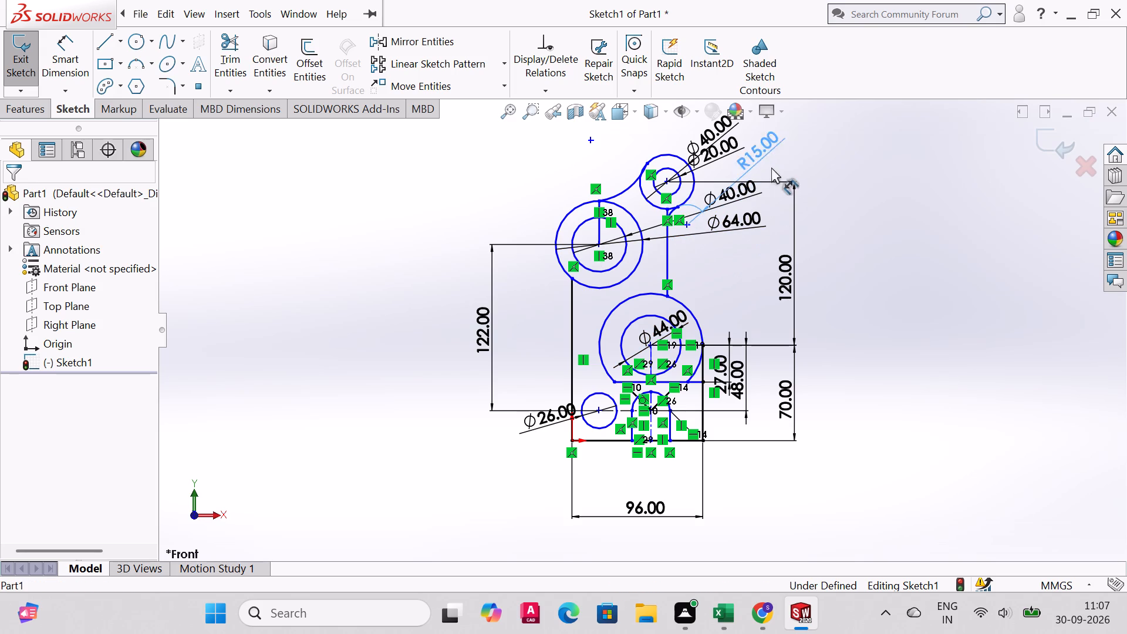
{"action": "left_click_drag", "start_coordinate": [771, 167], "coordinate": [741, 257]}
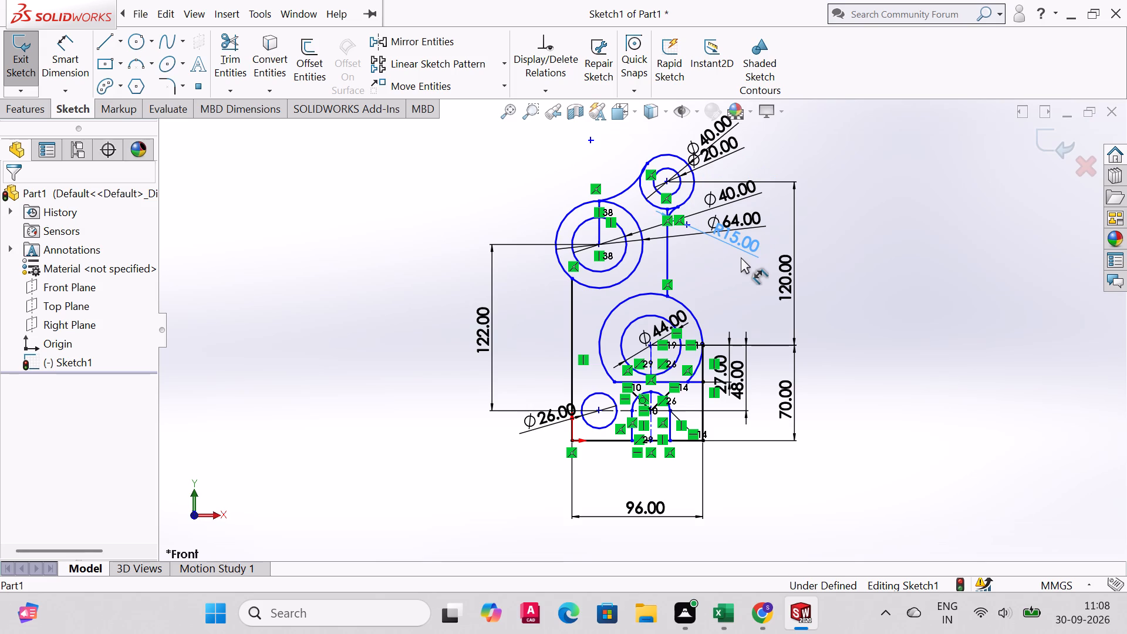
{"action": "left_click_drag", "start_coordinate": [741, 257], "coordinate": [716, 251]}
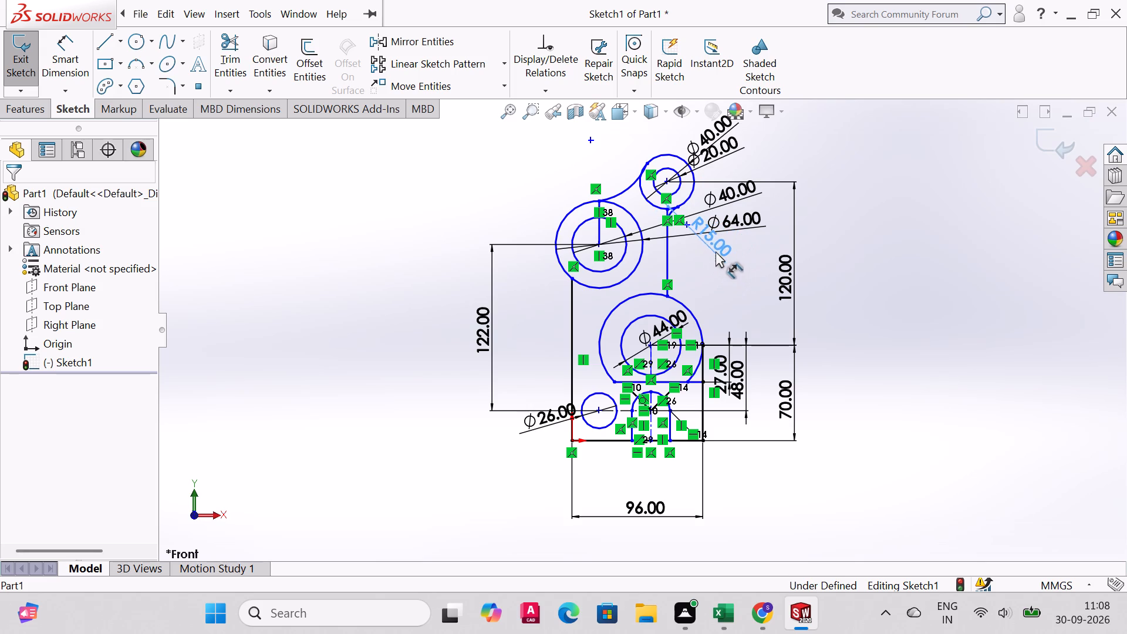
{"action": "left_click_drag", "start_coordinate": [716, 251], "coordinate": [719, 247]}
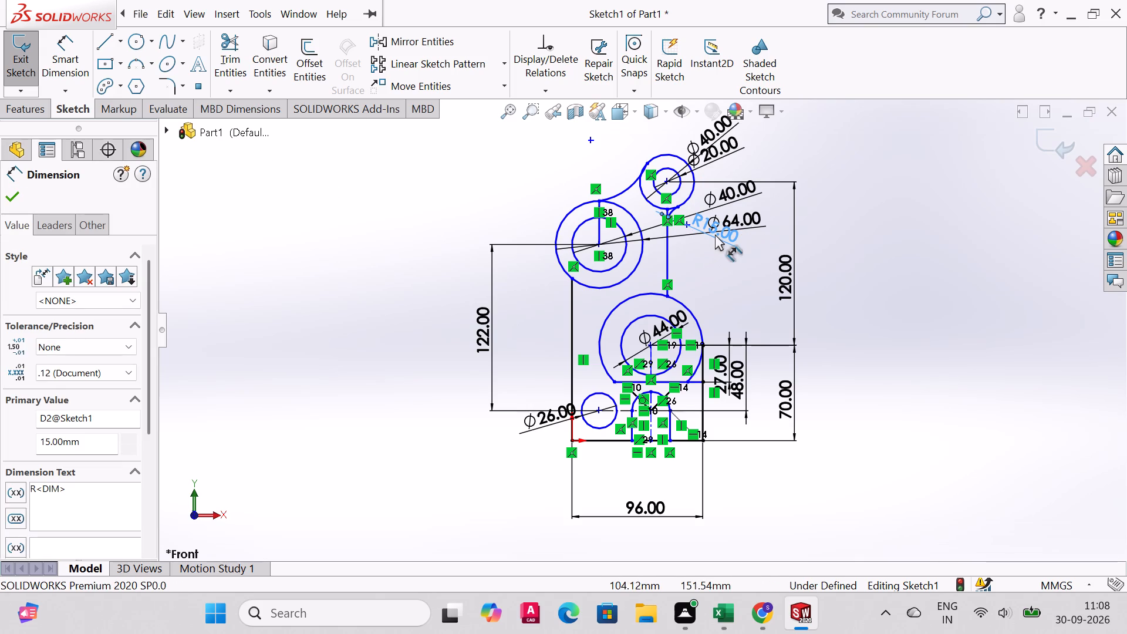
{"action": "left_click_drag", "start_coordinate": [716, 234], "coordinate": [712, 252]}
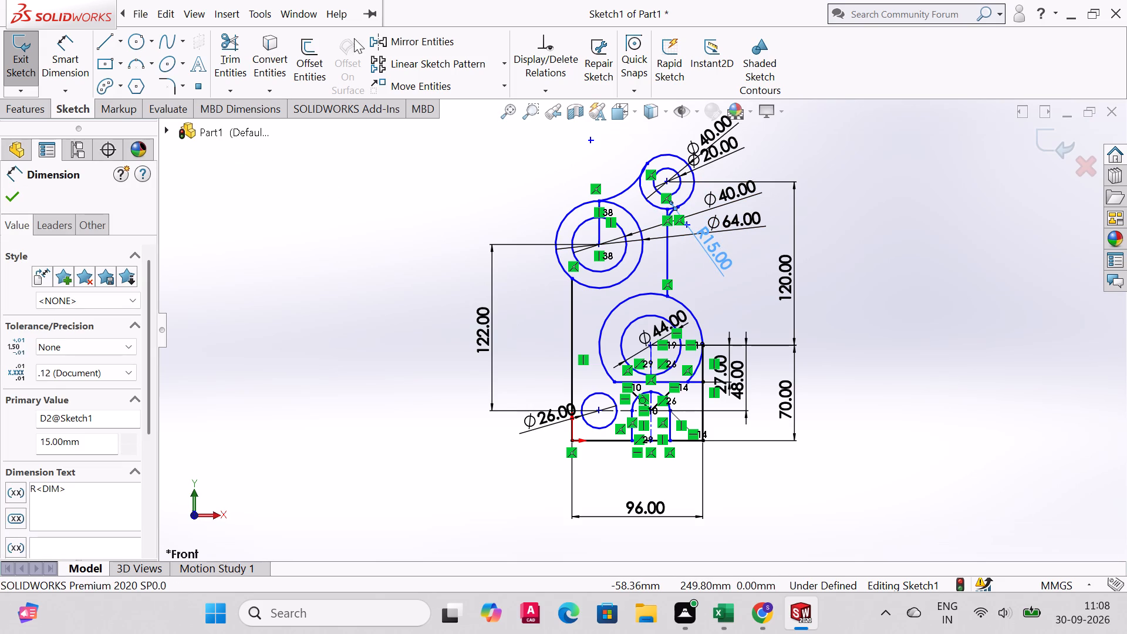
Trim the short vertical line segment between the 15 mm radius arc and the uppermost 40 mm circle.
{"action": "left_click", "coordinate": [534, 117]}
{"action": "left_click_drag", "start_coordinate": [606, 181], "coordinate": [720, 241]}
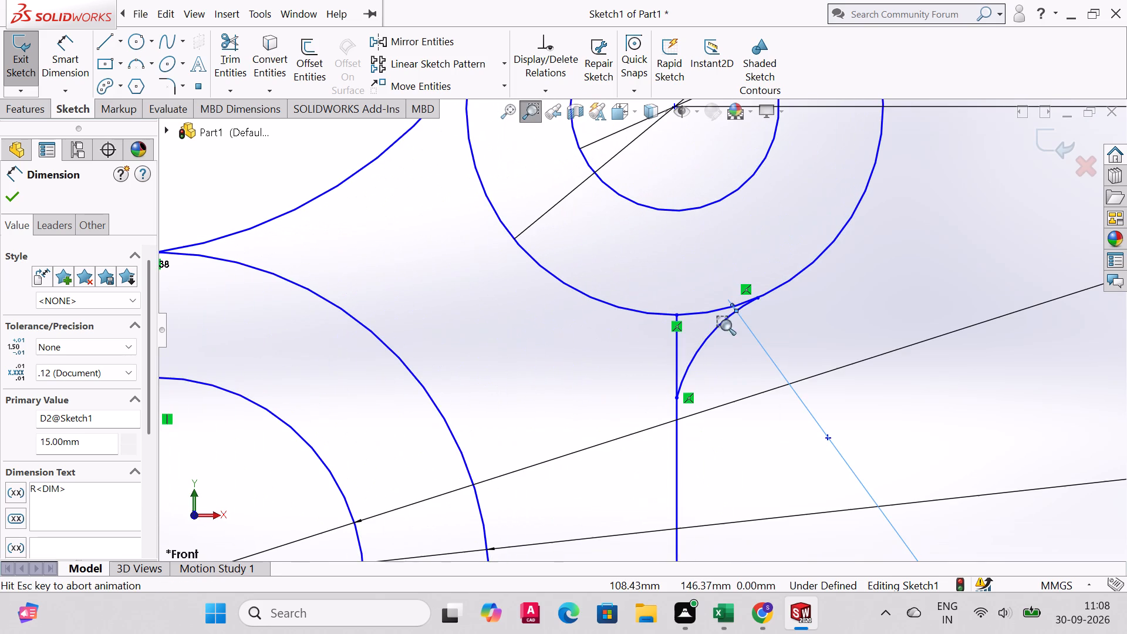
{"action": "left_click", "coordinate": [240, 48]}
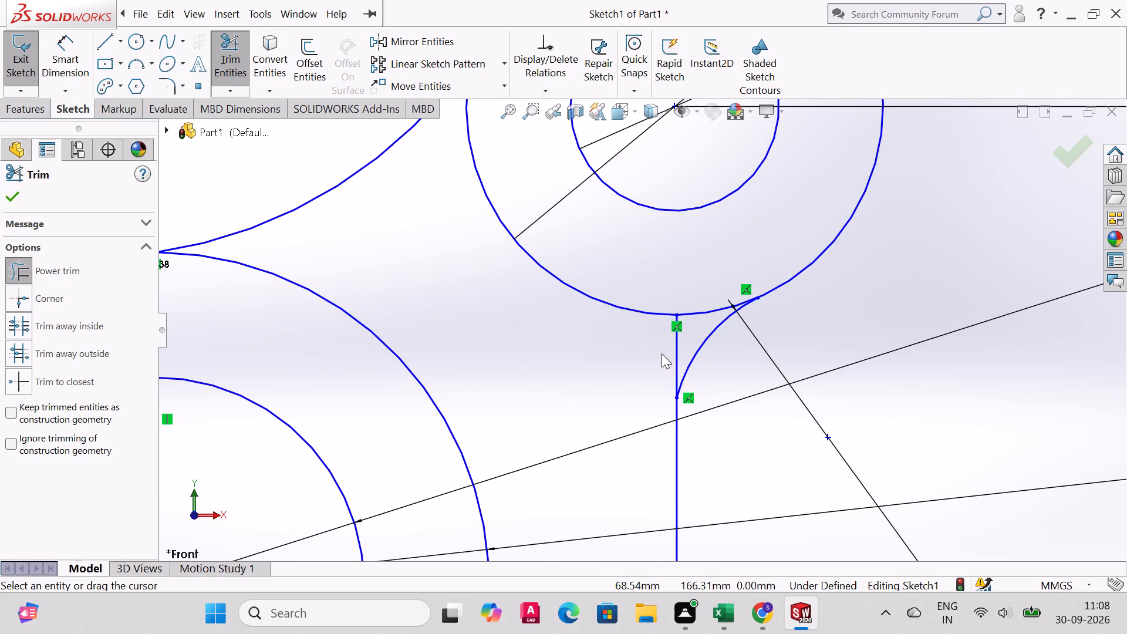
{"action": "left_click_drag", "start_coordinate": [662, 353], "coordinate": [684, 345]}
{"action": "scroll", "coordinate": [628, 358], "scroll_direction": "down", "scroll_amount": 3}
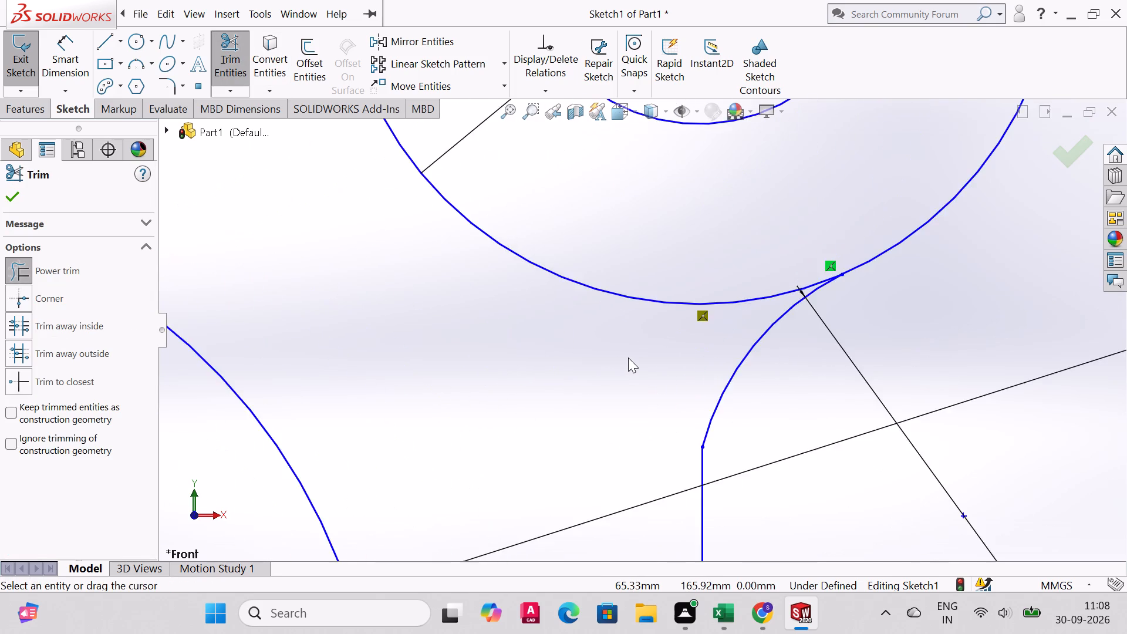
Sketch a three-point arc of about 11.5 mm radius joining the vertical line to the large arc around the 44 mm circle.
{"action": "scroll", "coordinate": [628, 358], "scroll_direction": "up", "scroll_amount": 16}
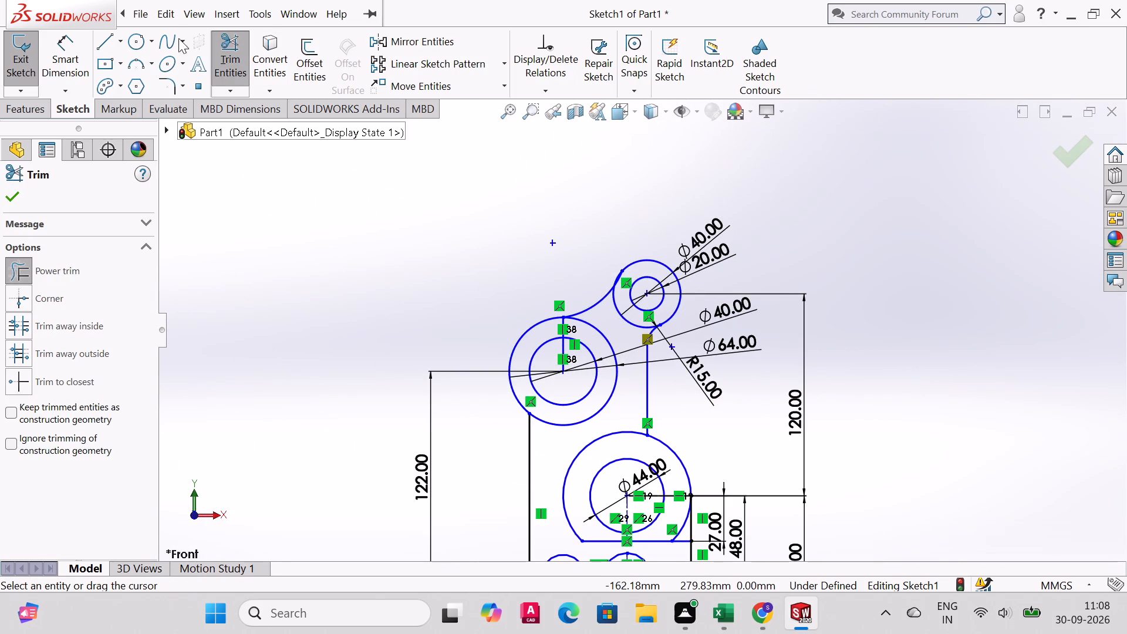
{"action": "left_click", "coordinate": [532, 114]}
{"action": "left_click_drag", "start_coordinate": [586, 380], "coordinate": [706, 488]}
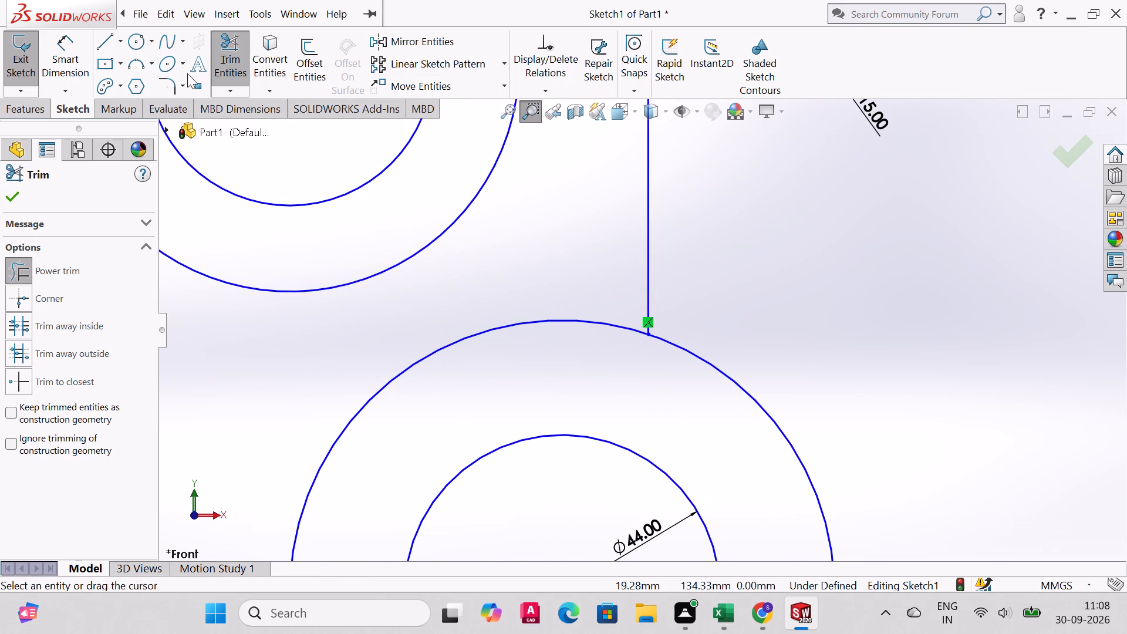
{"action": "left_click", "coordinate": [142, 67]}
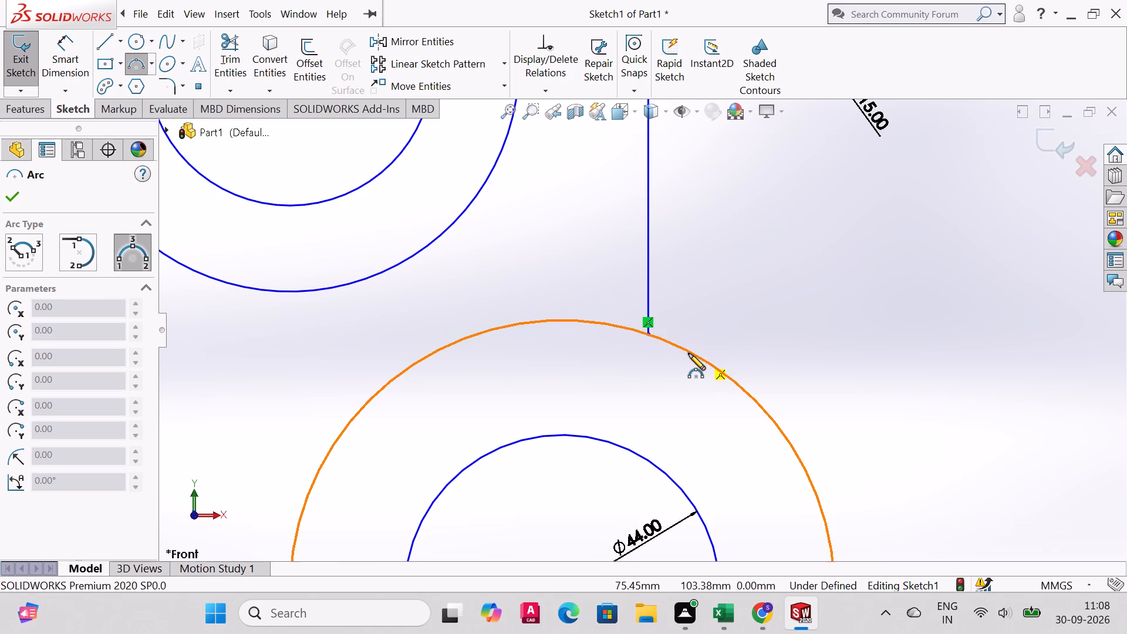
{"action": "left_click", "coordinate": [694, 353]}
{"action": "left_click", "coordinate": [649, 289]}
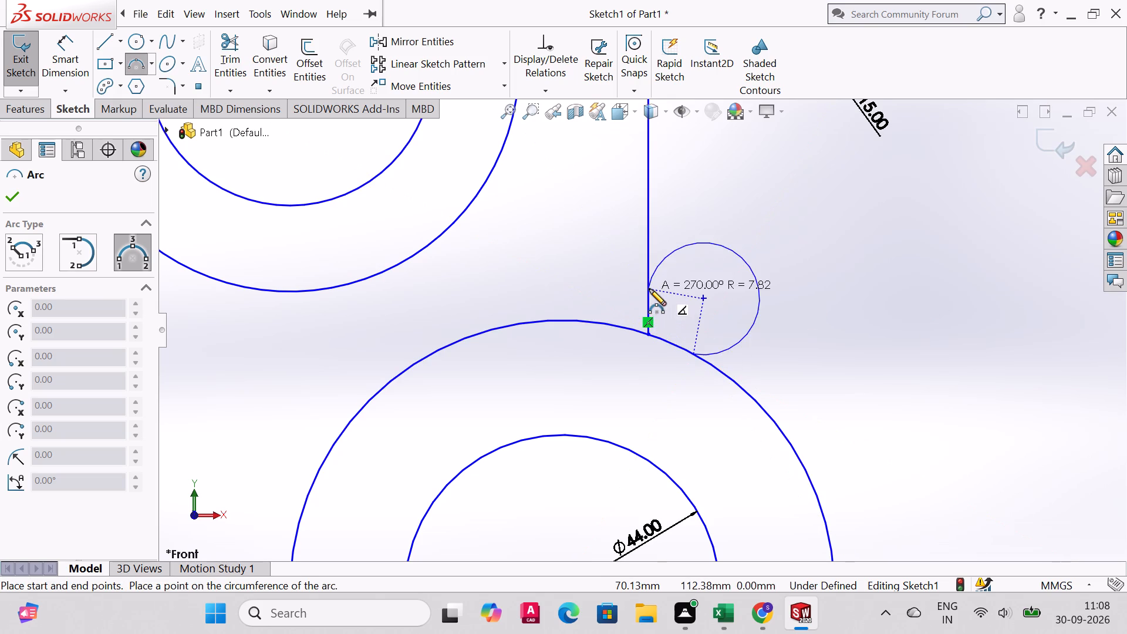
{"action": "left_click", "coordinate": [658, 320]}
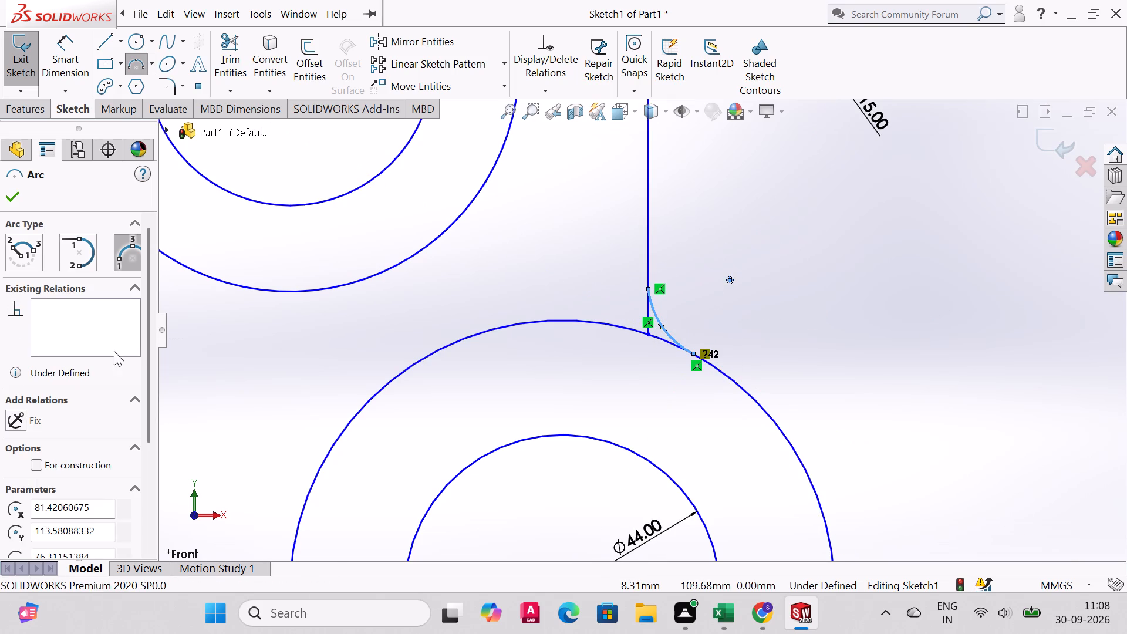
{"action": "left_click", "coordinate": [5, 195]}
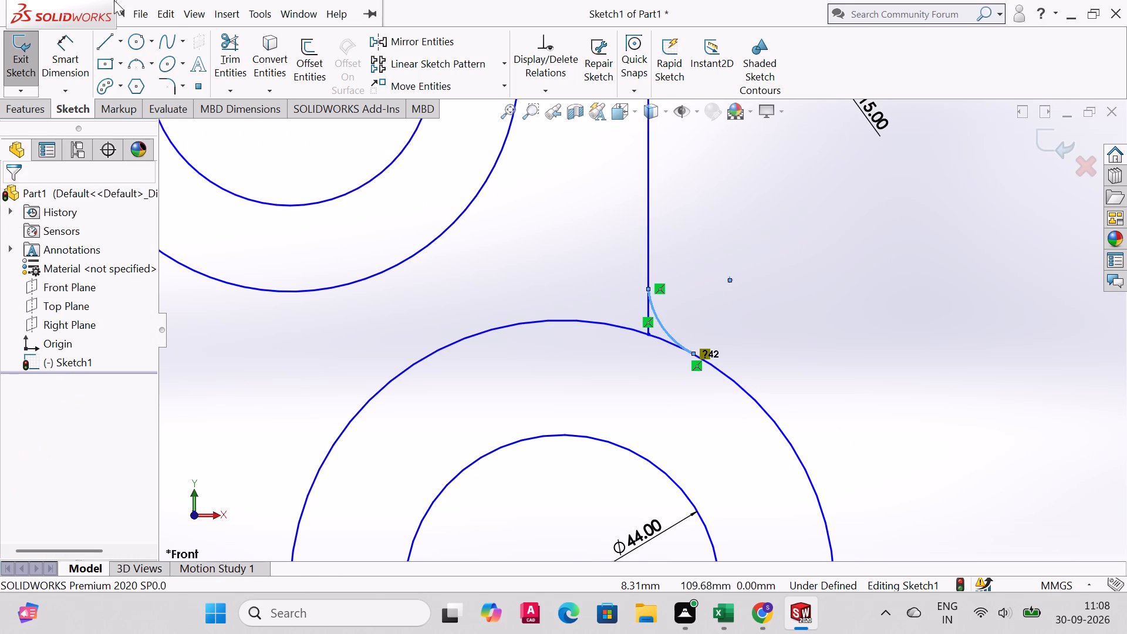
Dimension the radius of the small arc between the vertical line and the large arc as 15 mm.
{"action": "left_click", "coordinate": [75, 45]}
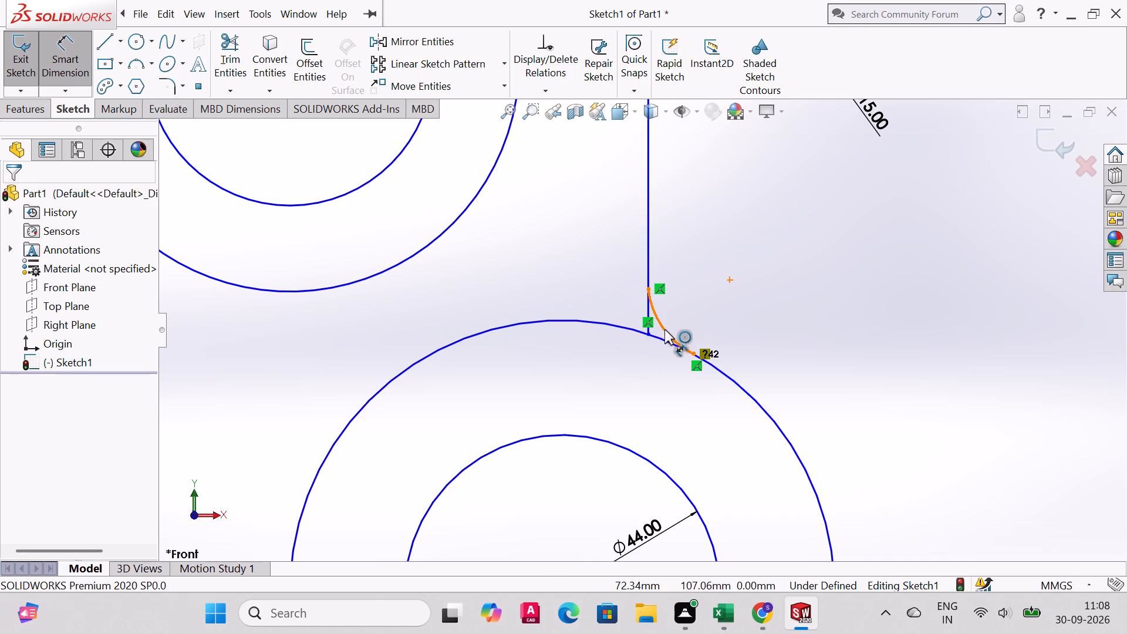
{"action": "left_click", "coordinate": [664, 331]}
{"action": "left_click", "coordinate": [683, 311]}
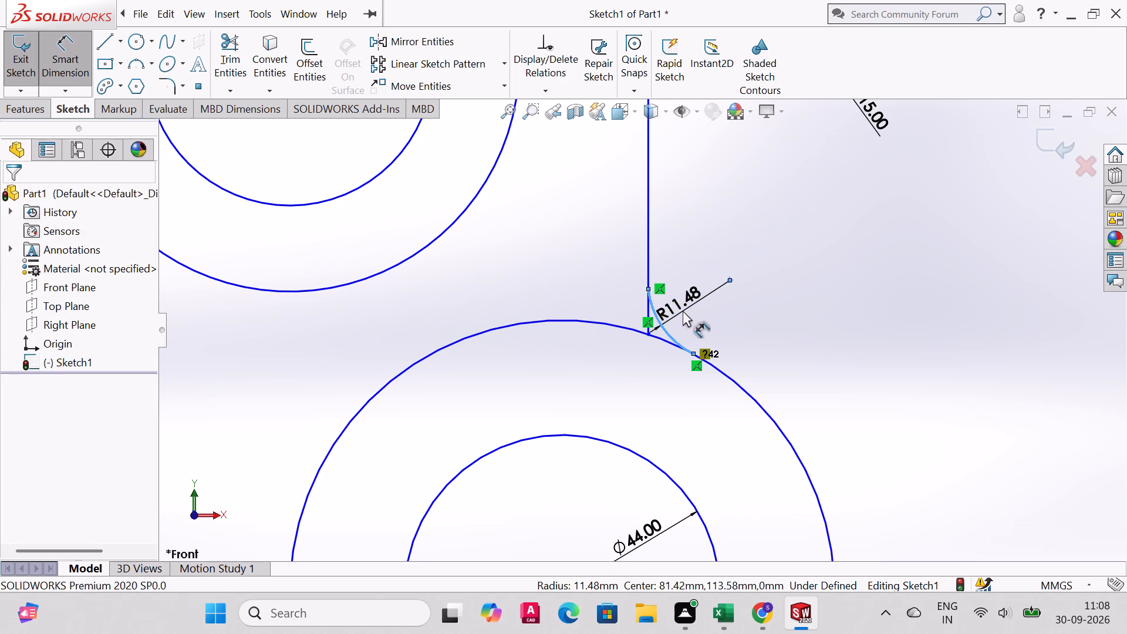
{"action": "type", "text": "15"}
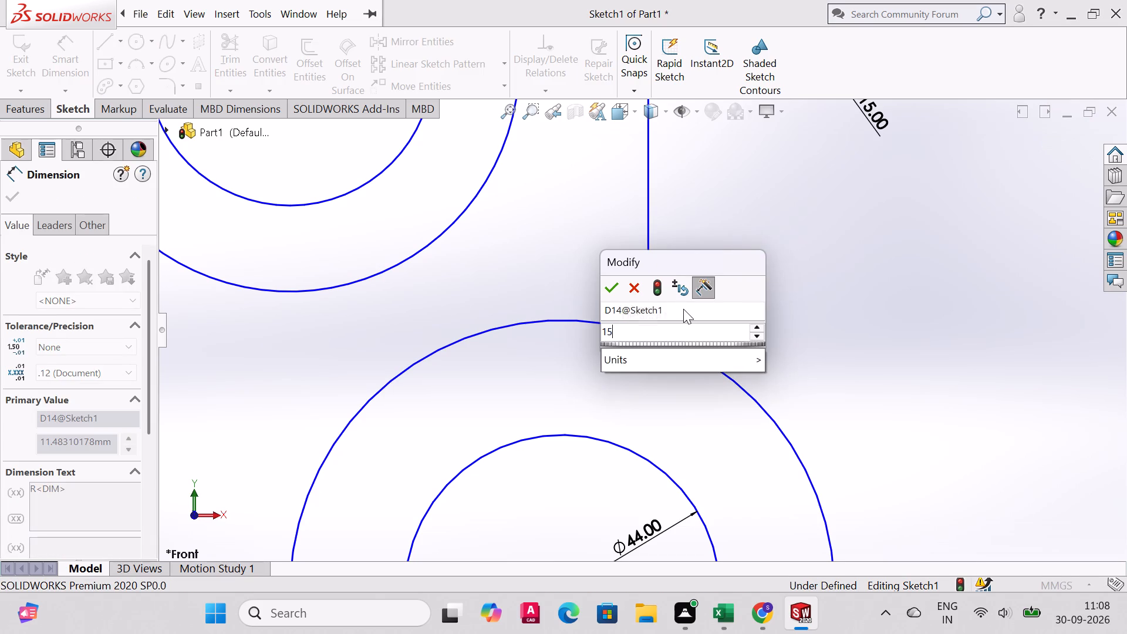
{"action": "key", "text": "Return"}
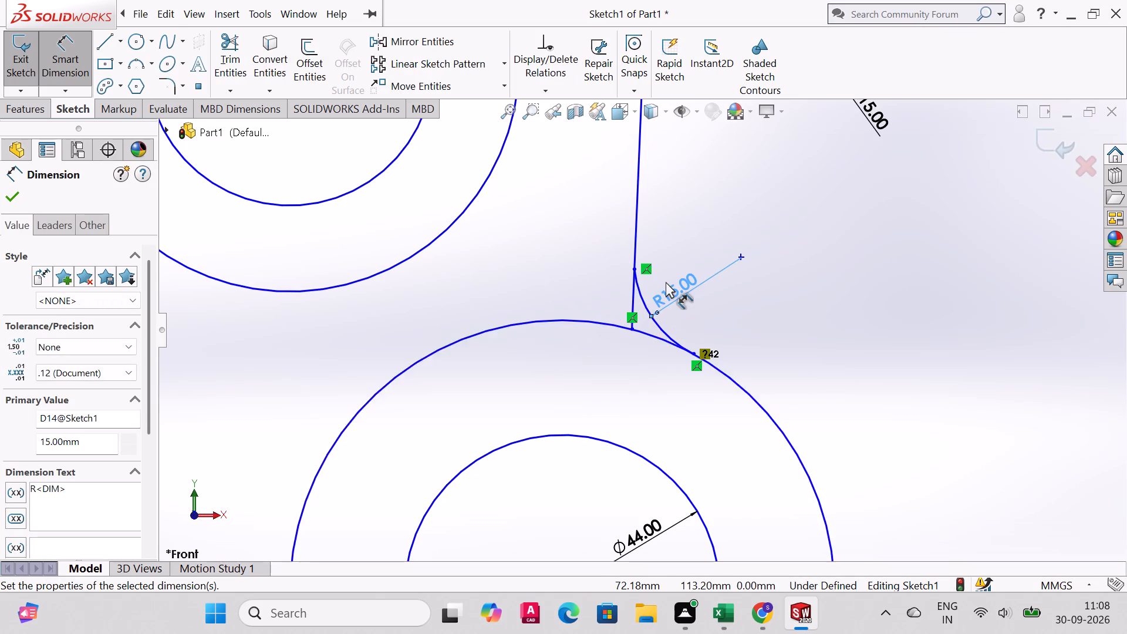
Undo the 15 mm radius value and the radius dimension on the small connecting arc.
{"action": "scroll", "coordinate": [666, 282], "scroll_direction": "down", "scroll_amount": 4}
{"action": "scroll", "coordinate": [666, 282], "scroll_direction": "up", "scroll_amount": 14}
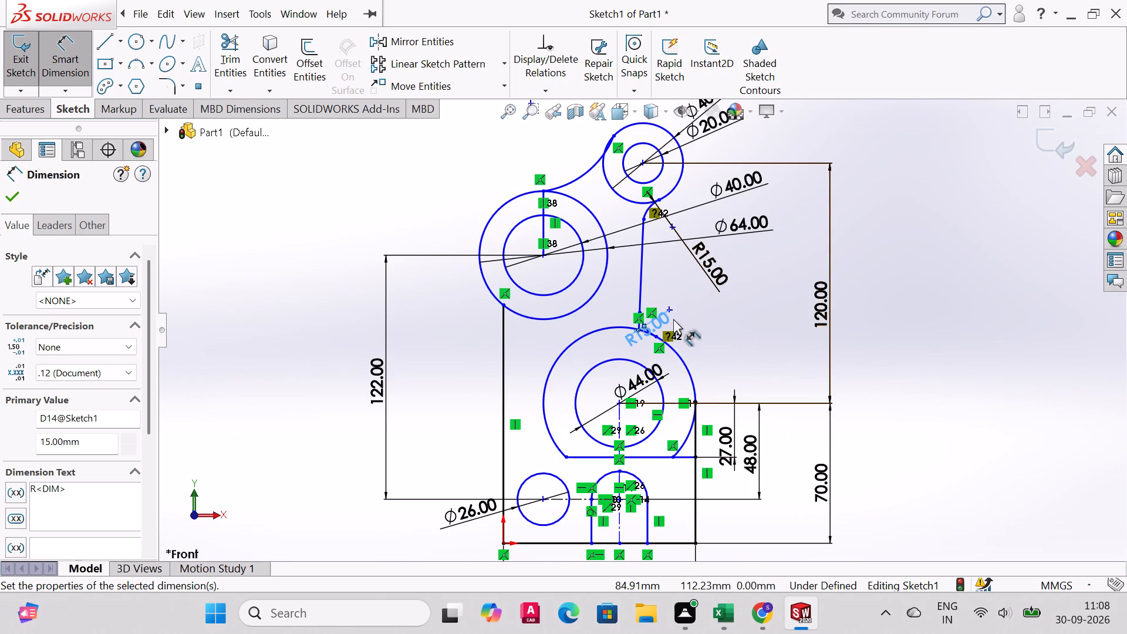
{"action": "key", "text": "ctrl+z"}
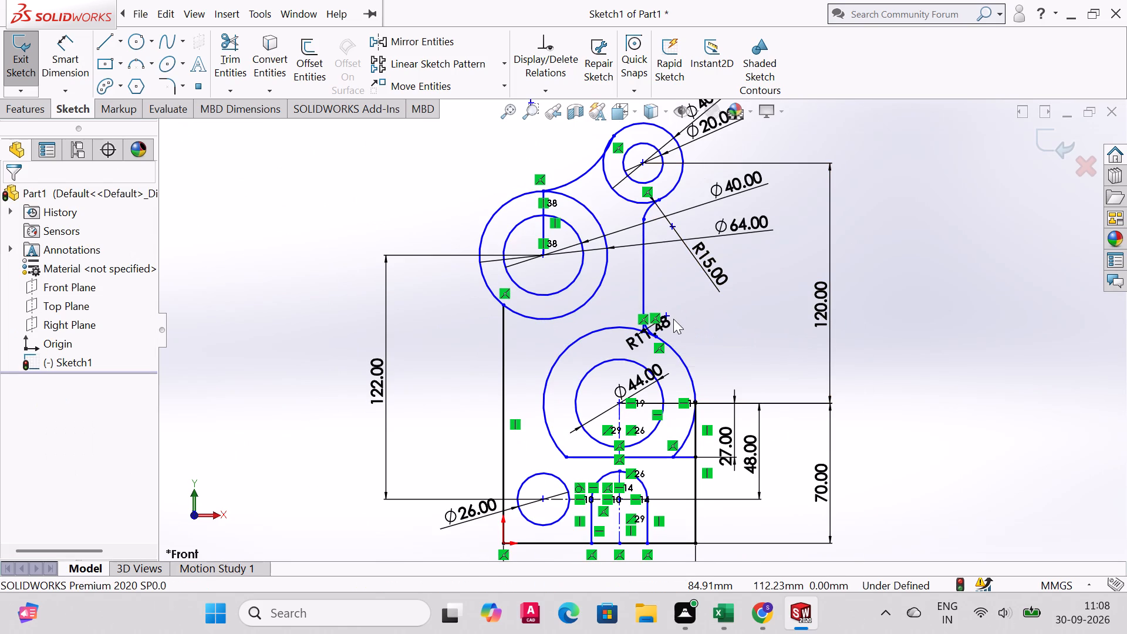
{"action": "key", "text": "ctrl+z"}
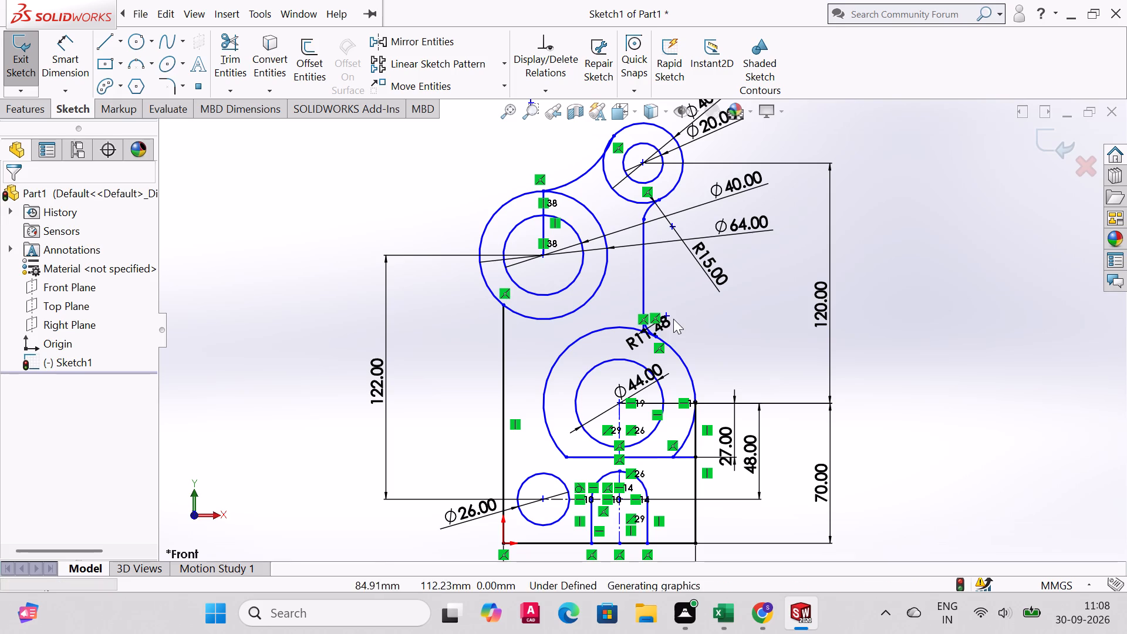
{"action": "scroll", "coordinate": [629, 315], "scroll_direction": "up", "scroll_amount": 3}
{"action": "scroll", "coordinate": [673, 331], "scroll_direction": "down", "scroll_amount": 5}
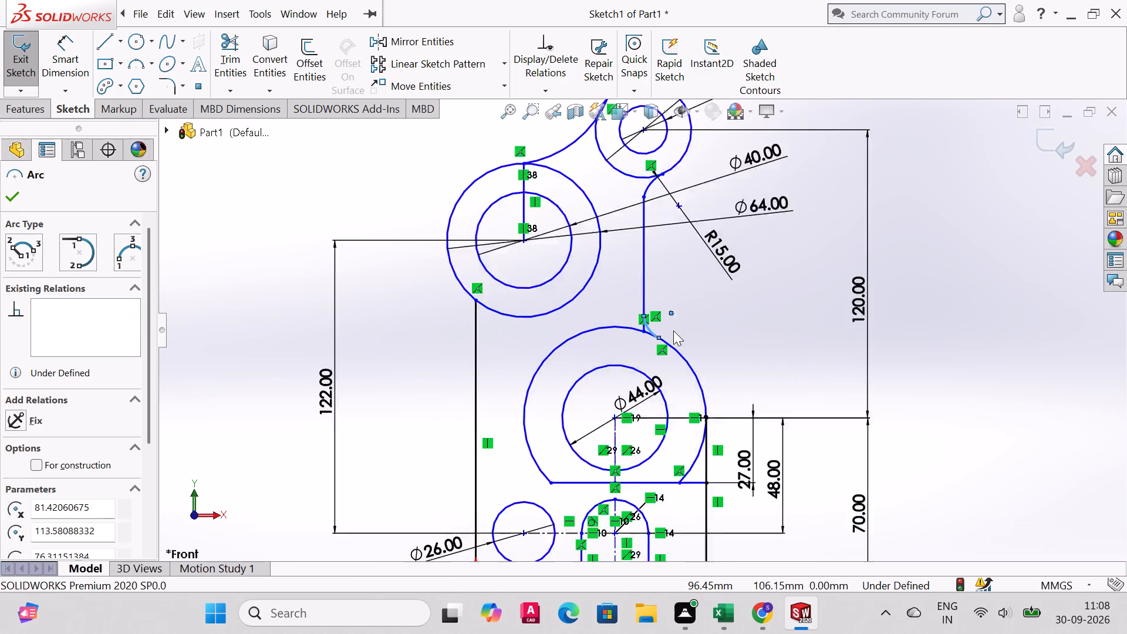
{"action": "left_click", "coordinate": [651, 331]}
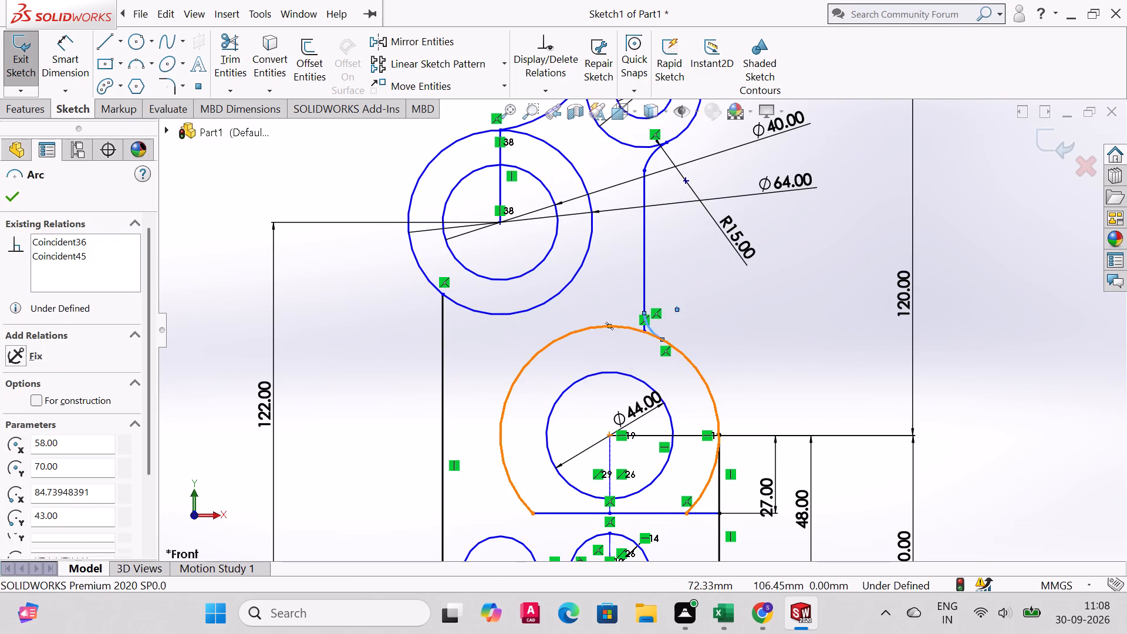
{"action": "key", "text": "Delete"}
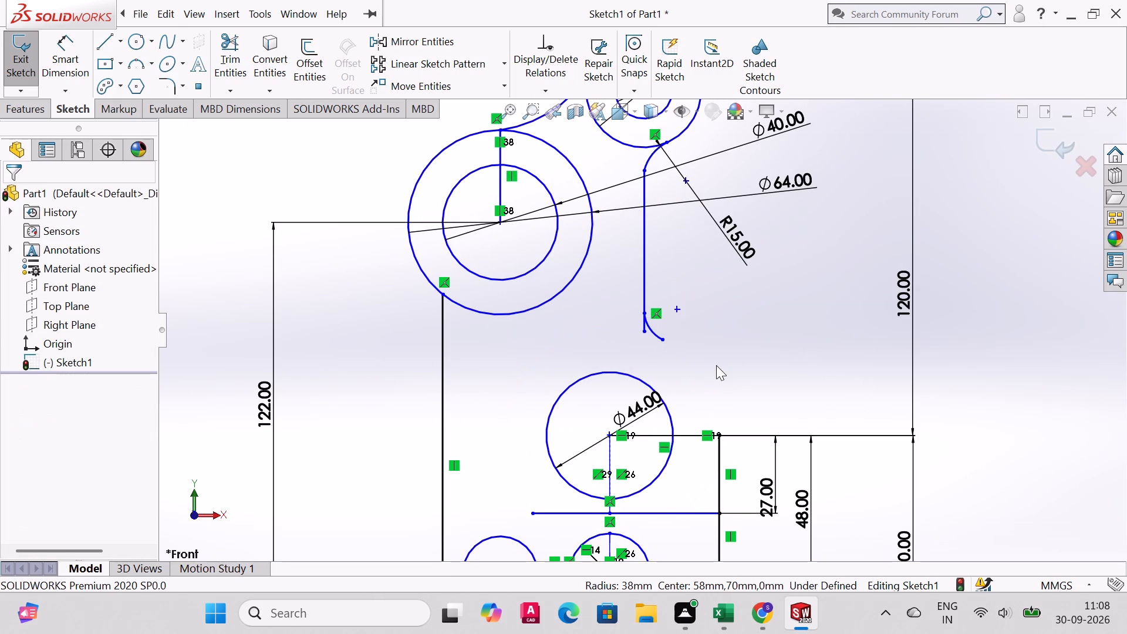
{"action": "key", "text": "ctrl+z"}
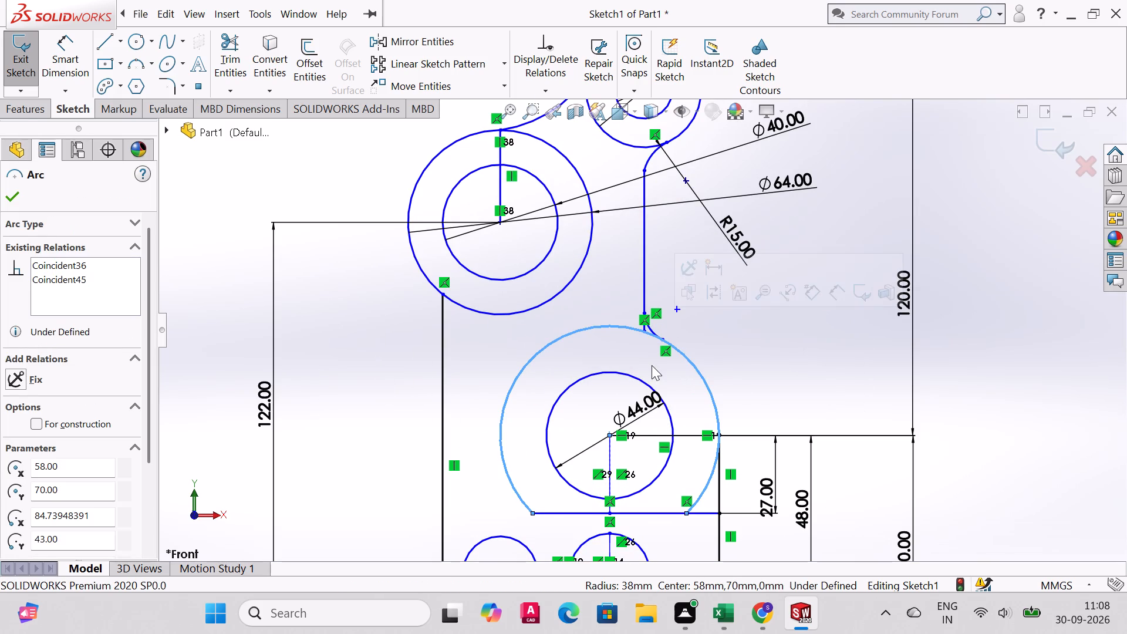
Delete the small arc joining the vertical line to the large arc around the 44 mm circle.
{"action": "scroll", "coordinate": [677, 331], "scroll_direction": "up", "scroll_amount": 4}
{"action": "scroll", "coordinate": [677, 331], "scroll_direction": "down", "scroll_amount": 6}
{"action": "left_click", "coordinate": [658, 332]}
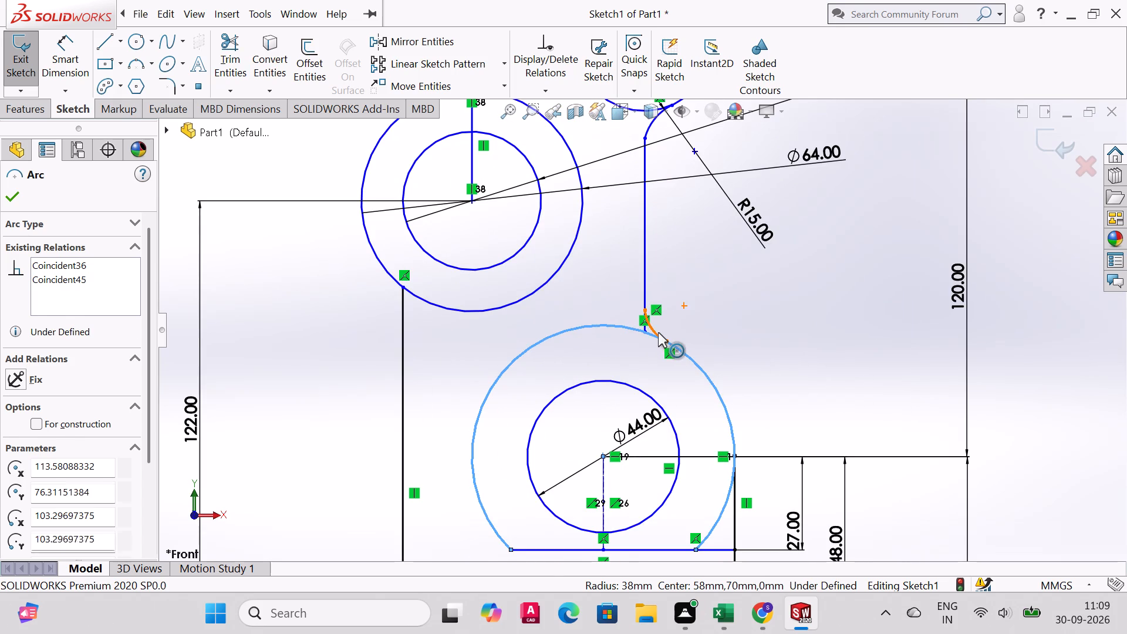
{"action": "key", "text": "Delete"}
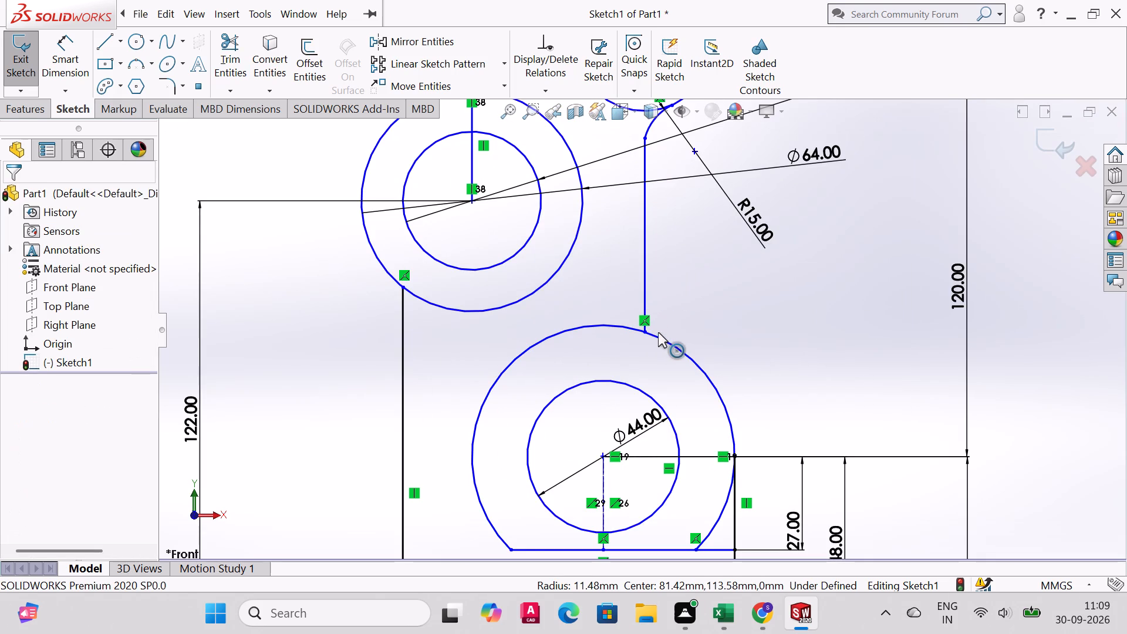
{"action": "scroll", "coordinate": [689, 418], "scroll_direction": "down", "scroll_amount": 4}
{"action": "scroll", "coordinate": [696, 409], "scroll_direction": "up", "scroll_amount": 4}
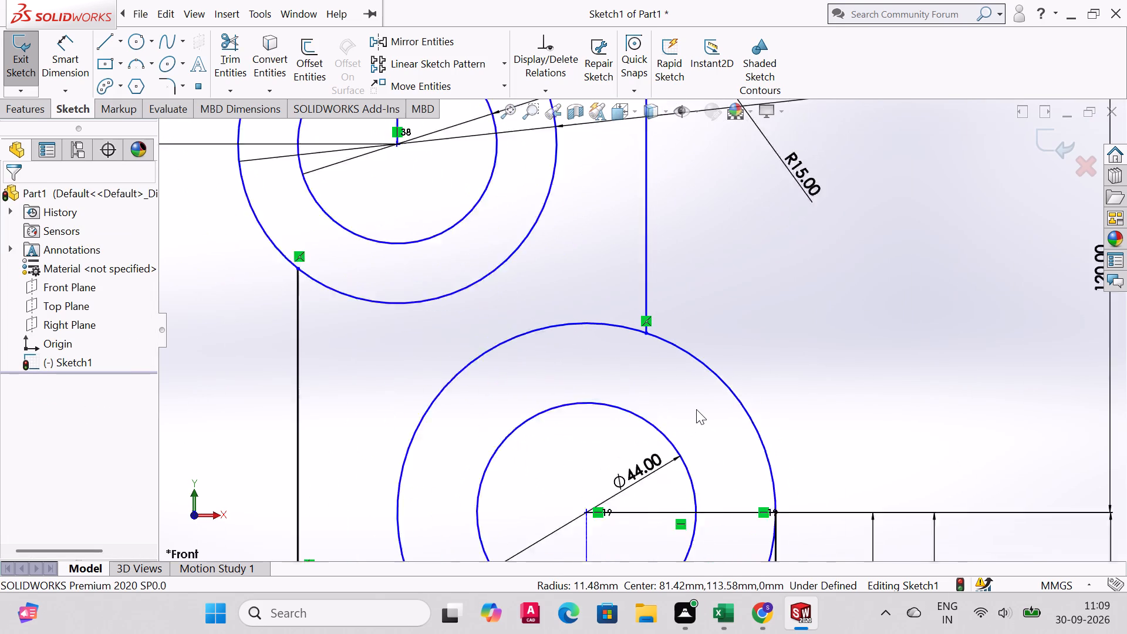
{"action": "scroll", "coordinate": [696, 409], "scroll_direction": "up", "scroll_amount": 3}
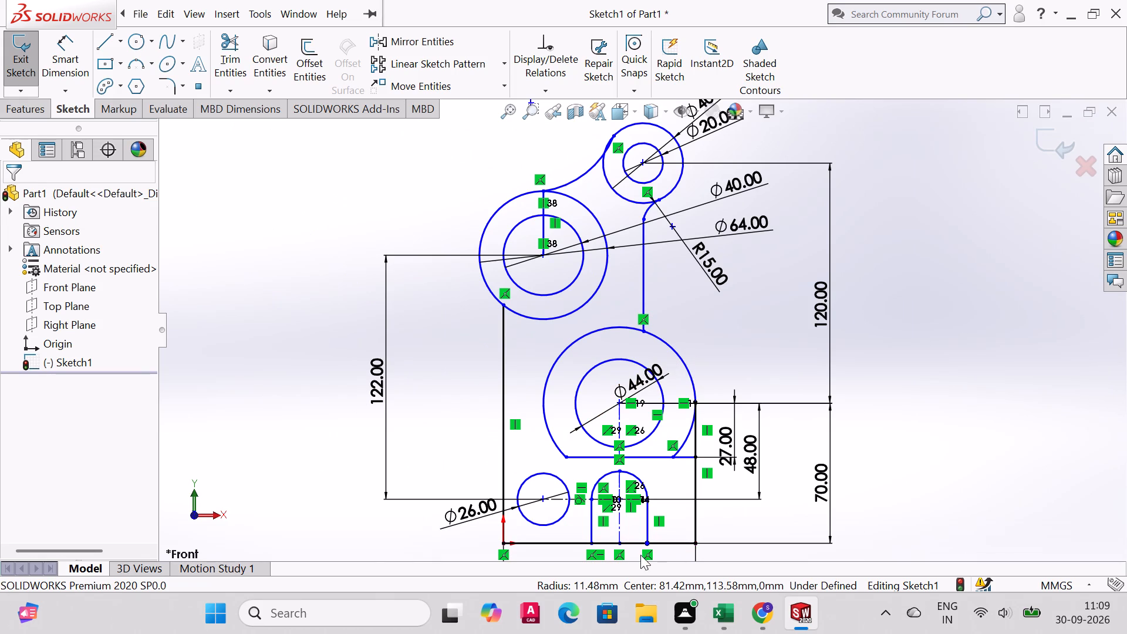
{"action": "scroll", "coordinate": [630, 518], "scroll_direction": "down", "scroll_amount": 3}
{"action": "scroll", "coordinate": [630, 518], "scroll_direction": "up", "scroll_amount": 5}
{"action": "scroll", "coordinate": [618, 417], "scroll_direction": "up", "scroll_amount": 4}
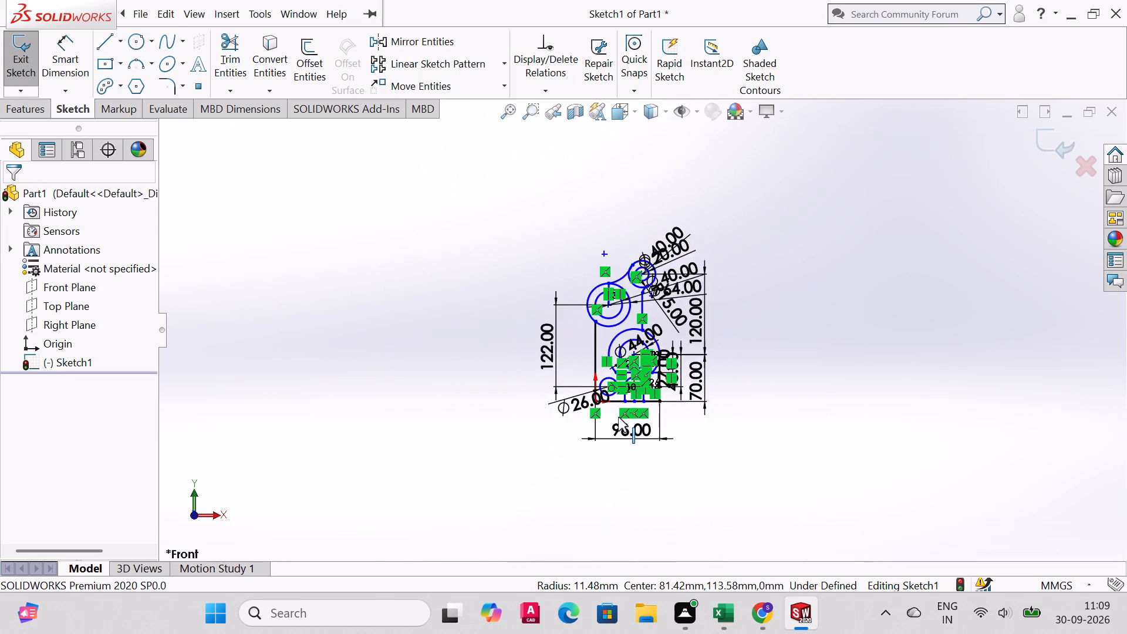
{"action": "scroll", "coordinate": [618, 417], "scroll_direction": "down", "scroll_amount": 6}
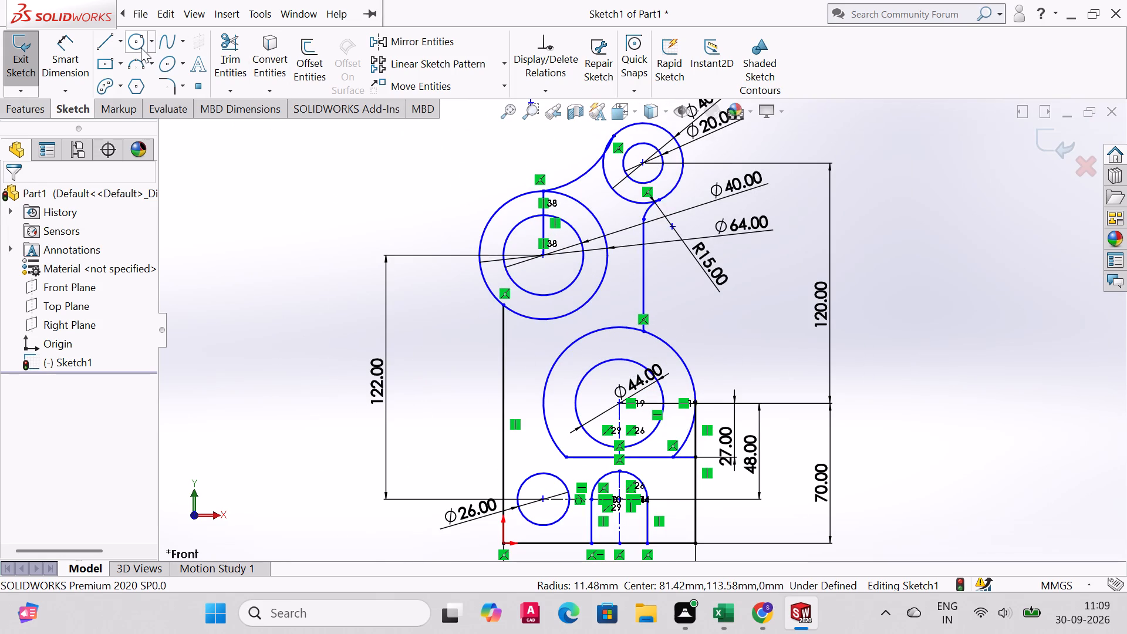
Power-trim both halves of the bracket's bottom line that cross the open end of the arched slot.
{"action": "left_click", "coordinate": [218, 45]}
{"action": "scroll", "coordinate": [558, 298], "scroll_direction": "down", "scroll_amount": 2}
{"action": "scroll", "coordinate": [559, 358], "scroll_direction": "up", "scroll_amount": 5}
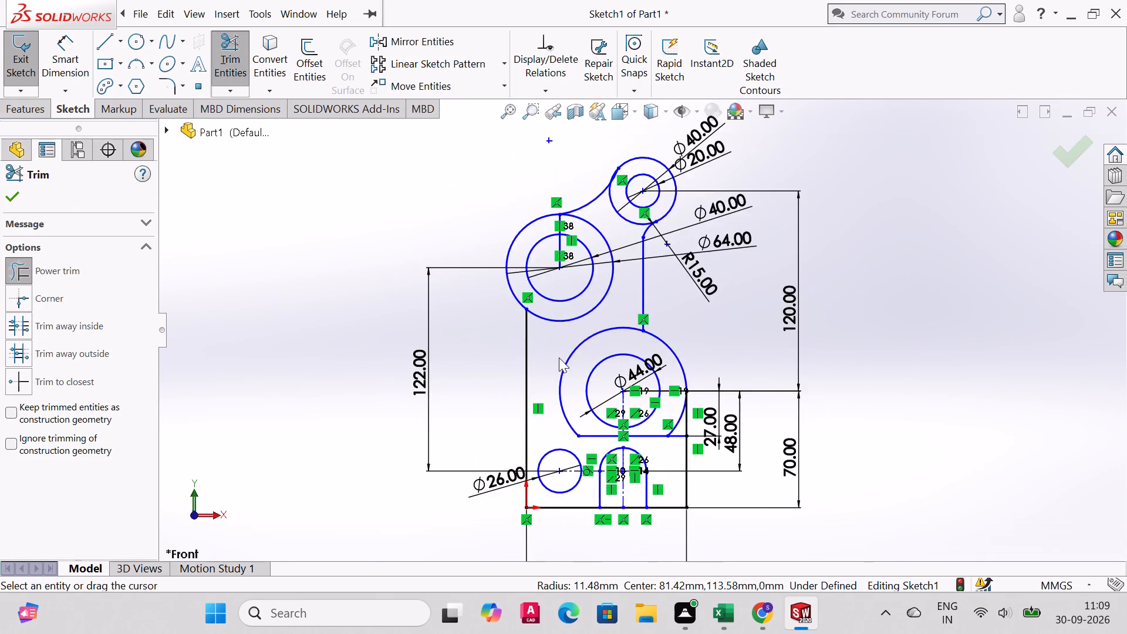
{"action": "left_click_drag", "start_coordinate": [613, 464], "coordinate": [616, 480]}
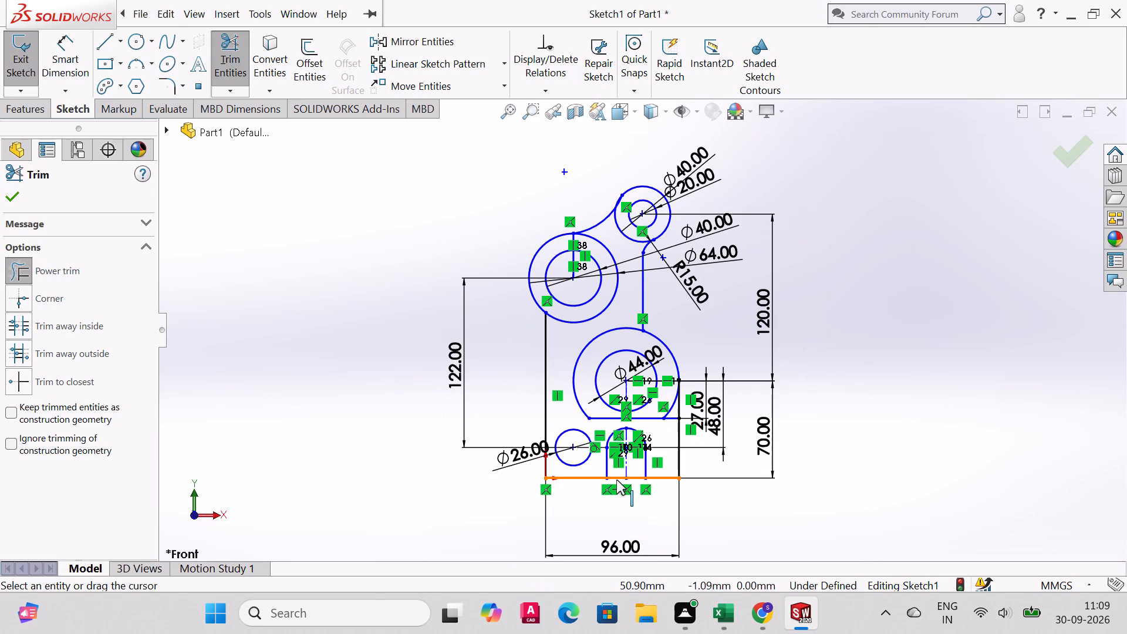
{"action": "scroll", "coordinate": [616, 480], "scroll_direction": "up", "scroll_amount": 5}
{"action": "scroll", "coordinate": [622, 374], "scroll_direction": "down", "scroll_amount": 5}
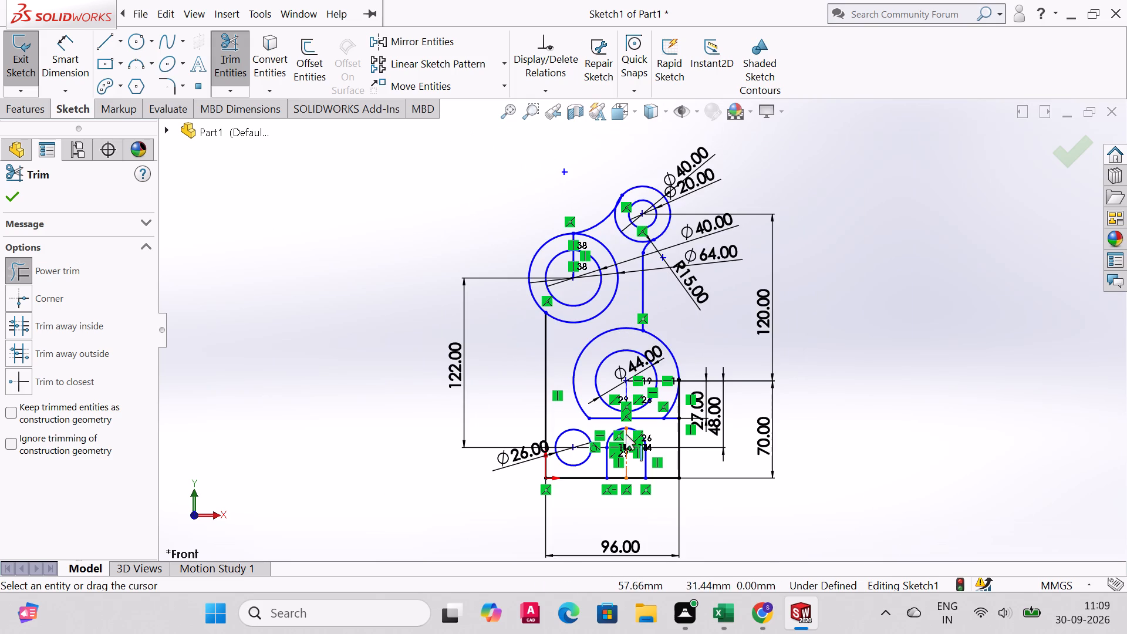
{"action": "left_click", "coordinate": [535, 113]}
{"action": "left_click_drag", "start_coordinate": [565, 420], "coordinate": [740, 544]}
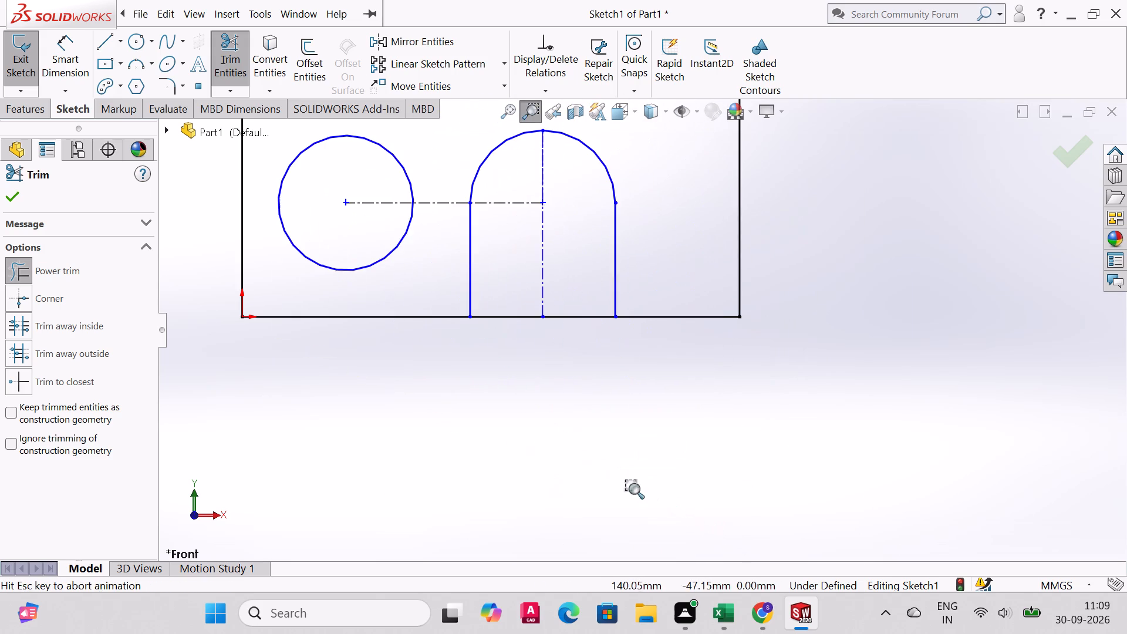
{"action": "left_click", "coordinate": [534, 109]}
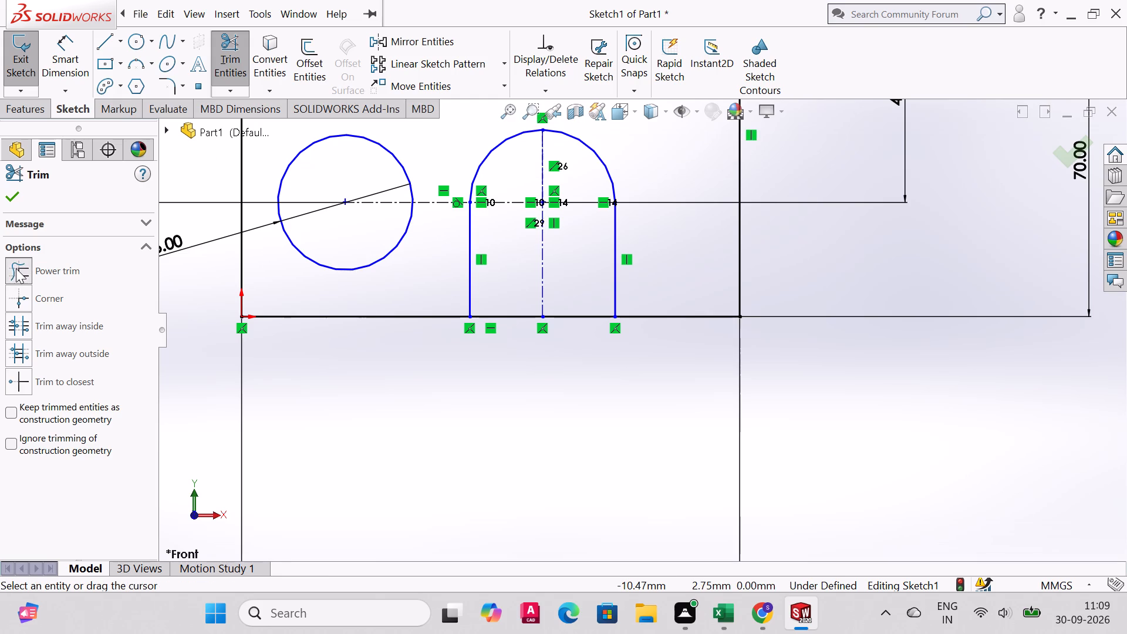
{"action": "left_click", "coordinate": [16, 268]}
{"action": "left_click_drag", "start_coordinate": [505, 281], "coordinate": [518, 342]}
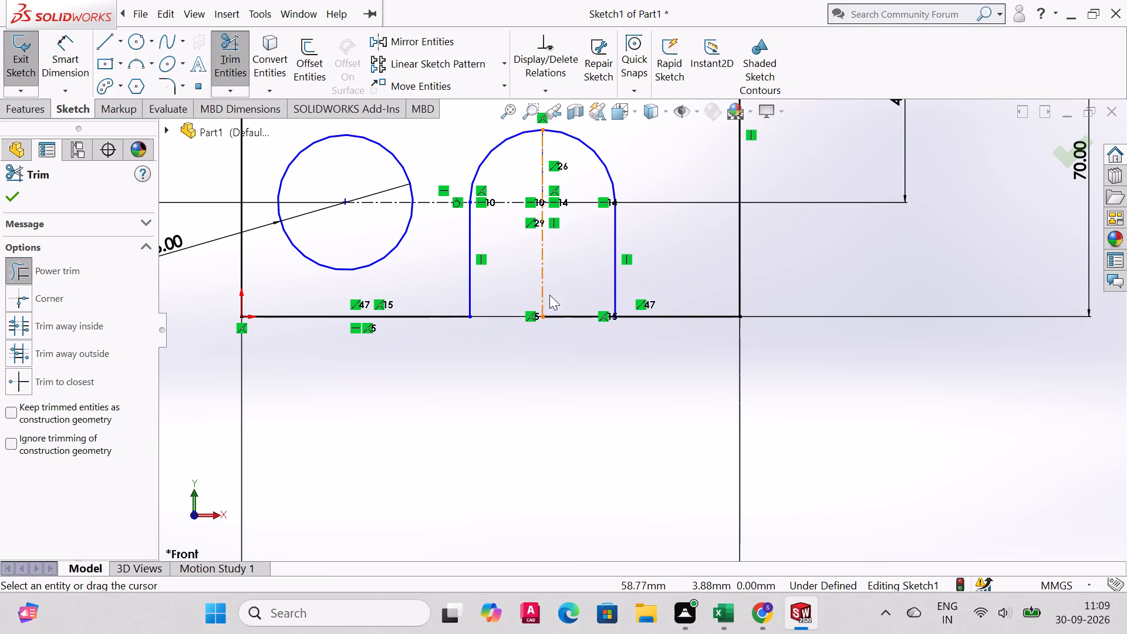
{"action": "left_click_drag", "start_coordinate": [568, 280], "coordinate": [575, 340]}
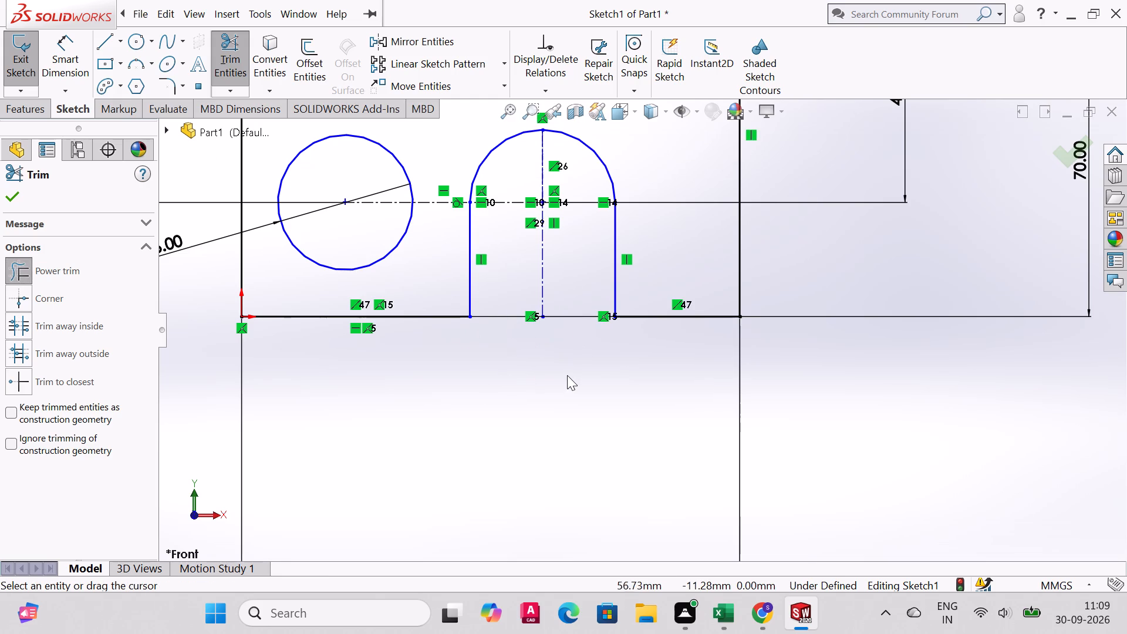
Dimension the radius of the arched slot's top arc as 14 mm.
{"action": "scroll", "coordinate": [566, 377], "scroll_direction": "up", "scroll_amount": 3}
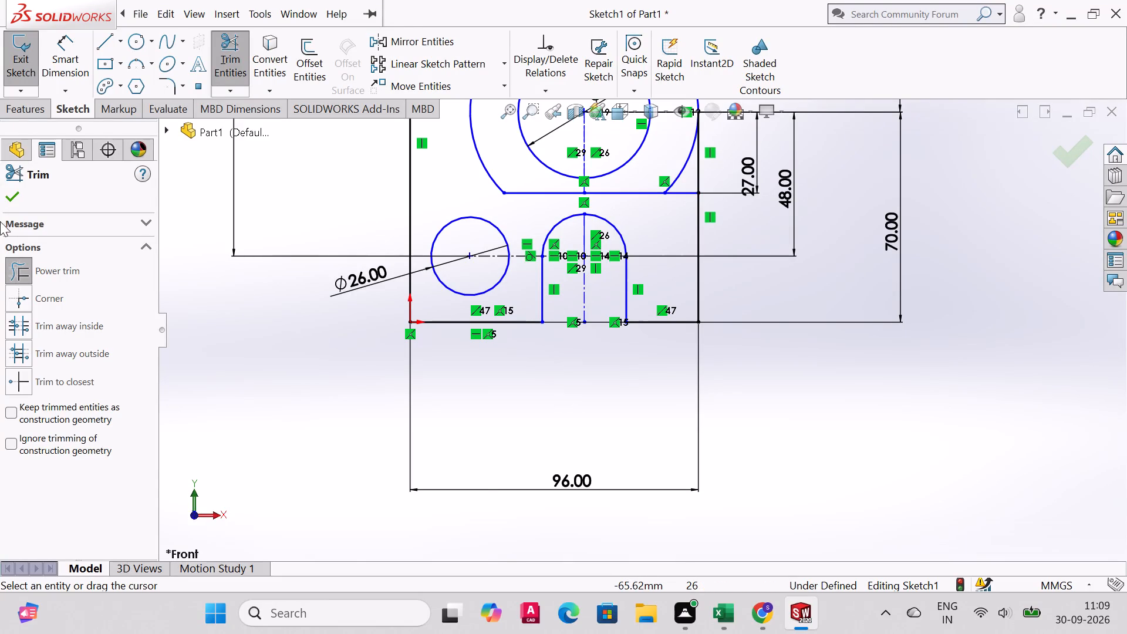
{"action": "left_click", "coordinate": [61, 57]}
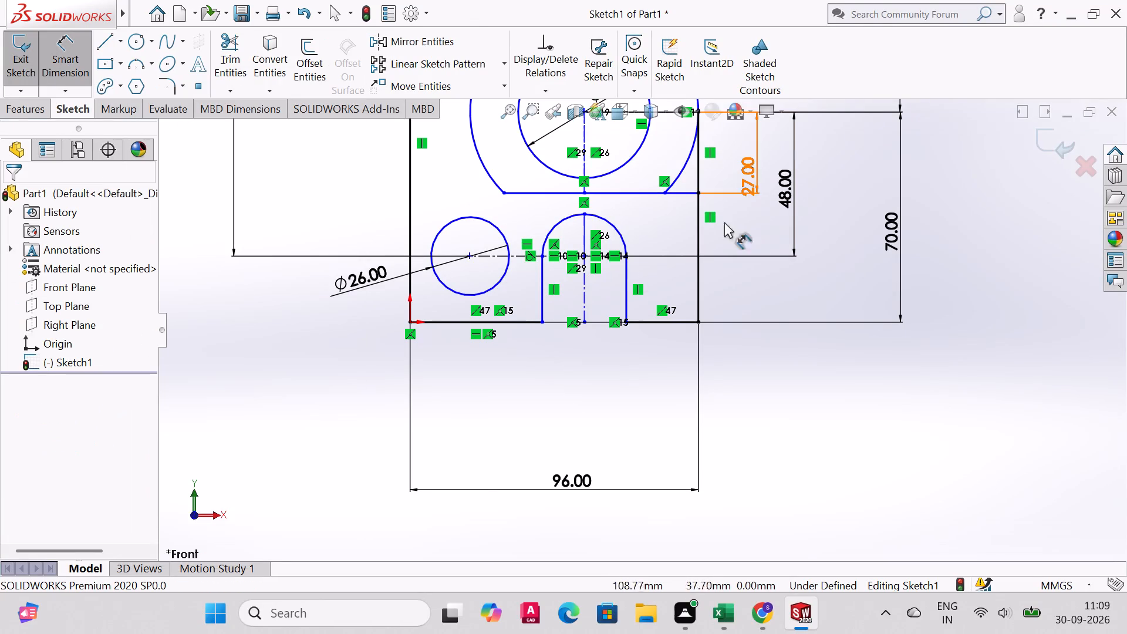
{"action": "left_click", "coordinate": [622, 232]}
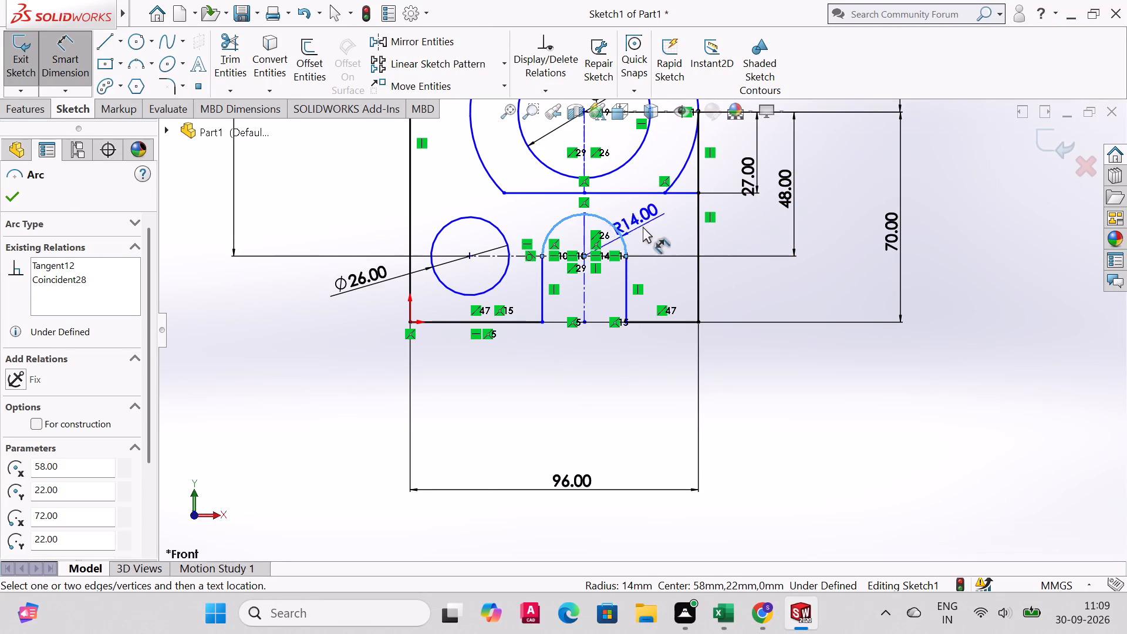
{"action": "left_click", "coordinate": [655, 232]}
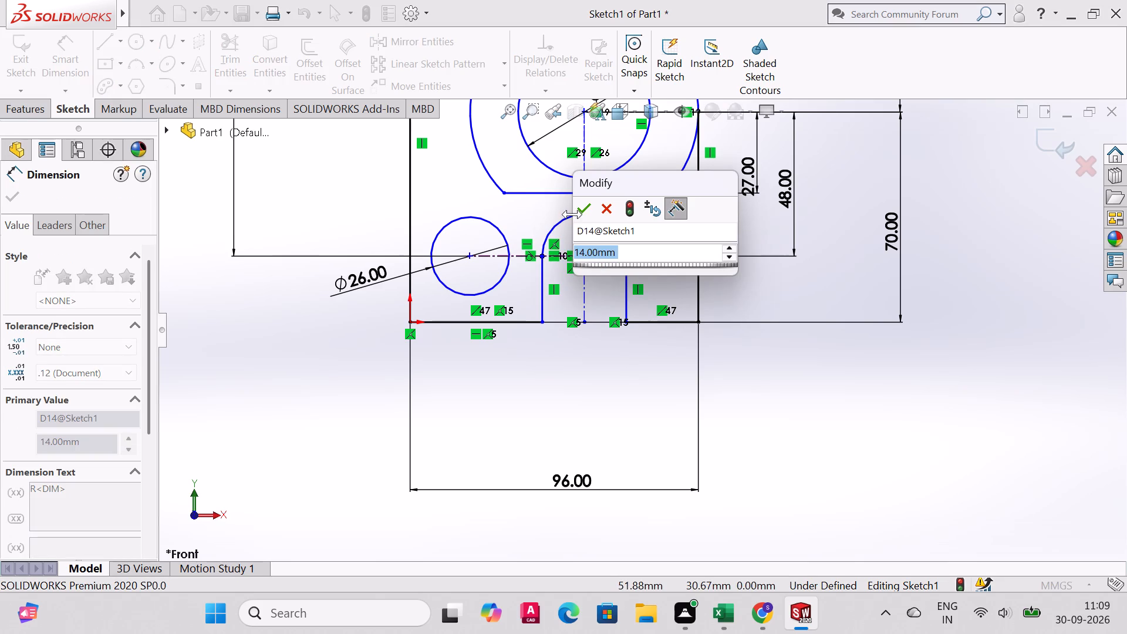
{"action": "left_click", "coordinate": [583, 208]}
{"action": "scroll", "coordinate": [612, 281], "scroll_direction": "up", "scroll_amount": 4}
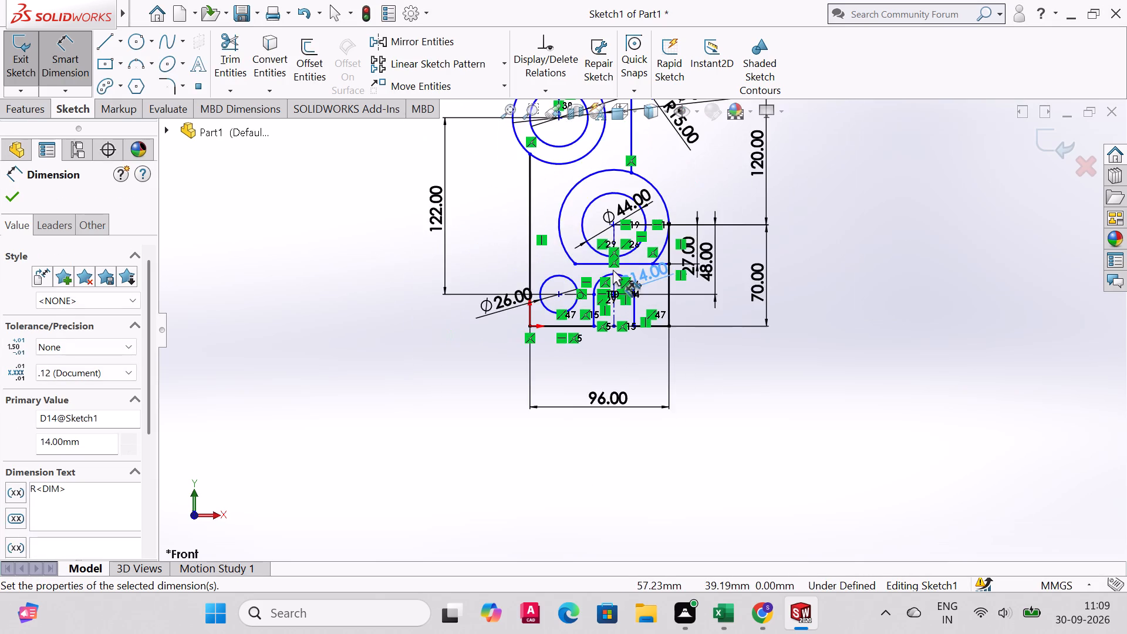
Draw a vertical centerline from the center of the 26 mm circle down to the bracket's bottom line.
{"action": "scroll", "coordinate": [613, 269], "scroll_direction": "down", "scroll_amount": 2}
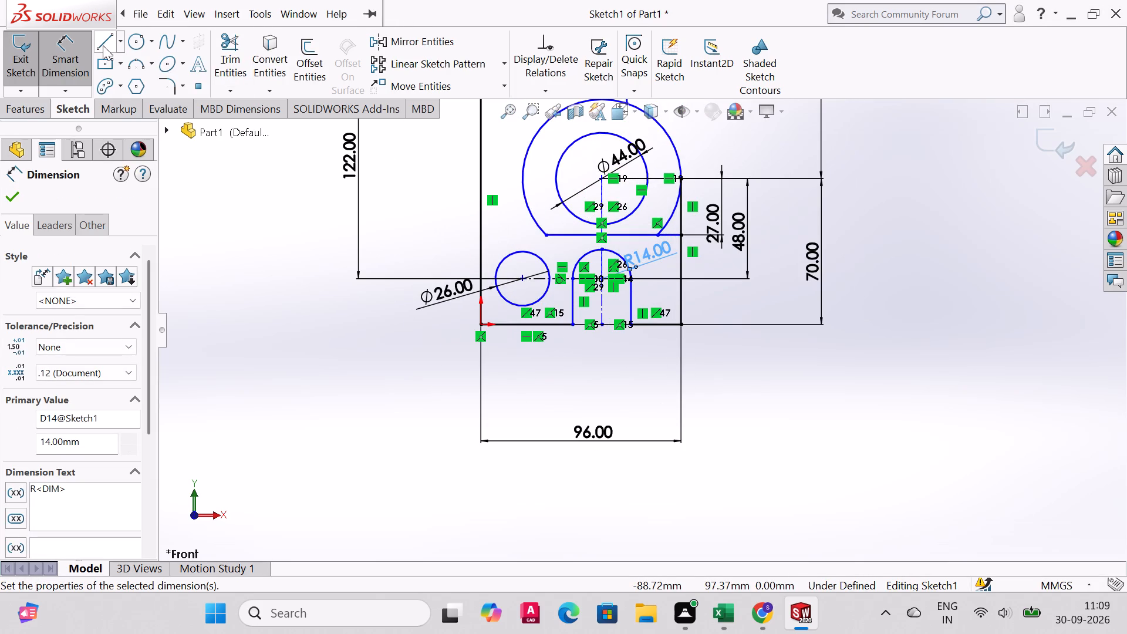
{"action": "left_click", "coordinate": [117, 45]}
{"action": "left_click", "coordinate": [127, 85]}
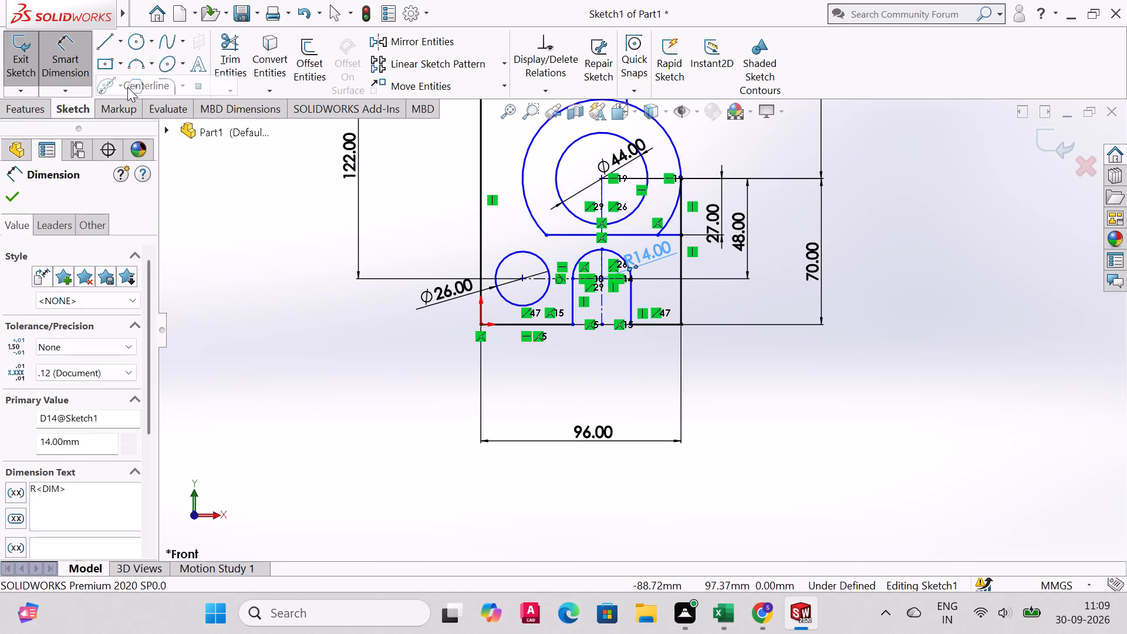
{"action": "left_click", "coordinate": [522, 280]}
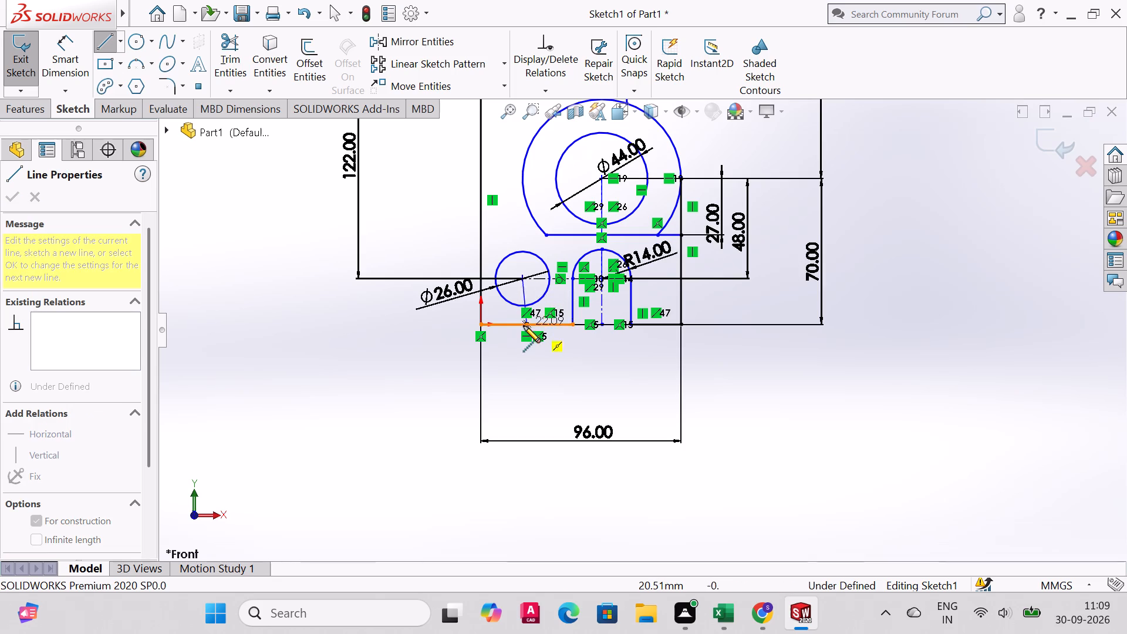
{"action": "left_click", "coordinate": [523, 323]}
{"action": "right_click", "coordinate": [522, 323]}
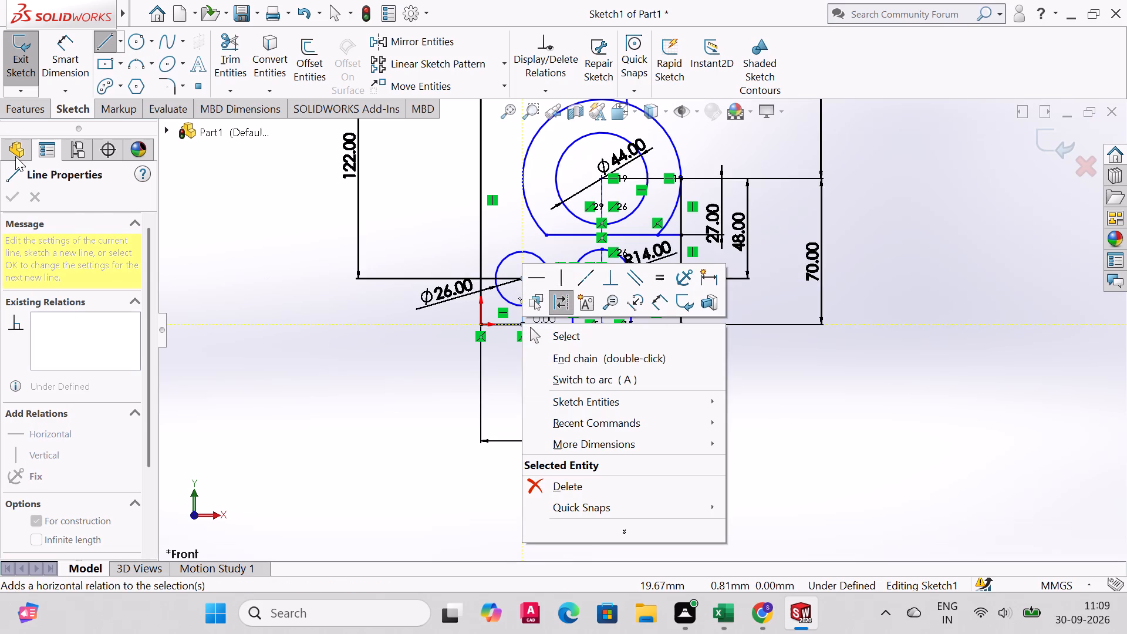
{"action": "left_click", "coordinate": [92, 205]}
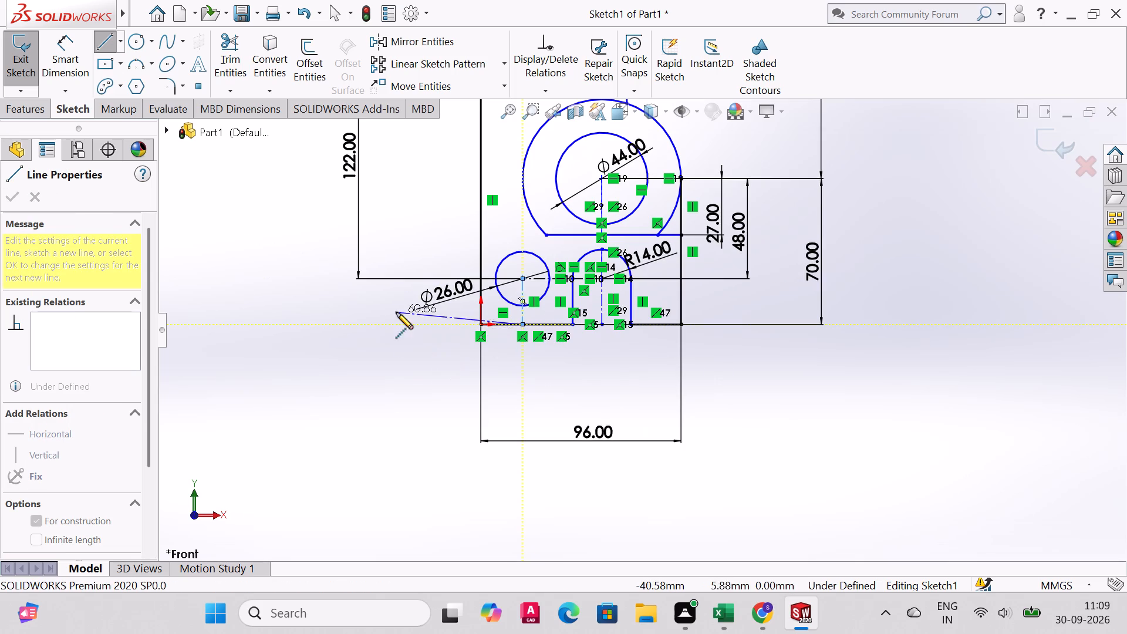
{"action": "right_click", "coordinate": [393, 358]}
{"action": "left_click", "coordinate": [444, 370]}
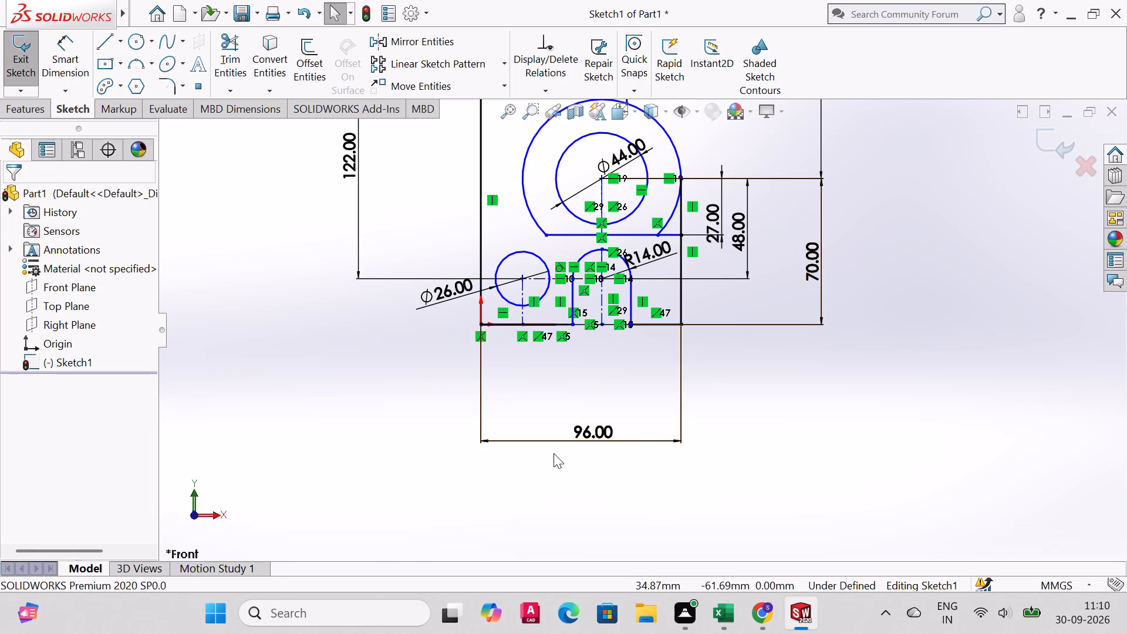
Examine the whole bracket sketch, checking its outline, circle pairs, arched slot and dimensions.
{"action": "scroll", "coordinate": [571, 277], "scroll_direction": "up", "scroll_amount": 1}
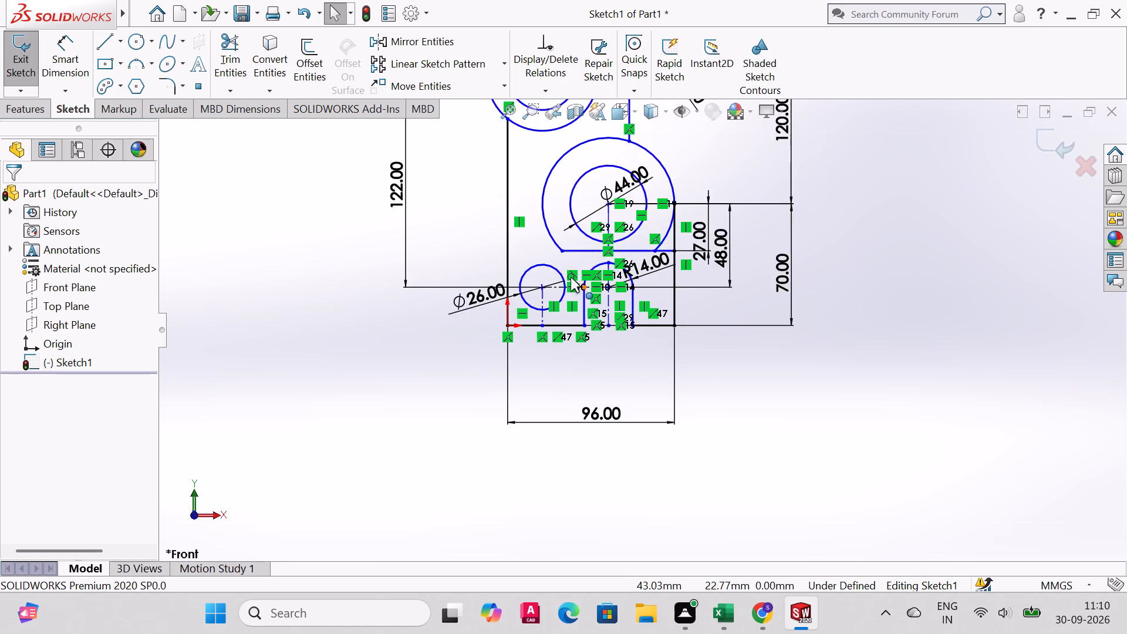
{"action": "scroll", "coordinate": [571, 276], "scroll_direction": "down", "scroll_amount": 2}
{"action": "scroll", "coordinate": [571, 276], "scroll_direction": "up", "scroll_amount": 4}
{"action": "scroll", "coordinate": [579, 225], "scroll_direction": "up", "scroll_amount": 2}
{"action": "scroll", "coordinate": [642, 170], "scroll_direction": "down", "scroll_amount": 2}
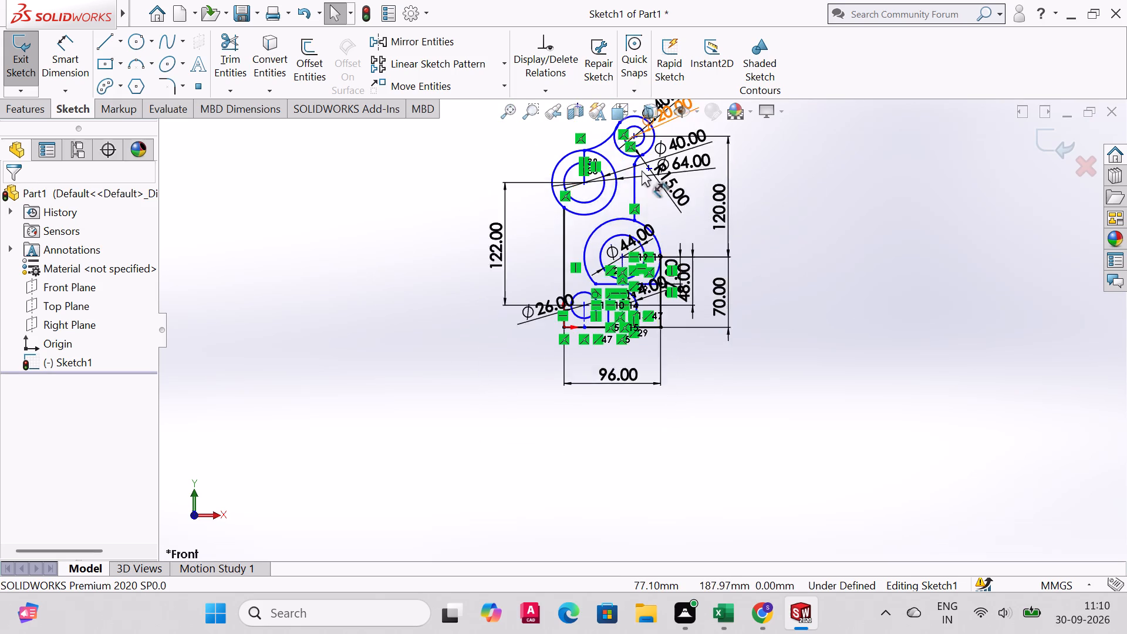
{"action": "scroll", "coordinate": [642, 170], "scroll_direction": "down", "scroll_amount": 1}
{"action": "scroll", "coordinate": [672, 154], "scroll_direction": "up", "scroll_amount": 5}
{"action": "scroll", "coordinate": [672, 154], "scroll_direction": "down", "scroll_amount": 4}
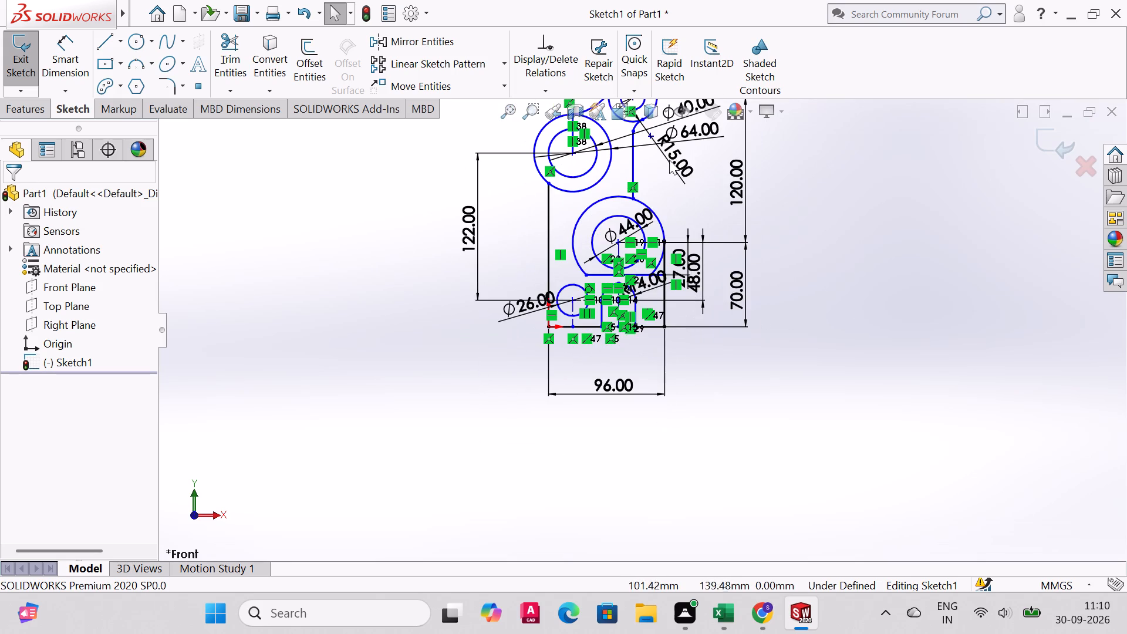
{"action": "left_click", "coordinate": [515, 114]}
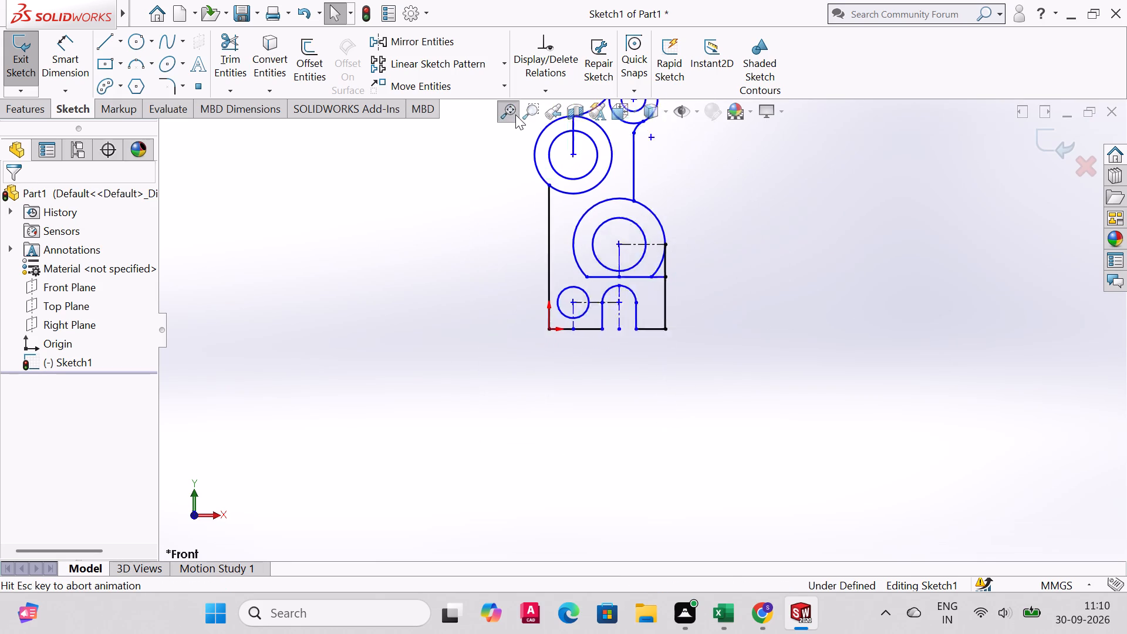
{"action": "left_click", "coordinate": [501, 112]}
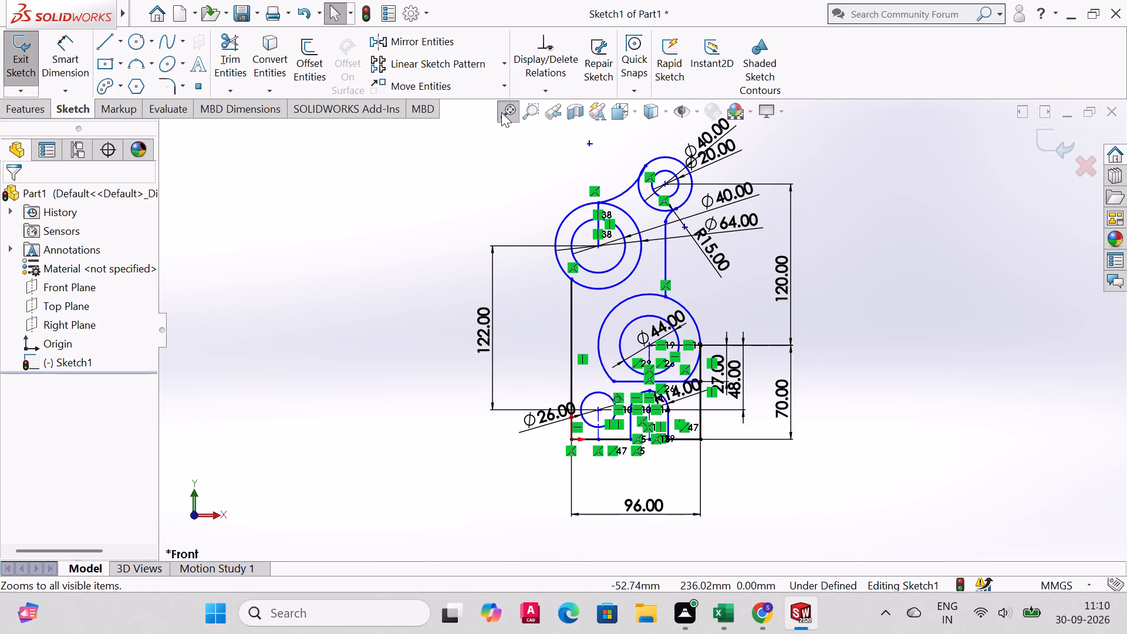
{"action": "scroll", "coordinate": [650, 301], "scroll_direction": "up", "scroll_amount": 2}
{"action": "scroll", "coordinate": [650, 301], "scroll_direction": "down", "scroll_amount": 3}
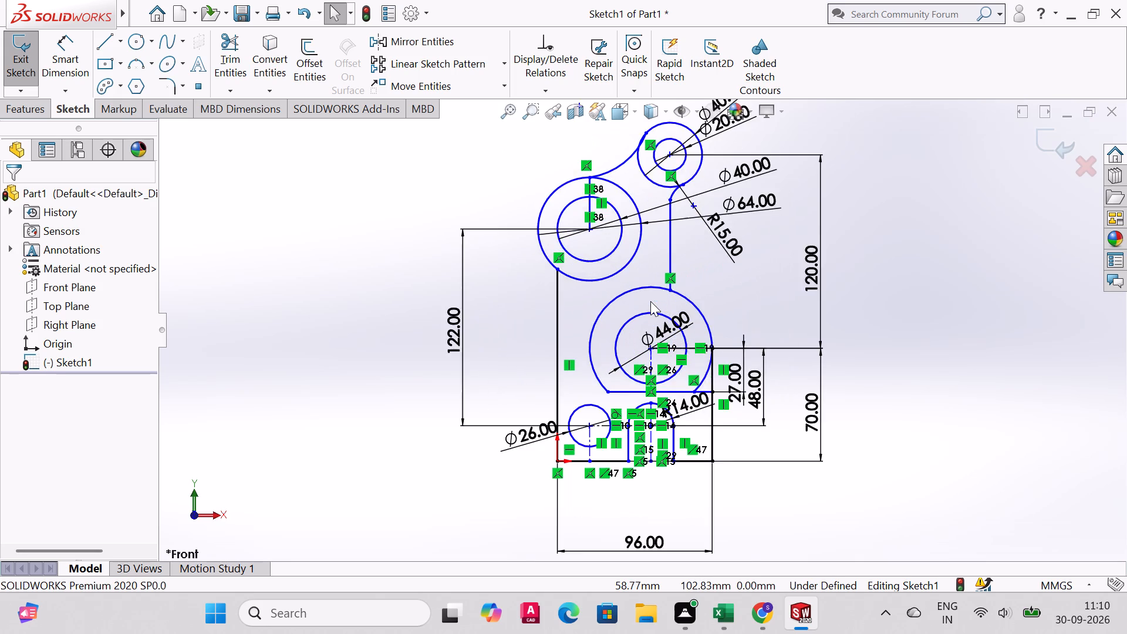
{"action": "scroll", "coordinate": [650, 301], "scroll_direction": "down", "scroll_amount": 3}
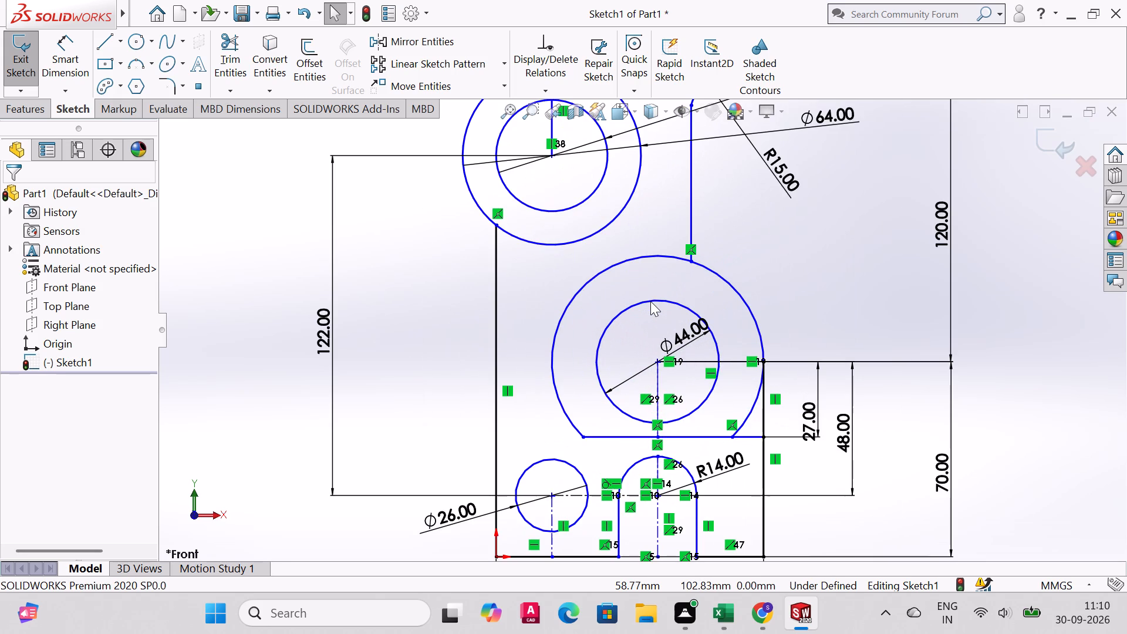
{"action": "scroll", "coordinate": [650, 301], "scroll_direction": "down", "scroll_amount": 1}
{"action": "scroll", "coordinate": [650, 301], "scroll_direction": "up", "scroll_amount": 4}
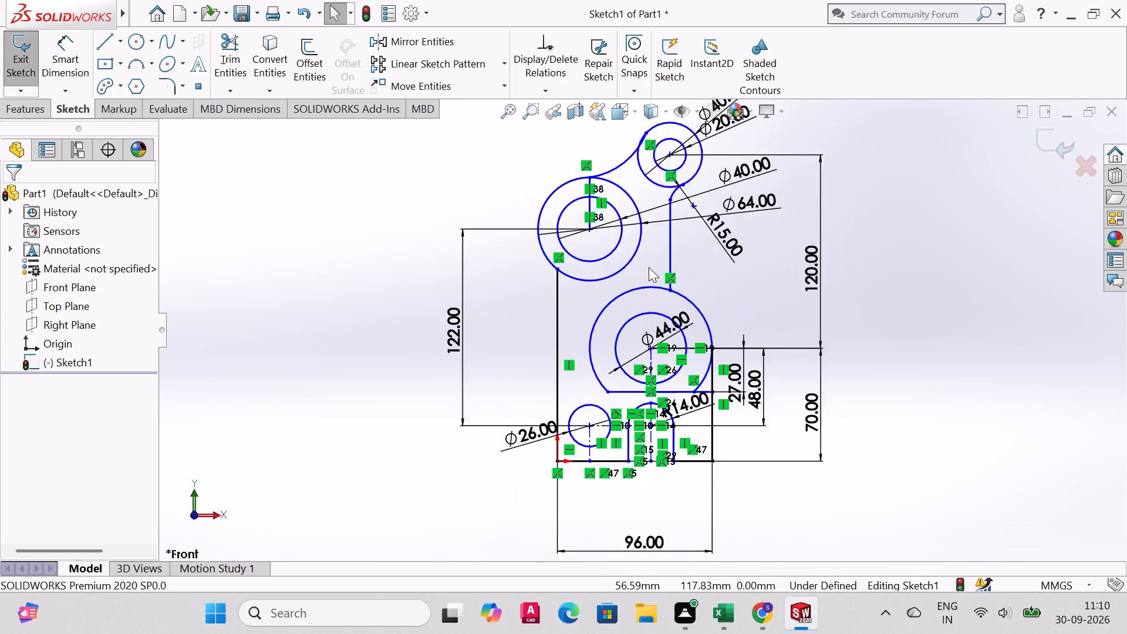
{"action": "scroll", "coordinate": [649, 267], "scroll_direction": "up", "scroll_amount": 1}
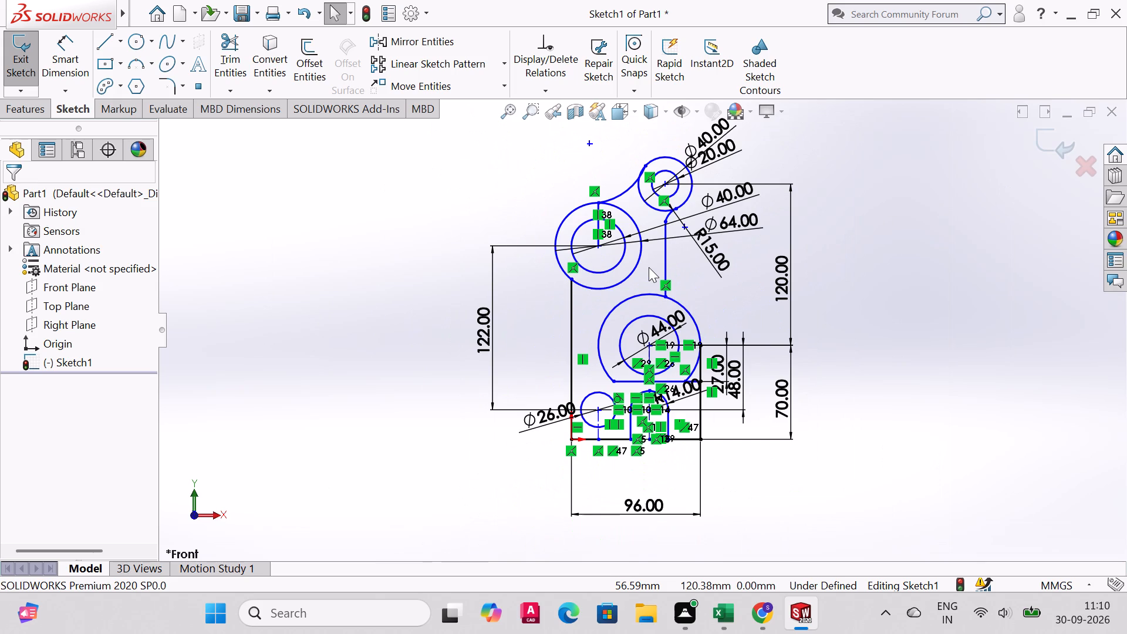
{"action": "scroll", "coordinate": [649, 267], "scroll_direction": "down", "scroll_amount": 3}
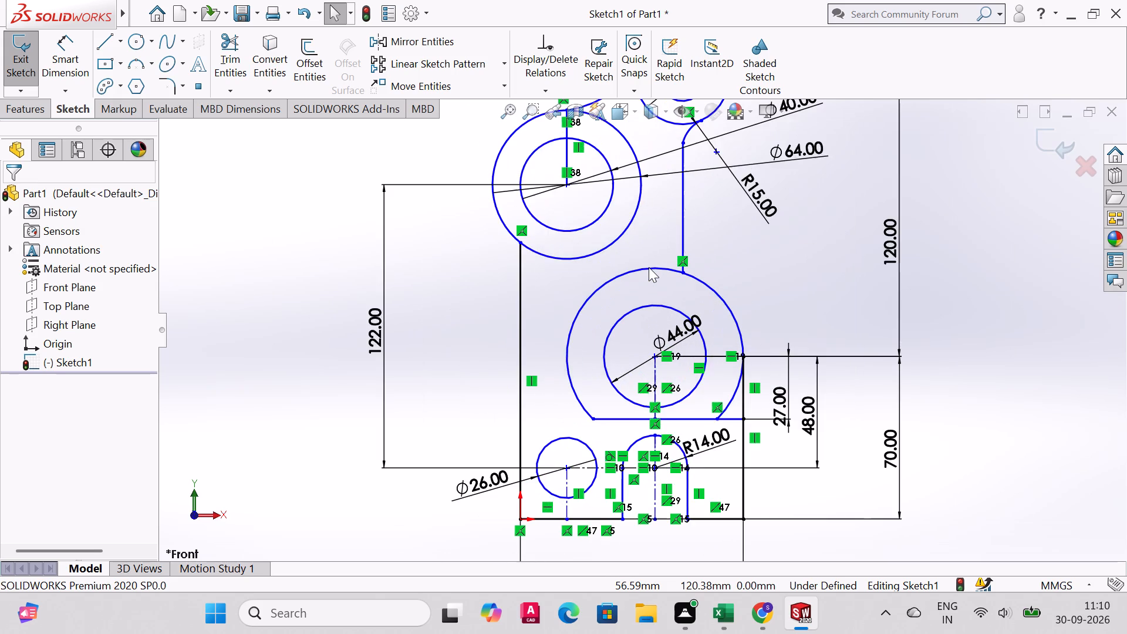
{"action": "scroll", "coordinate": [649, 267], "scroll_direction": "down", "scroll_amount": 1}
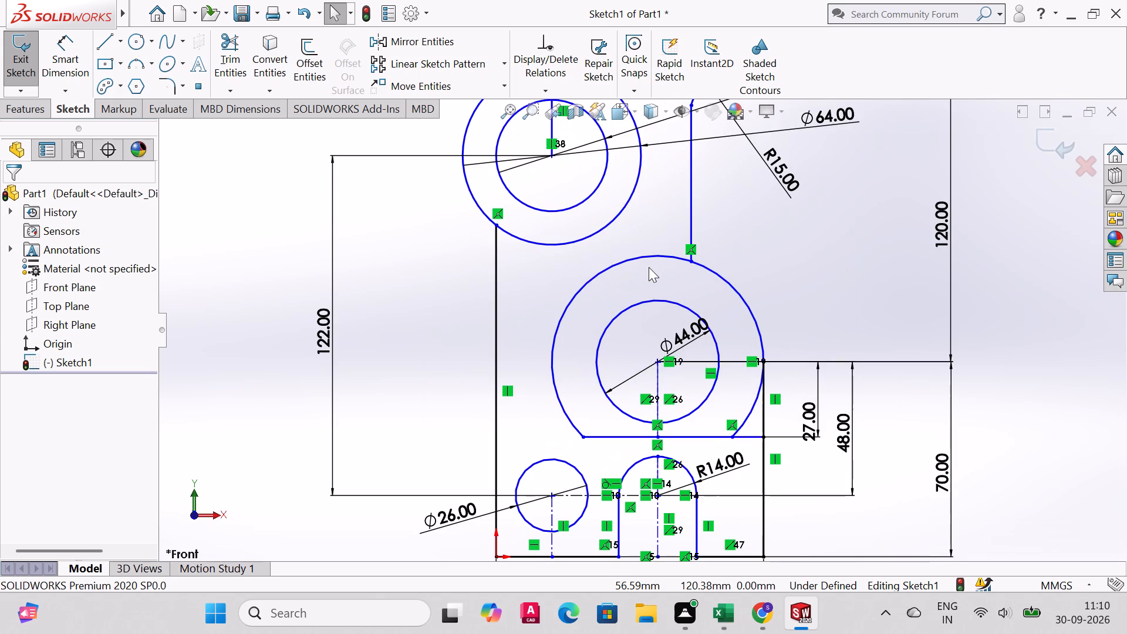
{"action": "scroll", "coordinate": [649, 267], "scroll_direction": "down", "scroll_amount": 3}
{"action": "scroll", "coordinate": [649, 267], "scroll_direction": "up", "scroll_amount": 4}
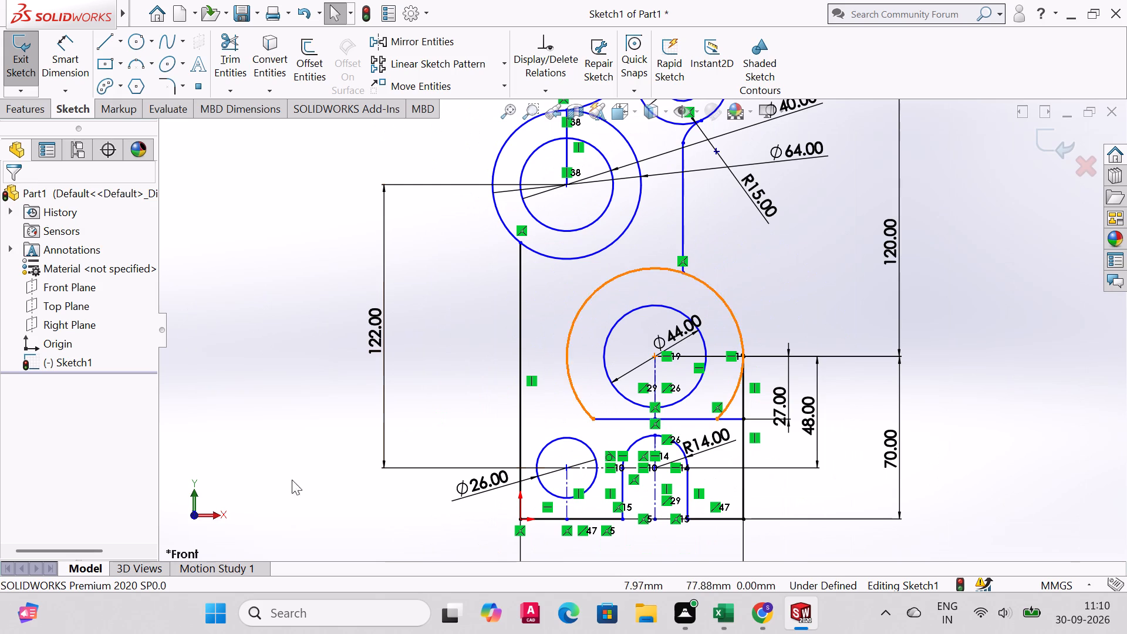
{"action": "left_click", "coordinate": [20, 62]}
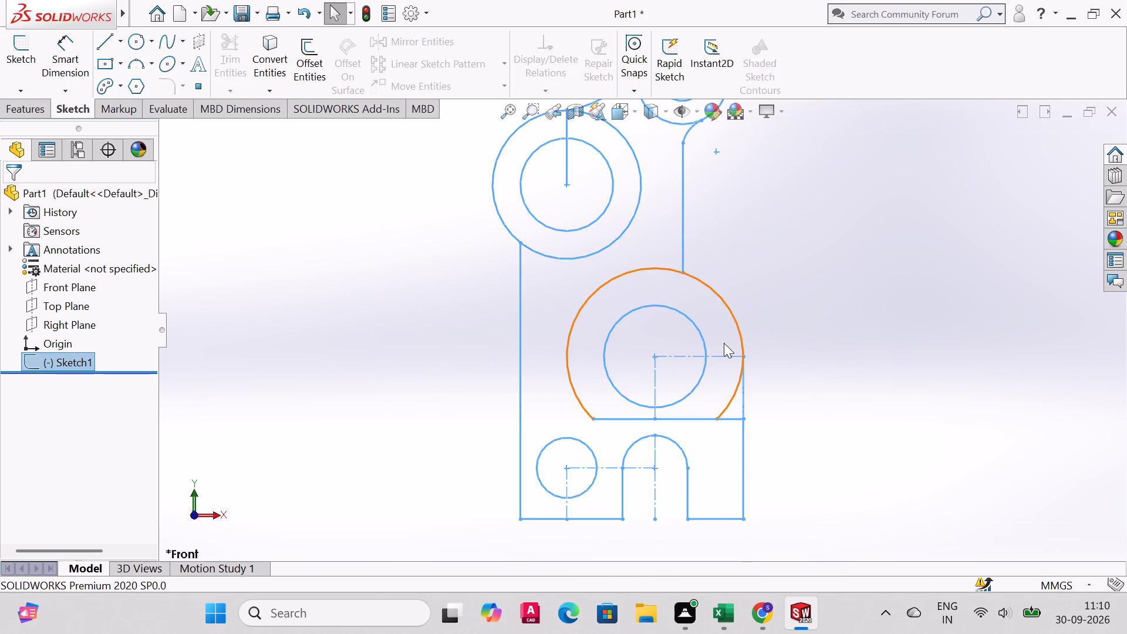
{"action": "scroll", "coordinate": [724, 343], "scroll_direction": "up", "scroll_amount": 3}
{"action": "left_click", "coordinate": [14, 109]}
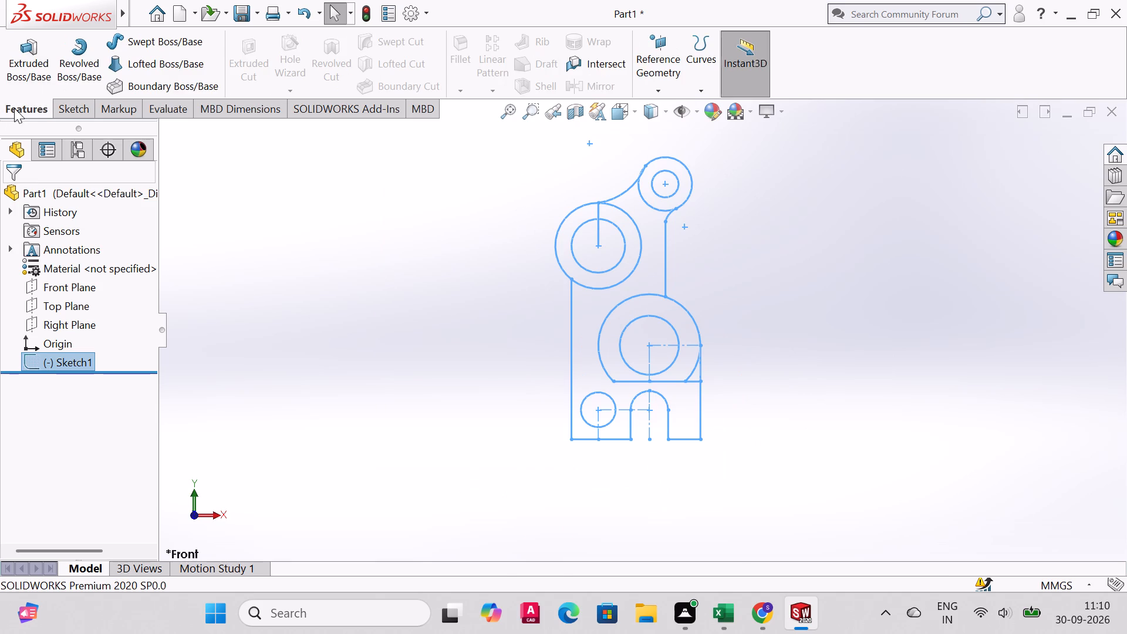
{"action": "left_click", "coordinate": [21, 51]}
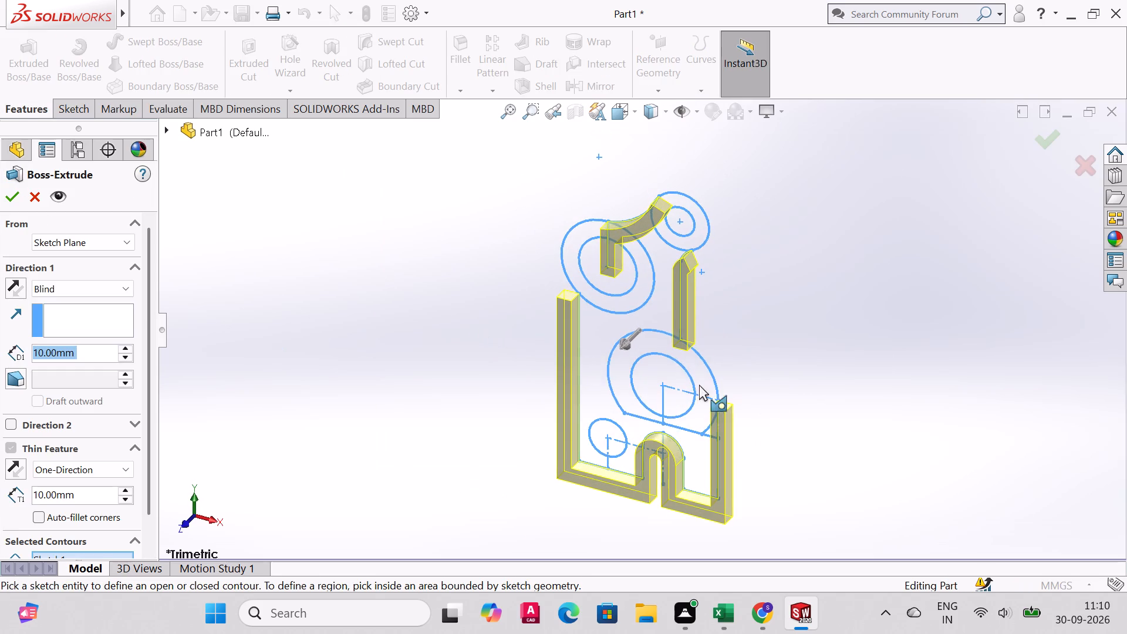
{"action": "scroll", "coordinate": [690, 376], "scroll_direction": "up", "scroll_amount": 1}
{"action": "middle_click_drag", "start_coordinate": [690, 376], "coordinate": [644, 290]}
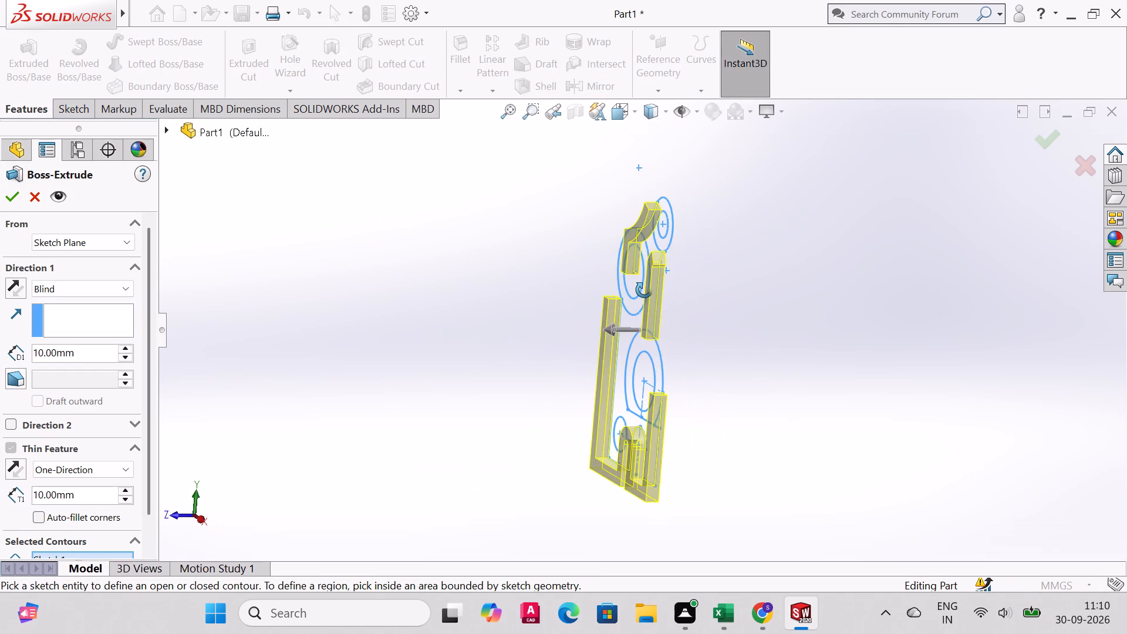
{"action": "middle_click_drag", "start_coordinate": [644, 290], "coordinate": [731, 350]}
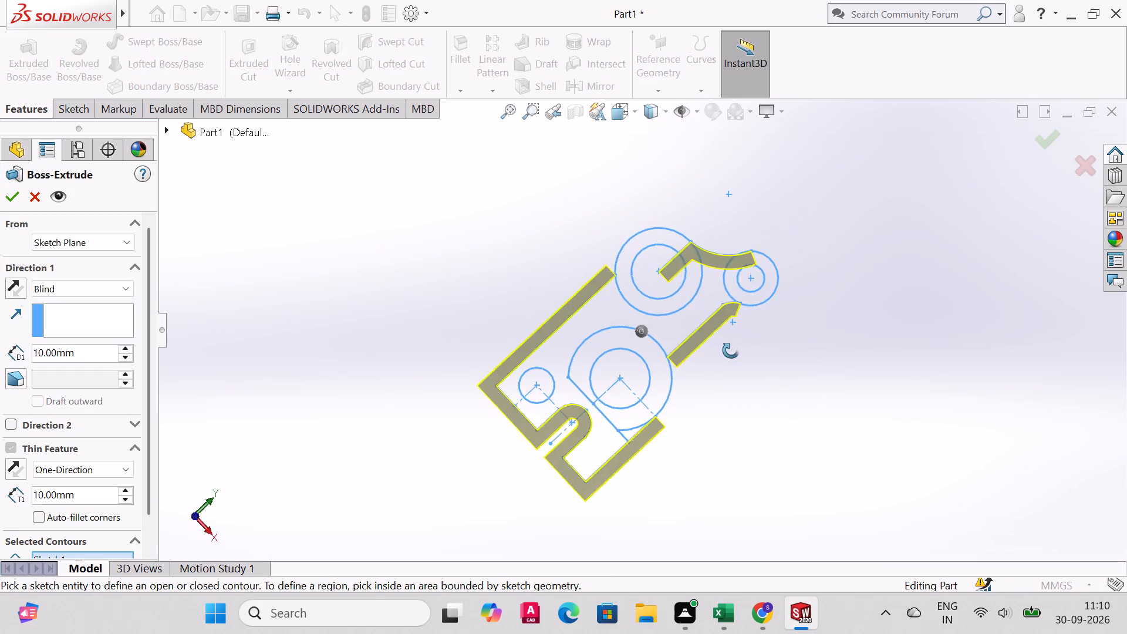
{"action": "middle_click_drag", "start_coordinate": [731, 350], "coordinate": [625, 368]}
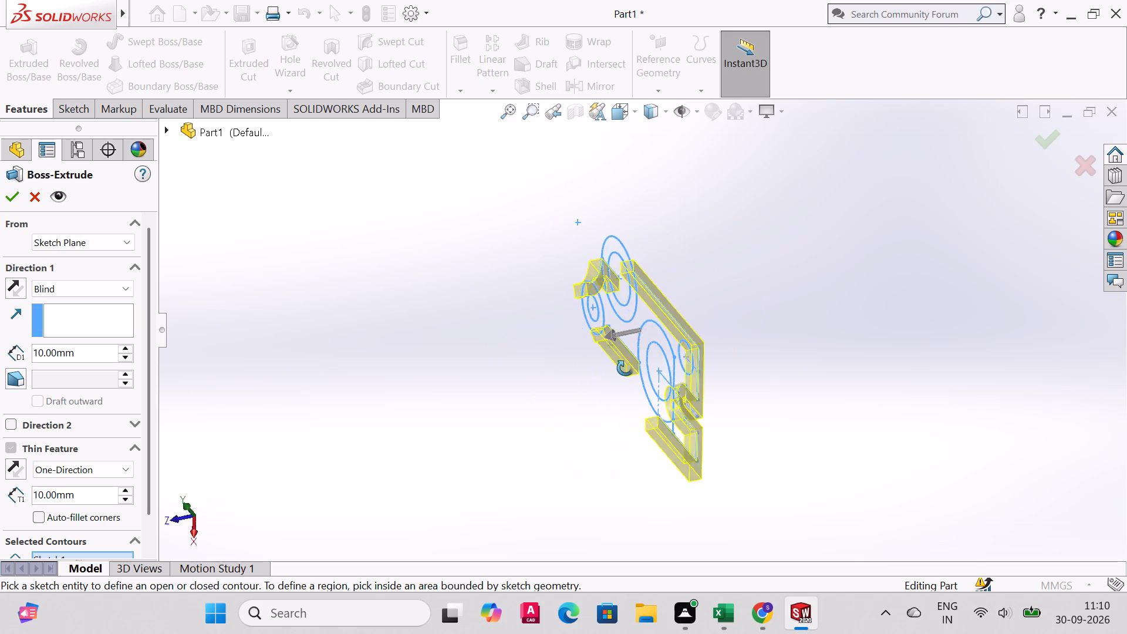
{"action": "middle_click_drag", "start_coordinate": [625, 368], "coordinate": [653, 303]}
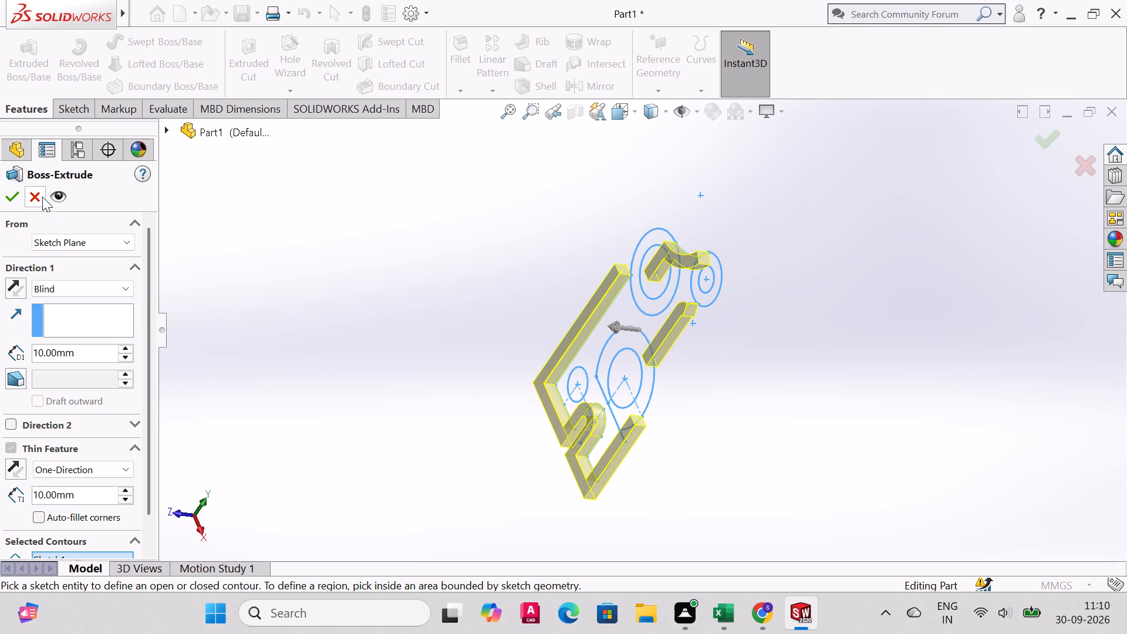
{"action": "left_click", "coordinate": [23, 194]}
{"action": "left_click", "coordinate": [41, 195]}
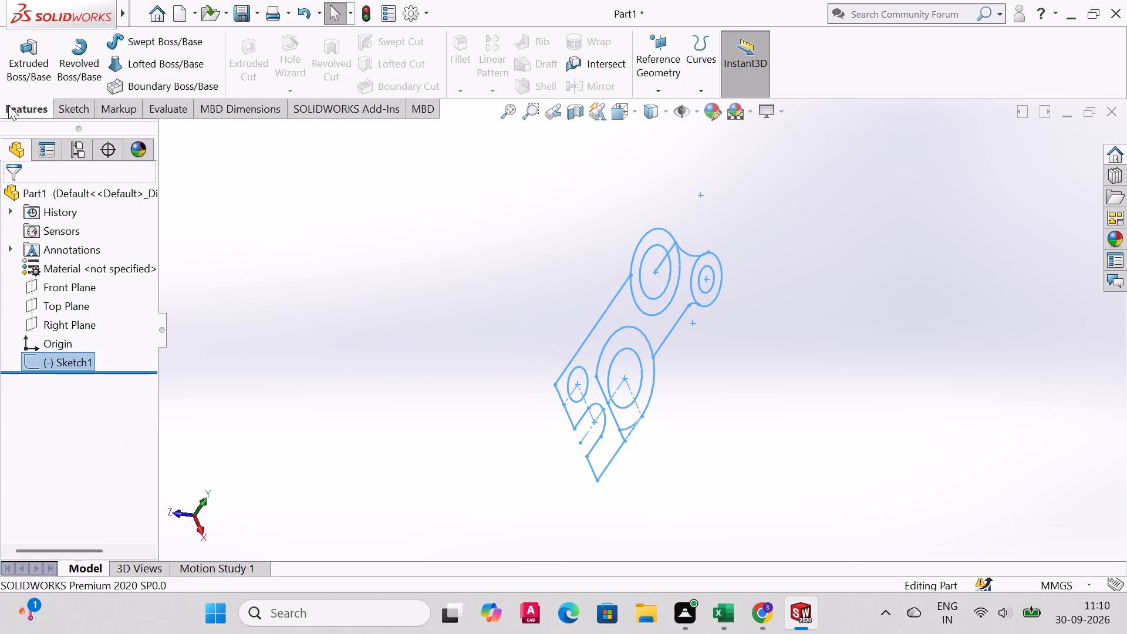
Reopen Sketch1 for editing, with the area between the 64 mm circle and the large arc in front view.
{"action": "key", "text": "ctrl+1"}
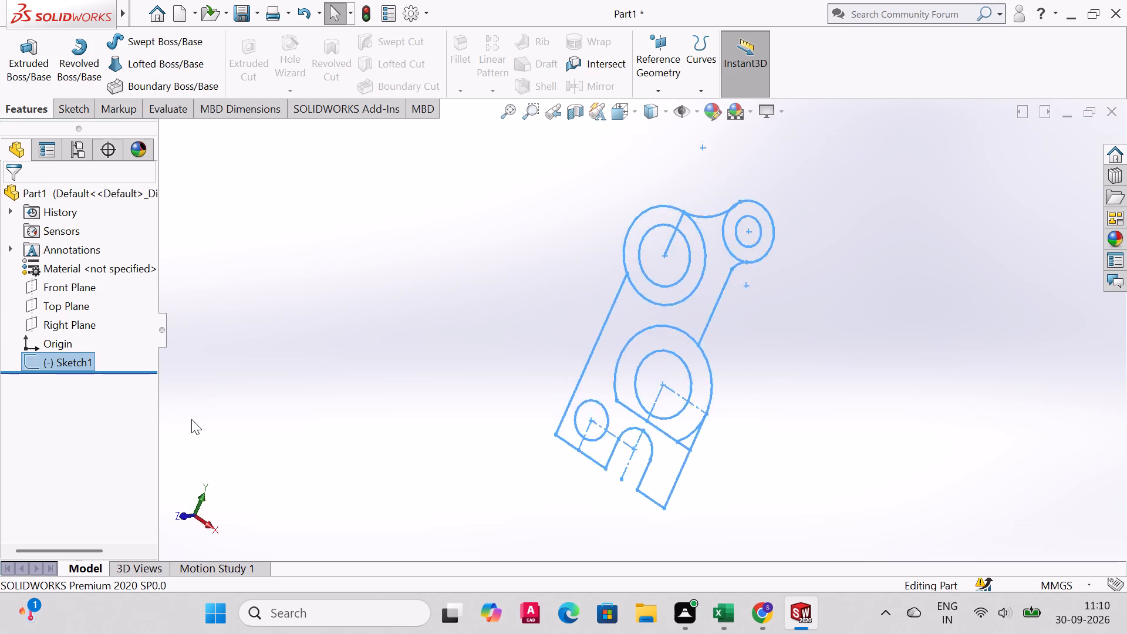
{"action": "scroll", "coordinate": [594, 284], "scroll_direction": "up", "scroll_amount": 3}
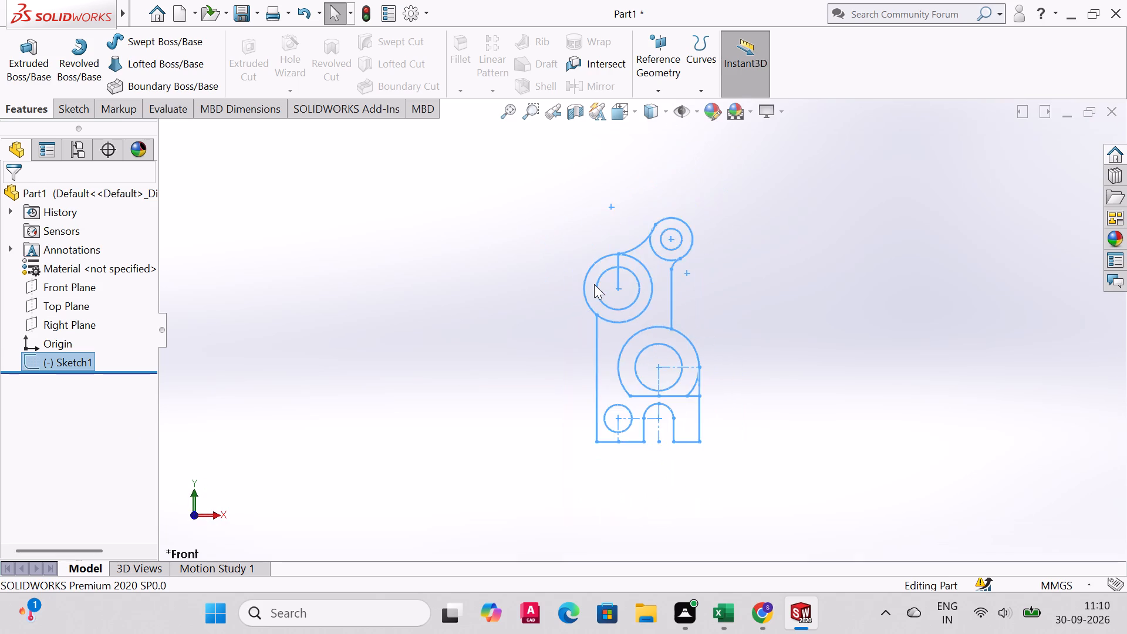
{"action": "scroll", "coordinate": [594, 284], "scroll_direction": "down", "scroll_amount": 9}
{"action": "scroll", "coordinate": [450, 238], "scroll_direction": "down", "scroll_amount": 1}
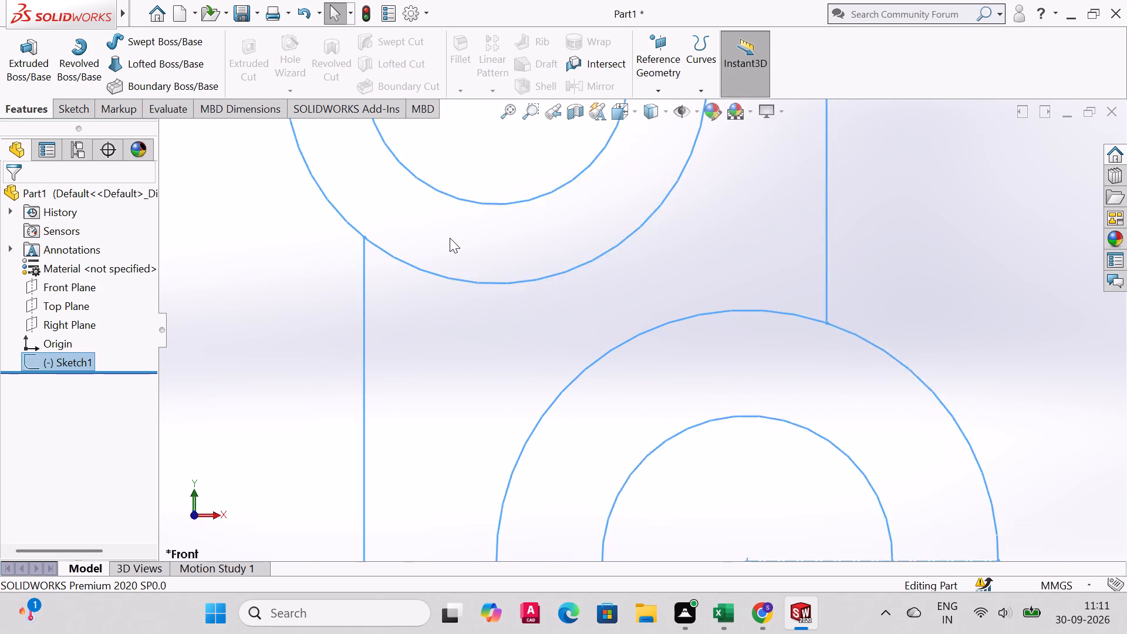
{"action": "scroll", "coordinate": [450, 238], "scroll_direction": "down", "scroll_amount": 1}
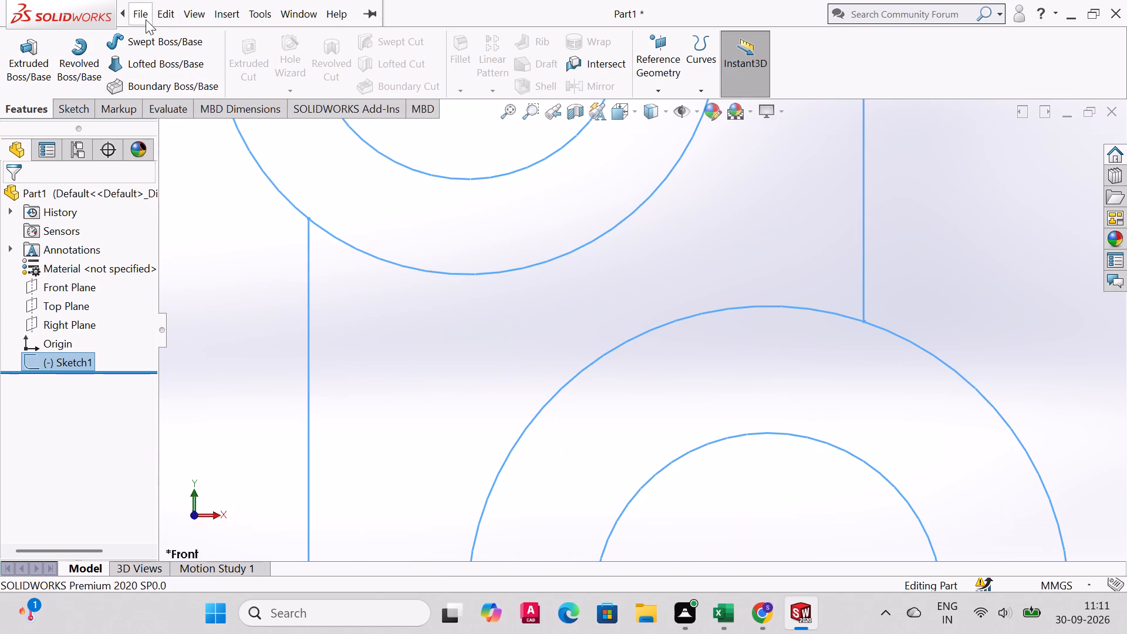
{"action": "left_click", "coordinate": [68, 362]}
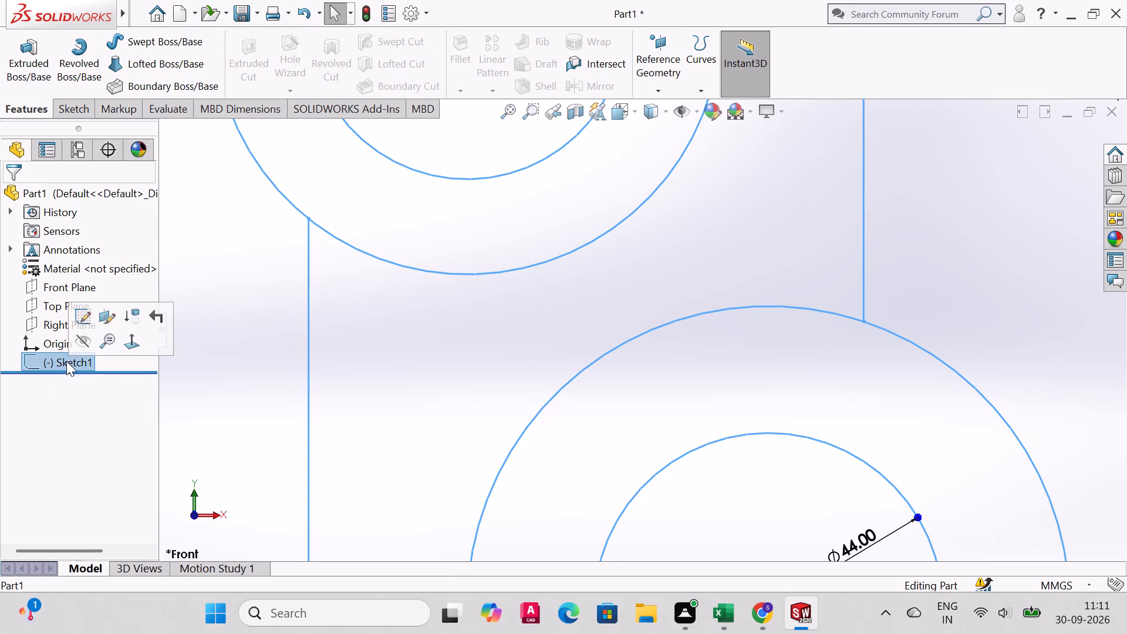
{"action": "left_click", "coordinate": [83, 316]}
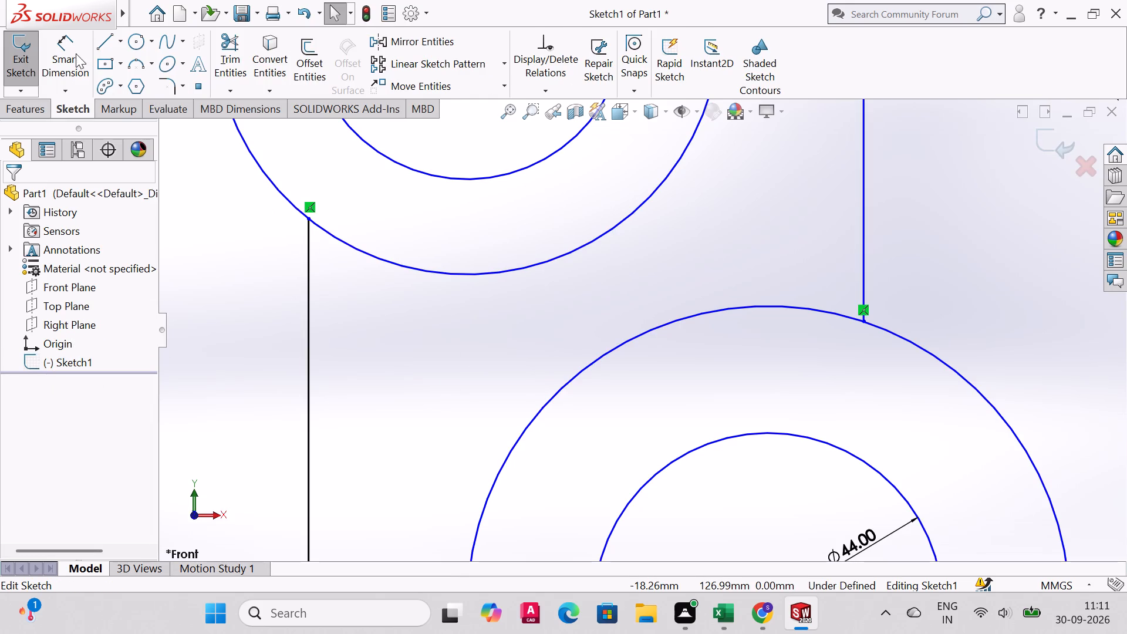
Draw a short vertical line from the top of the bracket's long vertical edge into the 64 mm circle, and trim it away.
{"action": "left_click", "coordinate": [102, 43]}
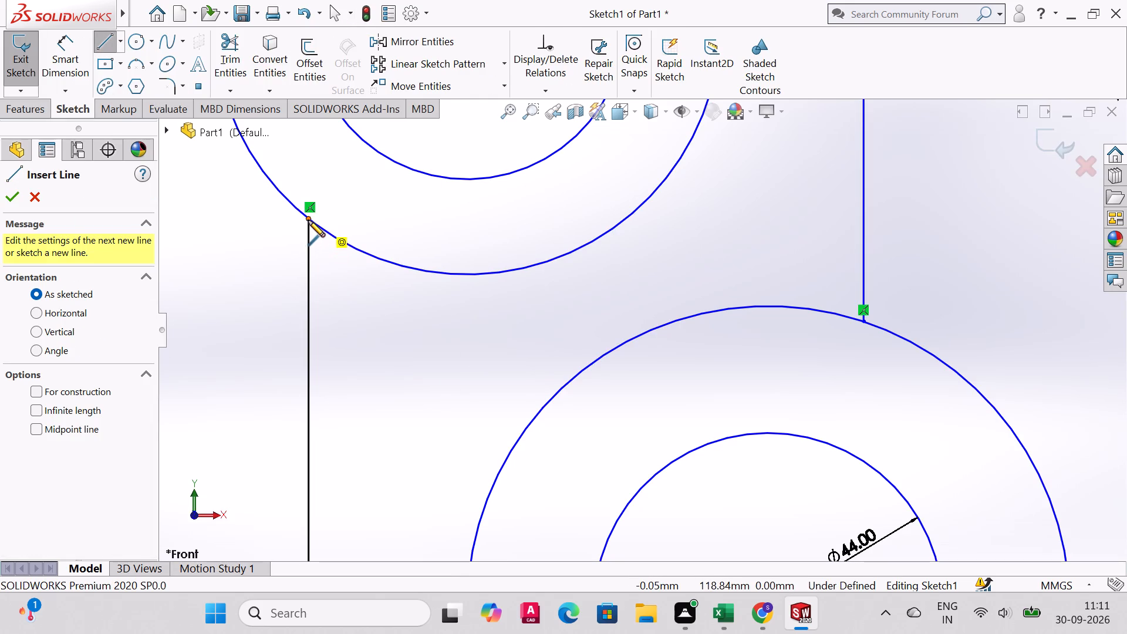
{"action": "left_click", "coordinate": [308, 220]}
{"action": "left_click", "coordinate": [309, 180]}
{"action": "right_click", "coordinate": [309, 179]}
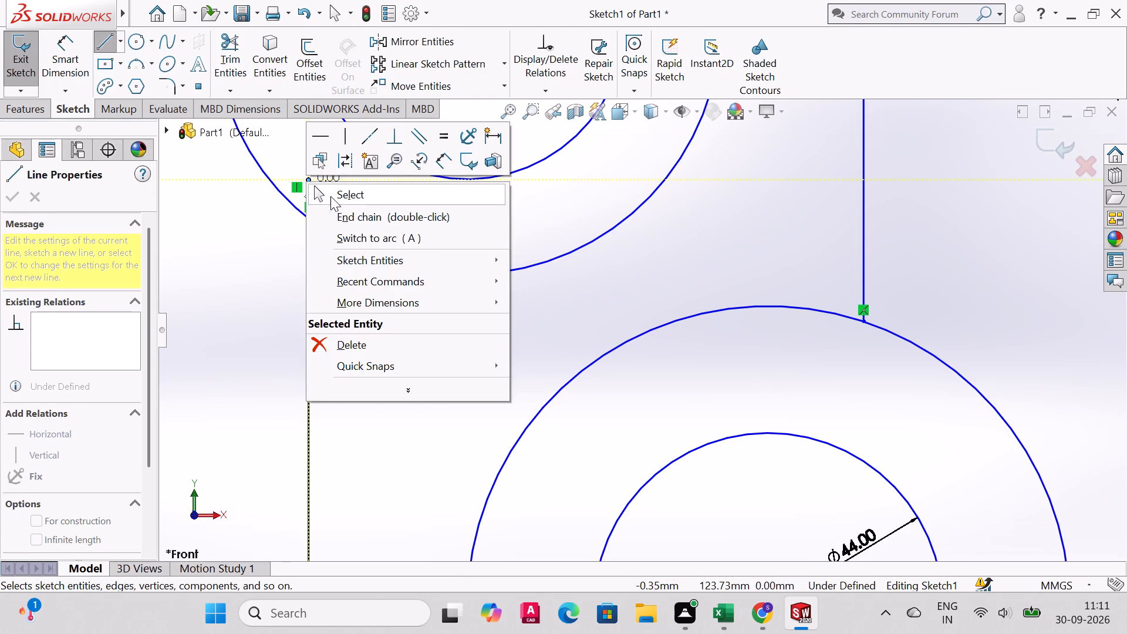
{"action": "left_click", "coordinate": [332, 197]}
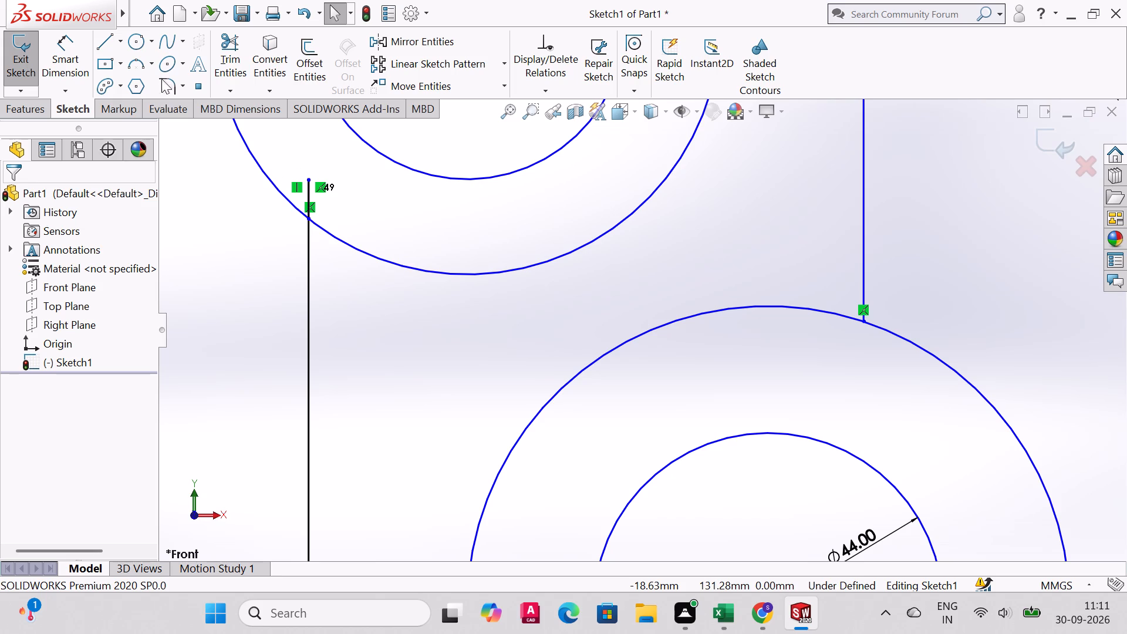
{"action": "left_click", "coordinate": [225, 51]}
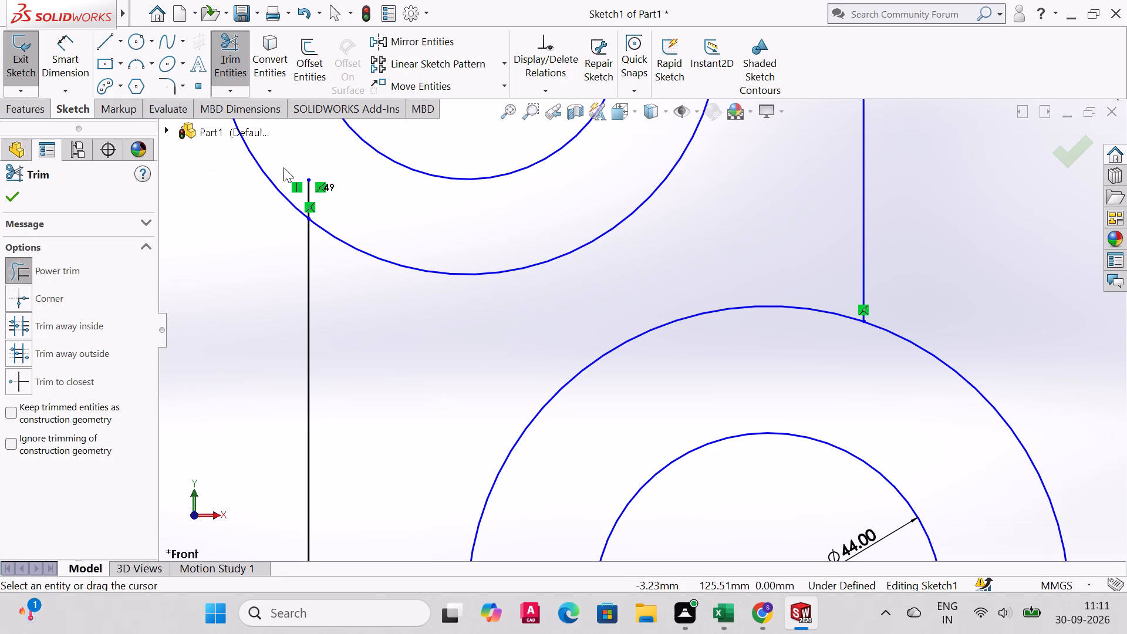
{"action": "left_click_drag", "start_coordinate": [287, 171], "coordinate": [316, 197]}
Check the whole bracket sketch with Repair Sketch for gaps smaller than about 0.118 mm.
{"action": "scroll", "coordinate": [404, 275], "scroll_direction": "up", "scroll_amount": 4}
{"action": "scroll", "coordinate": [405, 271], "scroll_direction": "down", "scroll_amount": 2}
{"action": "scroll", "coordinate": [405, 271], "scroll_direction": "up", "scroll_amount": 5}
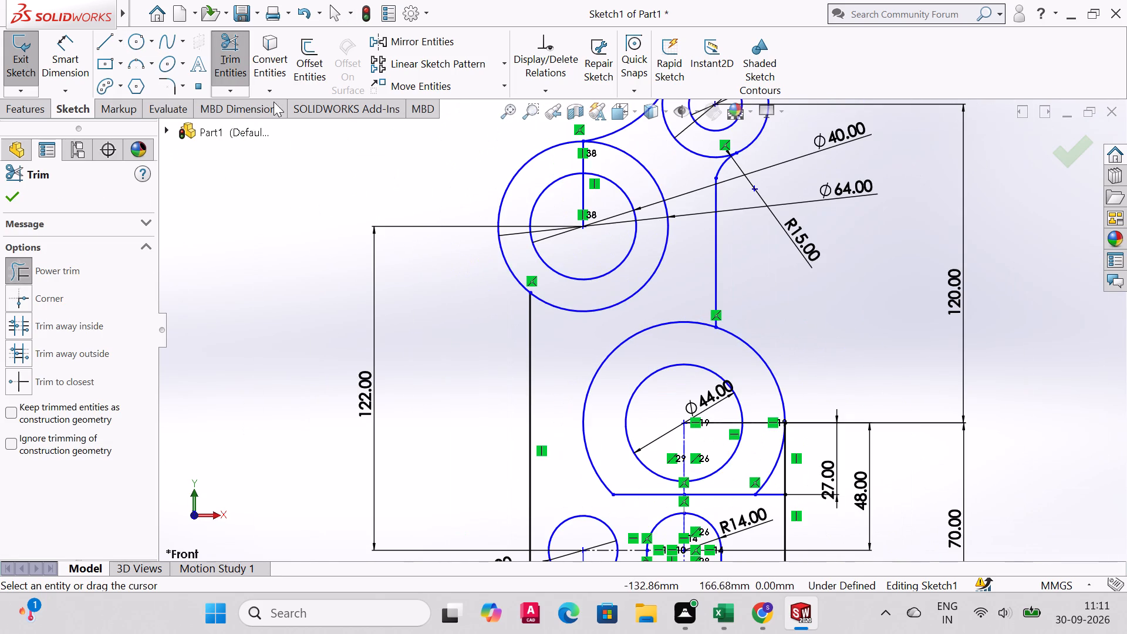
{"action": "scroll", "coordinate": [659, 258], "scroll_direction": "down", "scroll_amount": 4}
{"action": "scroll", "coordinate": [656, 218], "scroll_direction": "up", "scroll_amount": 5}
{"action": "scroll", "coordinate": [664, 153], "scroll_direction": "up", "scroll_amount": 4}
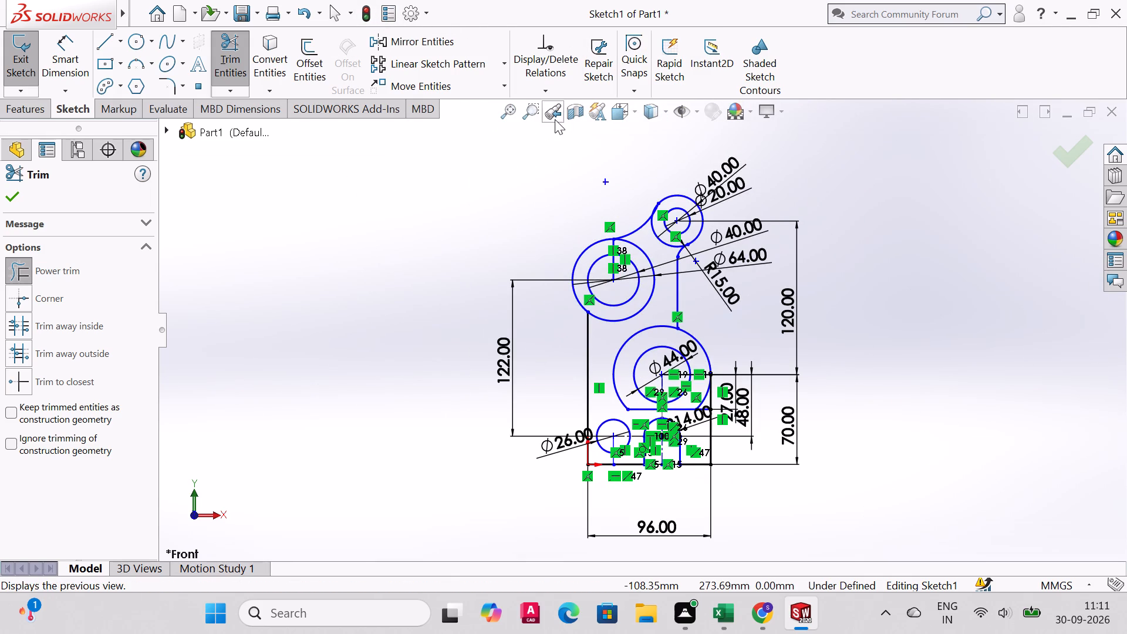
{"action": "left_click", "coordinate": [604, 66]}
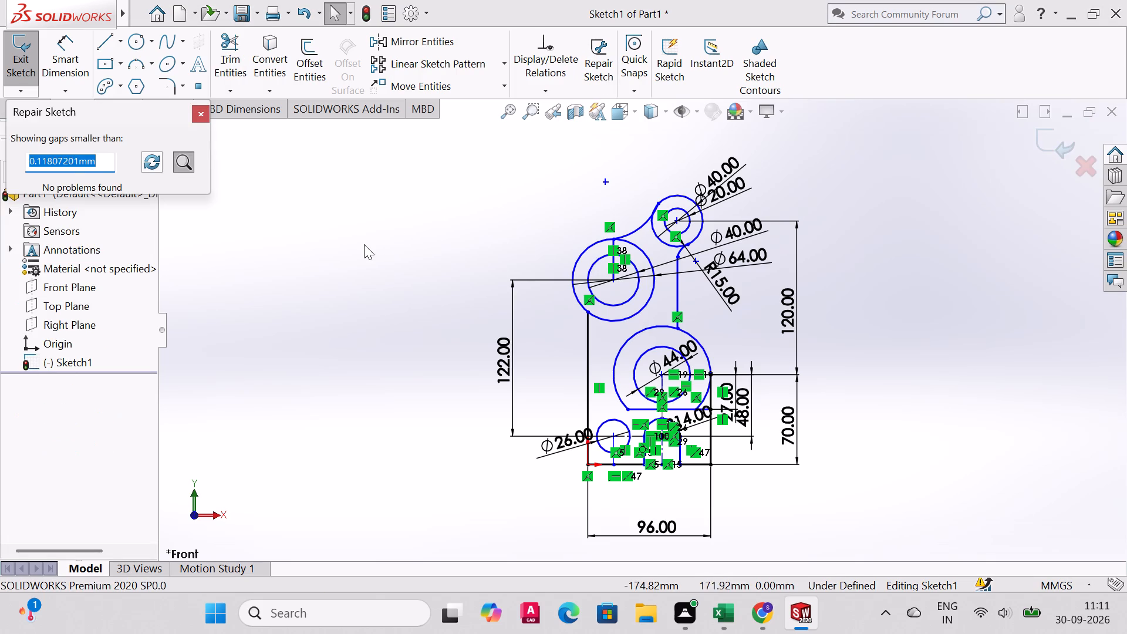
{"action": "left_click", "coordinate": [183, 160]}
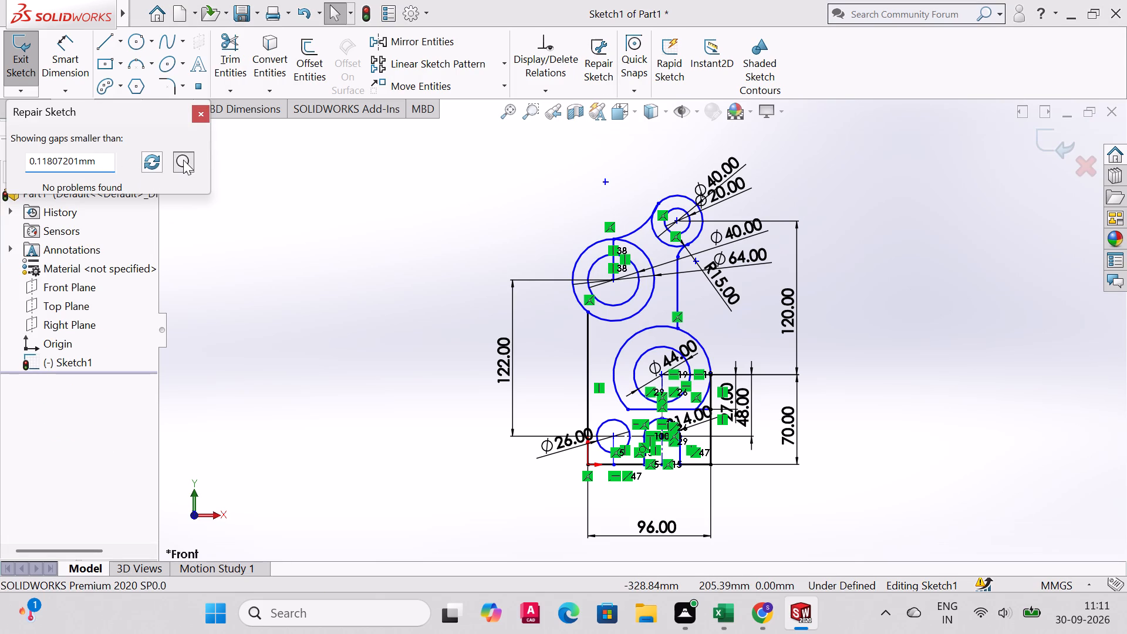
{"action": "triple_click", "coordinate": [183, 160]}
{"action": "left_click", "coordinate": [153, 166]}
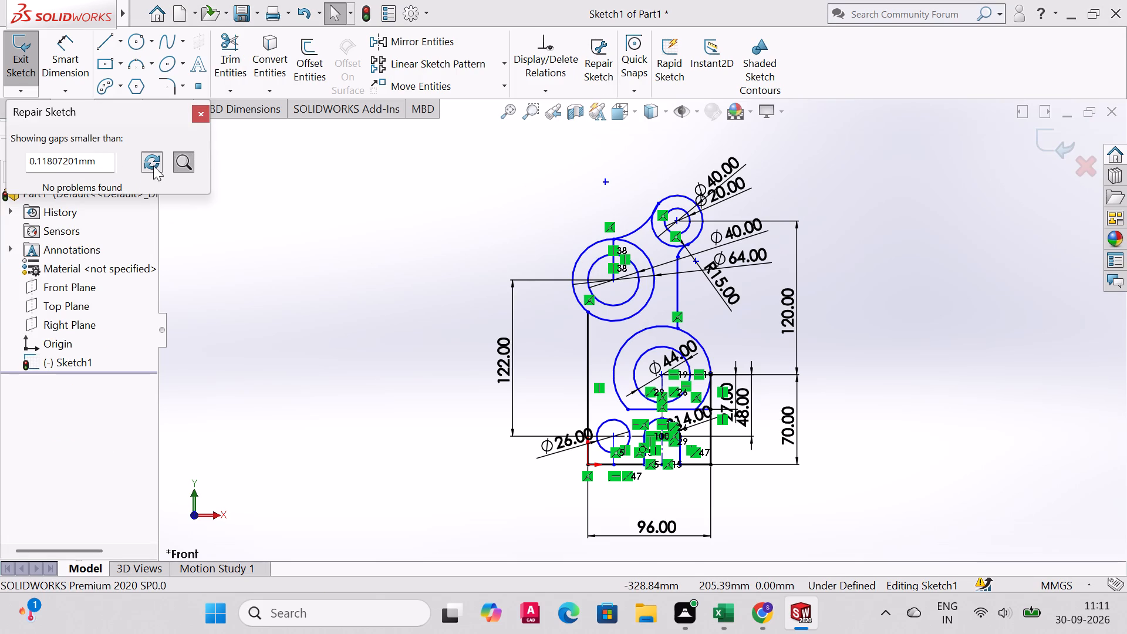
{"action": "double_click", "coordinate": [151, 163]}
{"action": "double_click", "coordinate": [149, 160]}
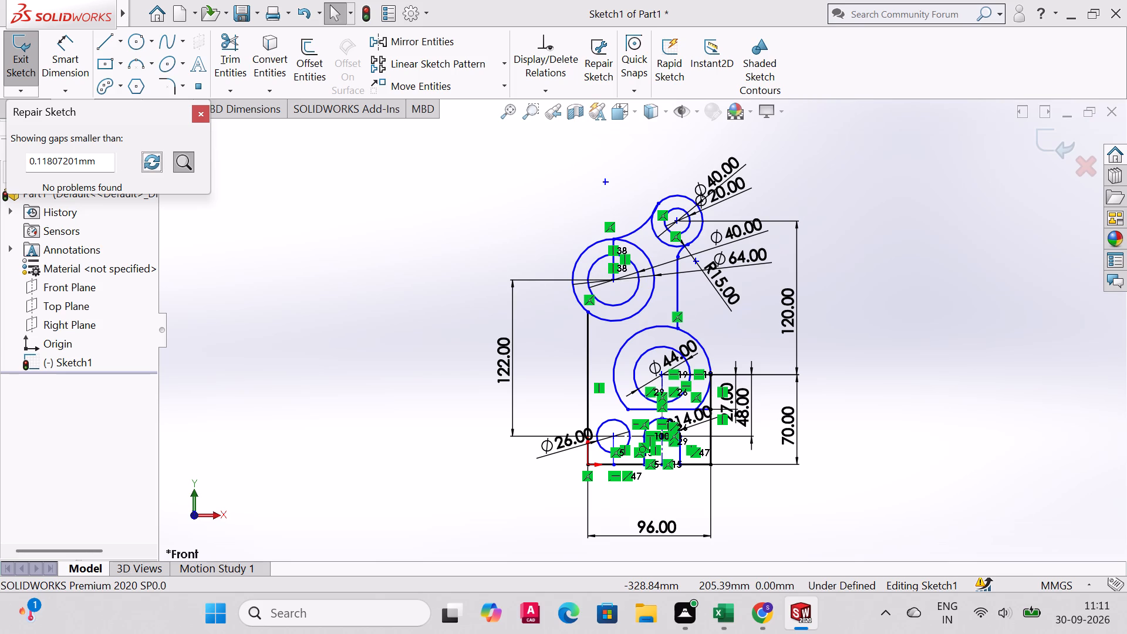
Adjust the Repair Sketch gap threshold to about 3.78 mm to check the sketch for larger contour problems.
{"action": "triple_click", "coordinate": [127, 158]}
{"action": "triple_click", "coordinate": [127, 158]}
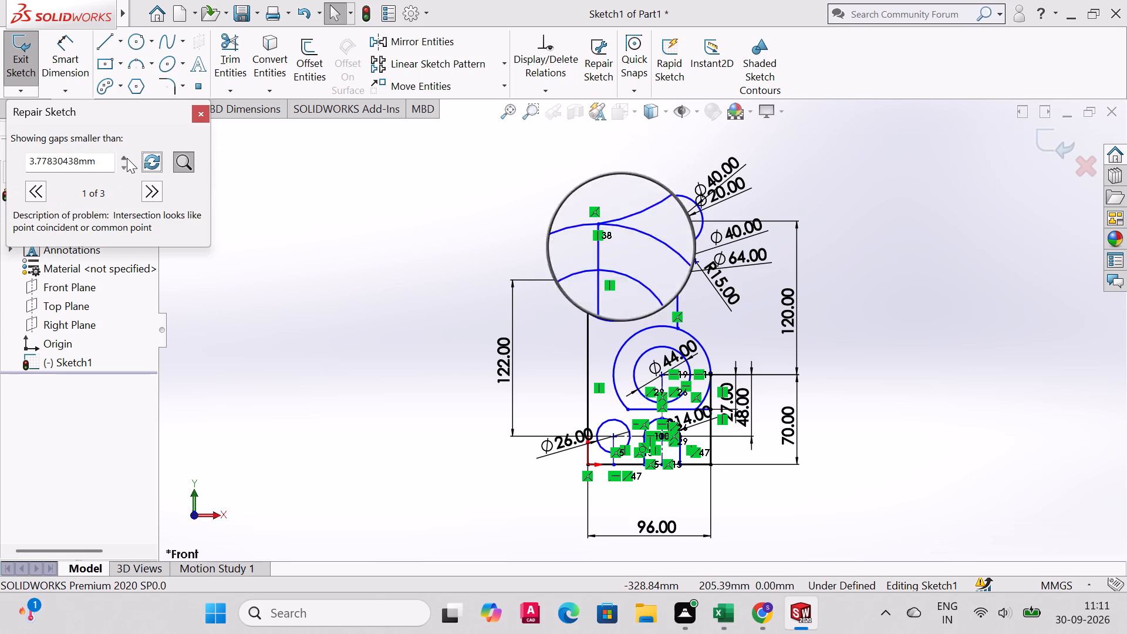
{"action": "left_click", "coordinate": [127, 158]}
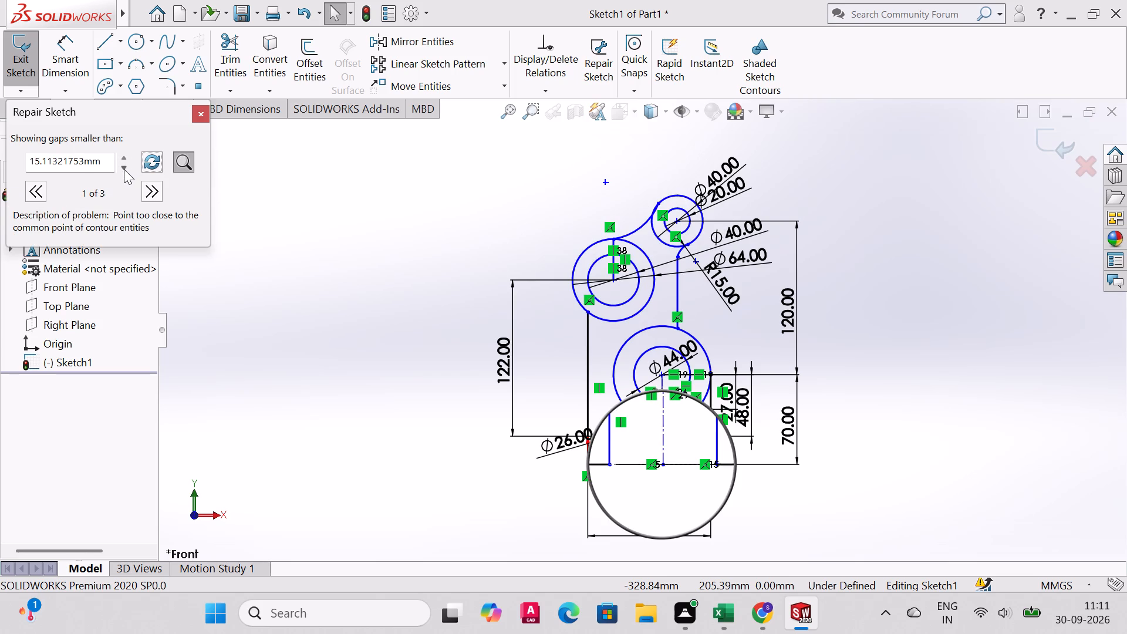
{"action": "left_click", "coordinate": [124, 169]}
{"action": "left_click", "coordinate": [124, 169]}
{"action": "left_click", "coordinate": [124, 169]}
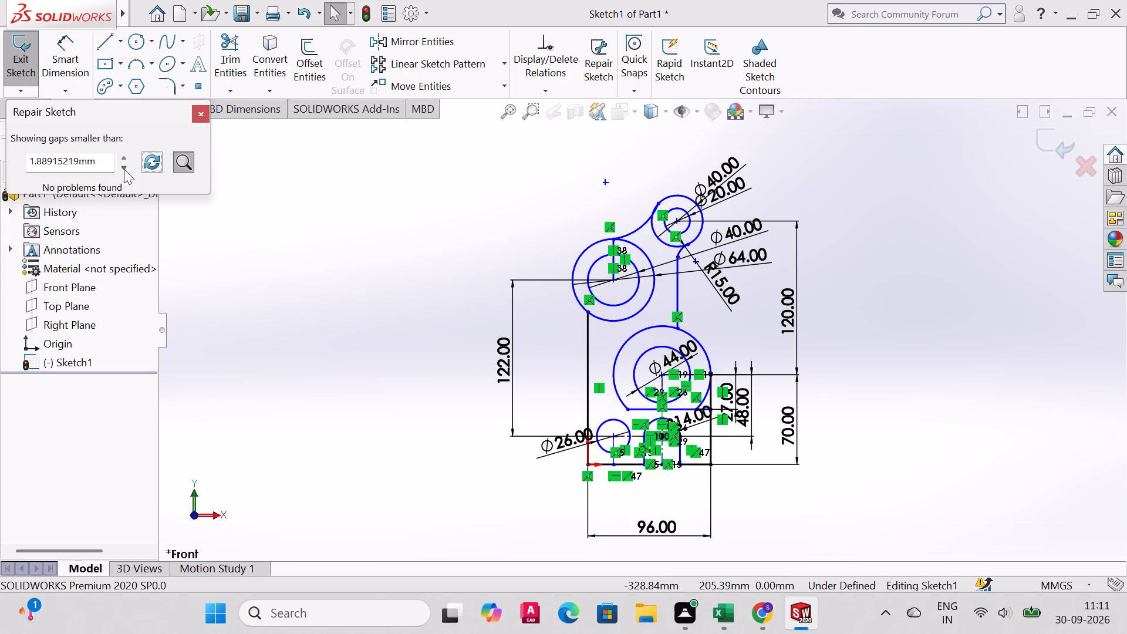
{"action": "left_click", "coordinate": [124, 158]}
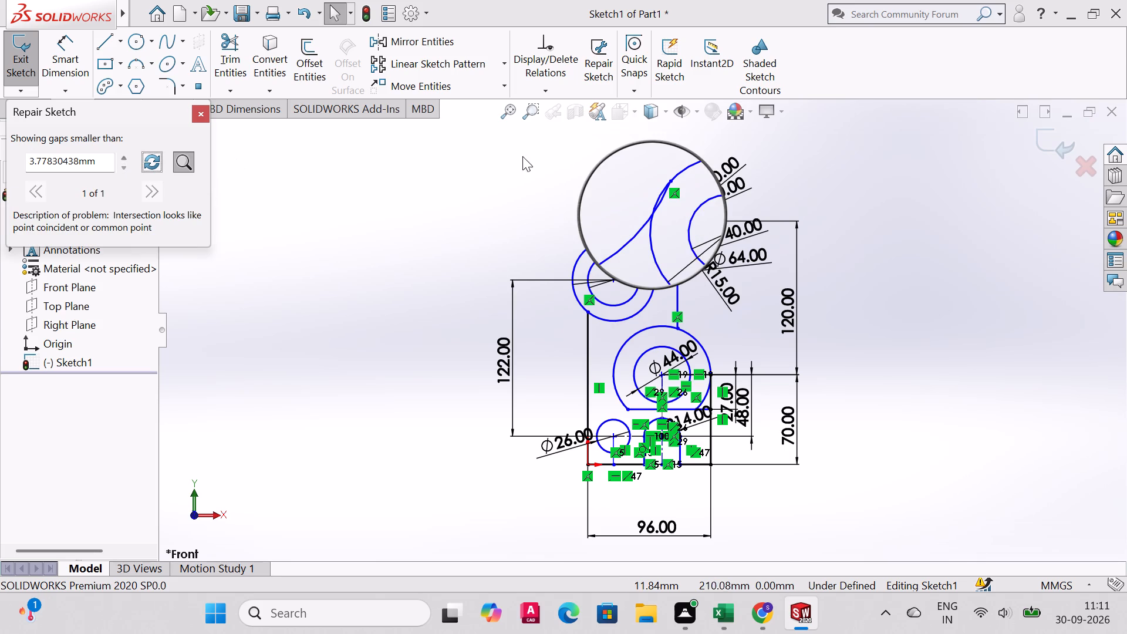
Trim the overlapping end of the connecting arc where it crosses inside the upper 40 mm circle.
{"action": "left_click", "coordinate": [641, 195]}
{"action": "left_click", "coordinate": [532, 111]}
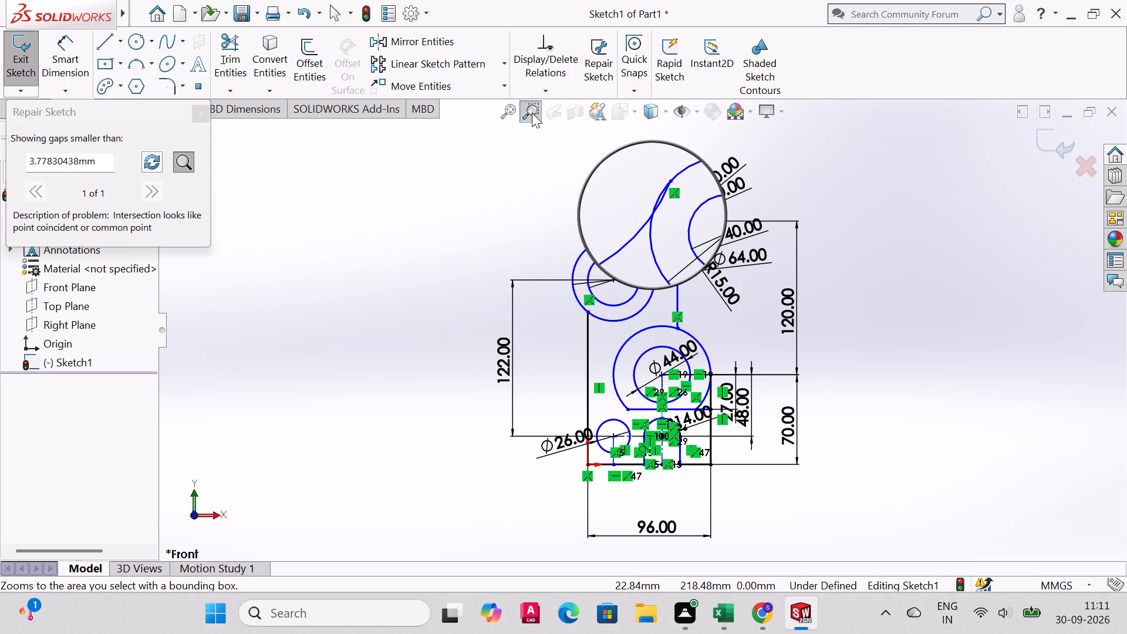
{"action": "left_click_drag", "start_coordinate": [556, 115], "coordinate": [701, 234]}
{"action": "left_click", "coordinate": [660, 204]}
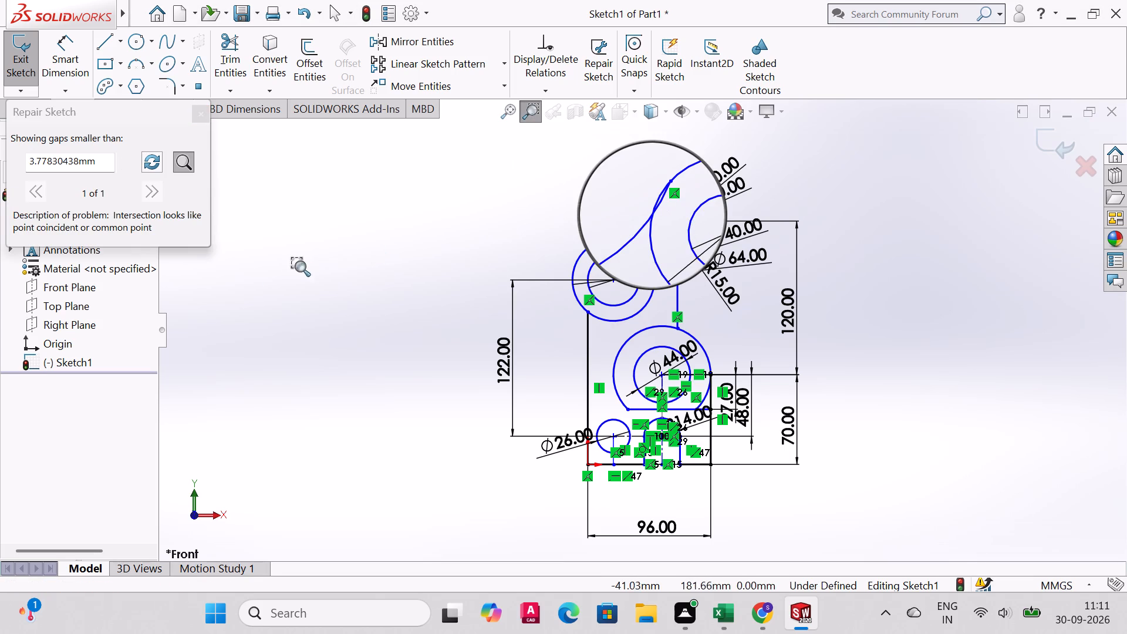
{"action": "left_click", "coordinate": [180, 164]}
{"action": "left_click", "coordinate": [180, 164]}
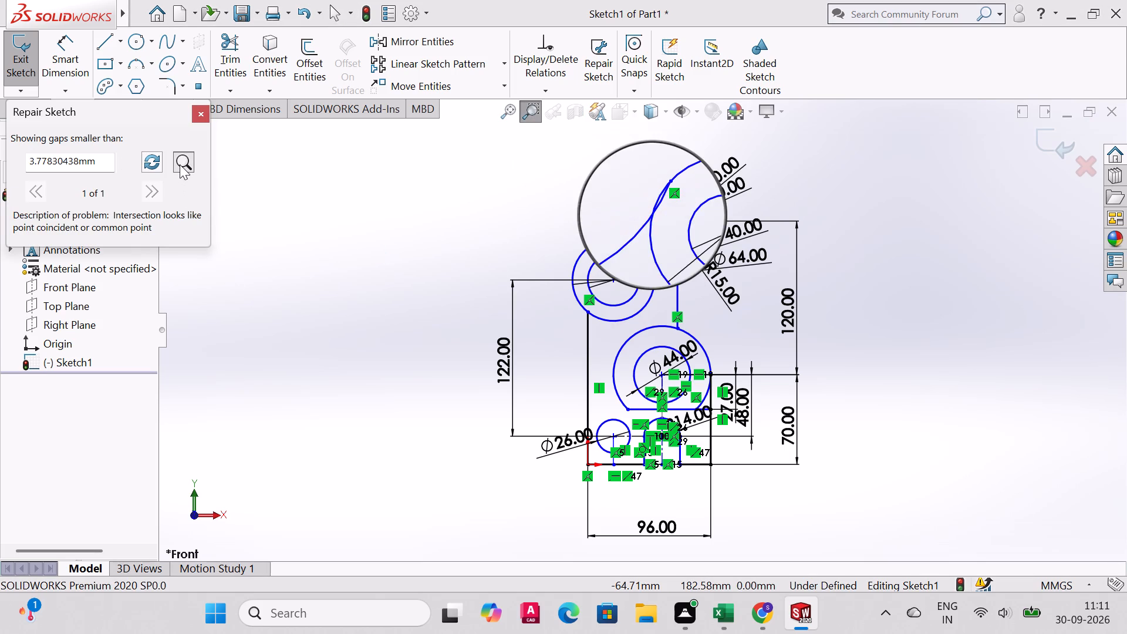
{"action": "left_click", "coordinate": [180, 164]}
{"action": "left_click", "coordinate": [180, 164]}
{"action": "left_click", "coordinate": [180, 164]}
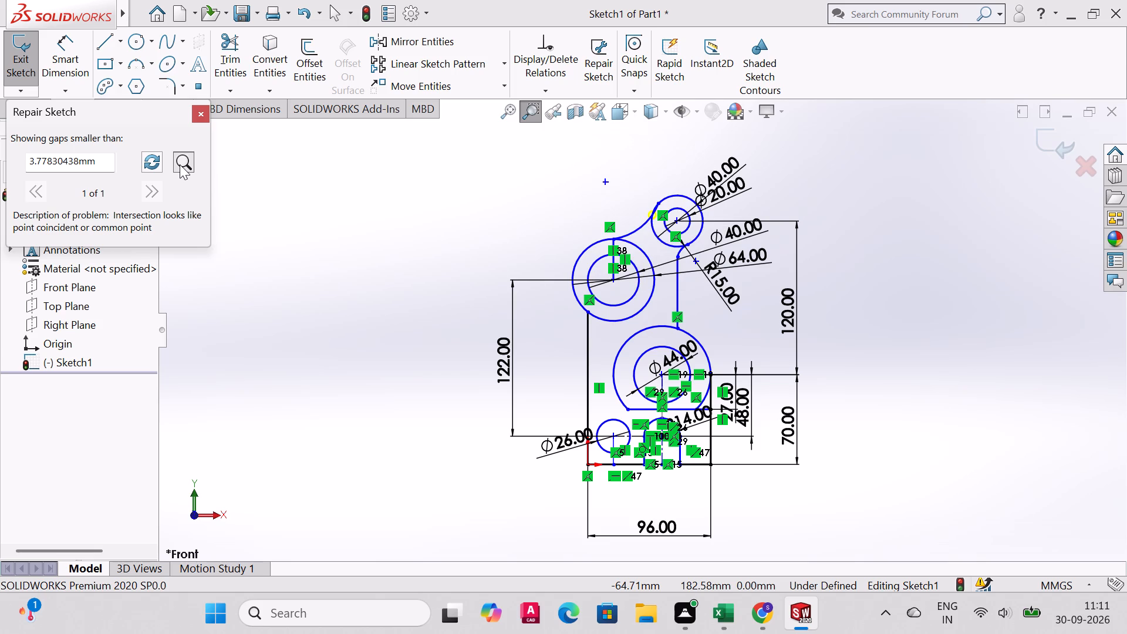
{"action": "left_click_drag", "start_coordinate": [575, 155], "coordinate": [737, 274]}
{"action": "scroll", "coordinate": [657, 363], "scroll_direction": "up", "scroll_amount": 3}
{"action": "scroll", "coordinate": [657, 362], "scroll_direction": "down", "scroll_amount": 4}
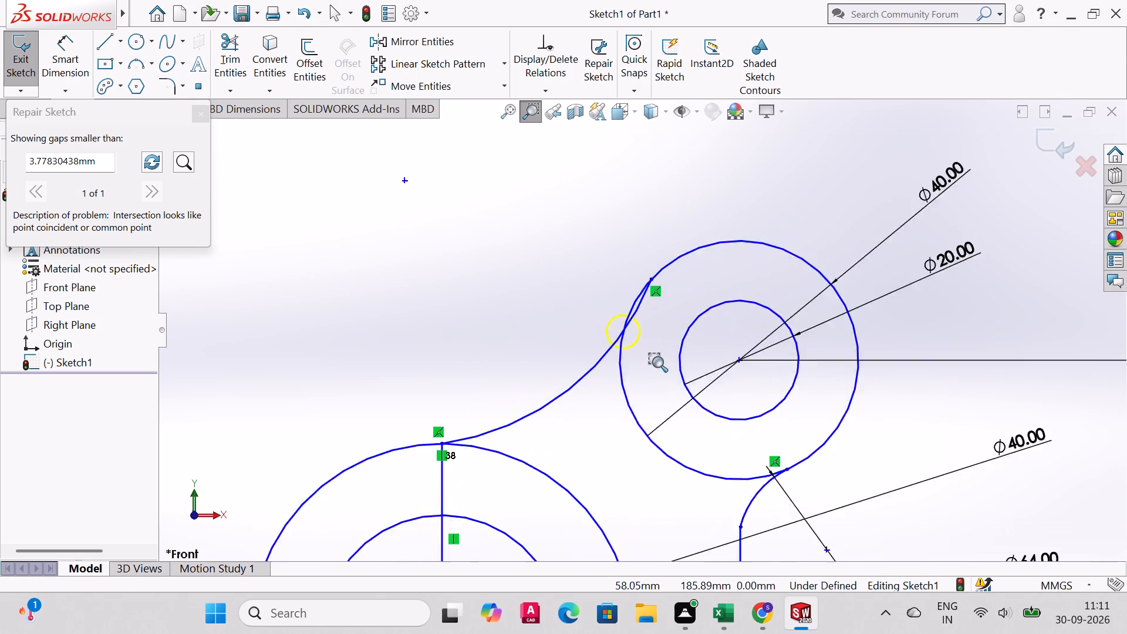
{"action": "scroll", "coordinate": [657, 362], "scroll_direction": "down", "scroll_amount": 3}
{"action": "left_click", "coordinate": [223, 55]}
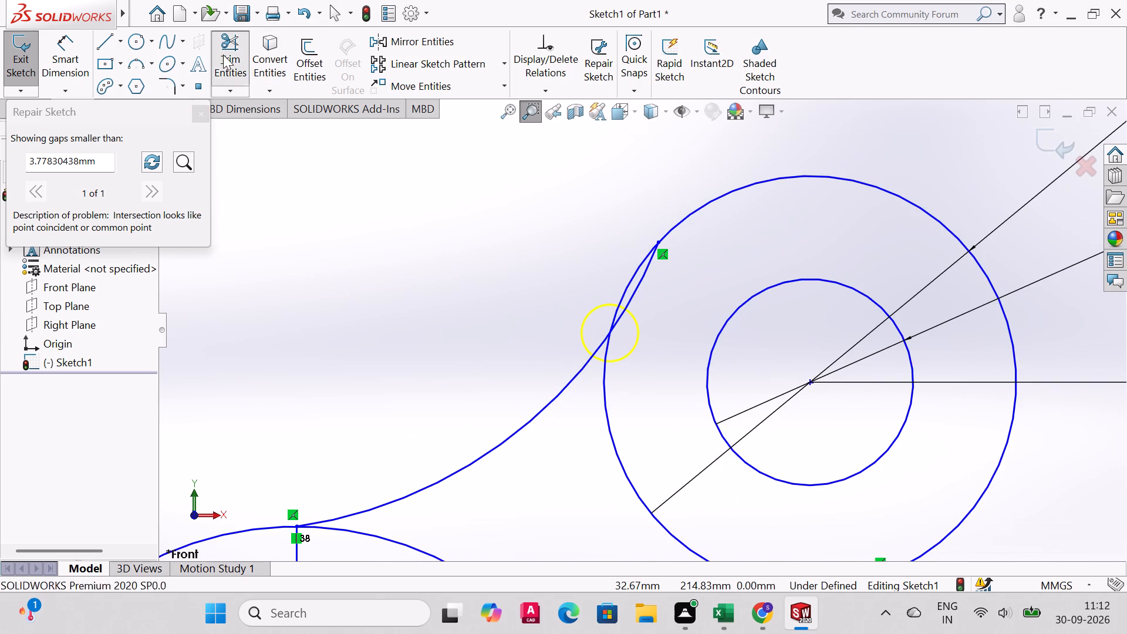
{"action": "left_click_drag", "start_coordinate": [647, 294], "coordinate": [629, 285]}
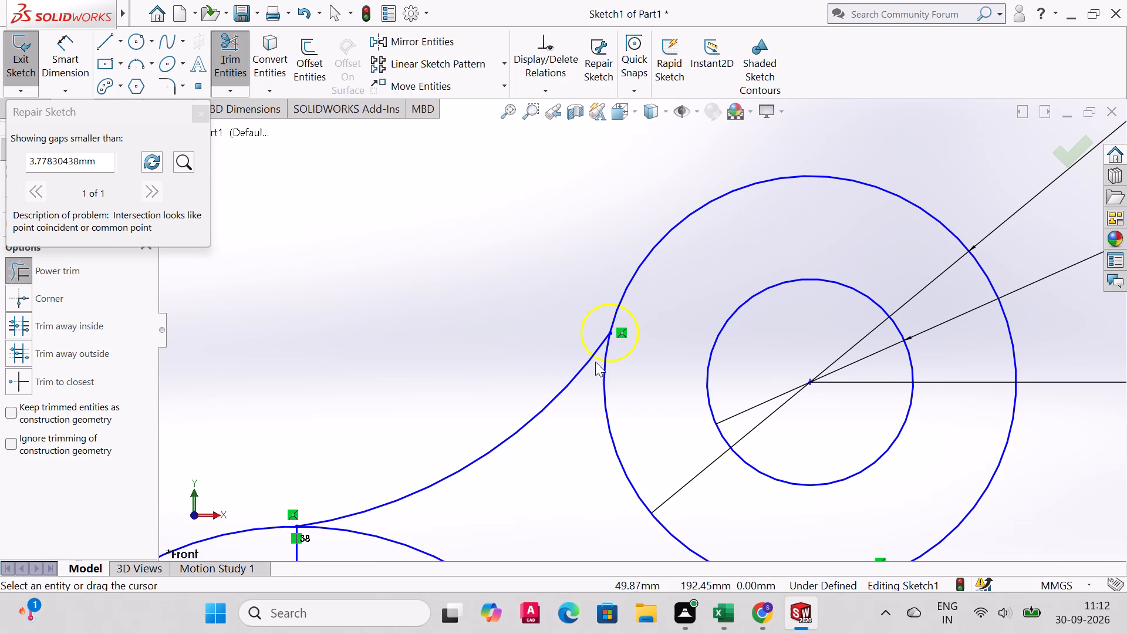
Recheck the sketch with Repair Sketch for gaps smaller than about 3.78 mm.
{"action": "scroll", "coordinate": [594, 360], "scroll_direction": "up", "scroll_amount": 3}
{"action": "scroll", "coordinate": [629, 345], "scroll_direction": "down", "scroll_amount": 4}
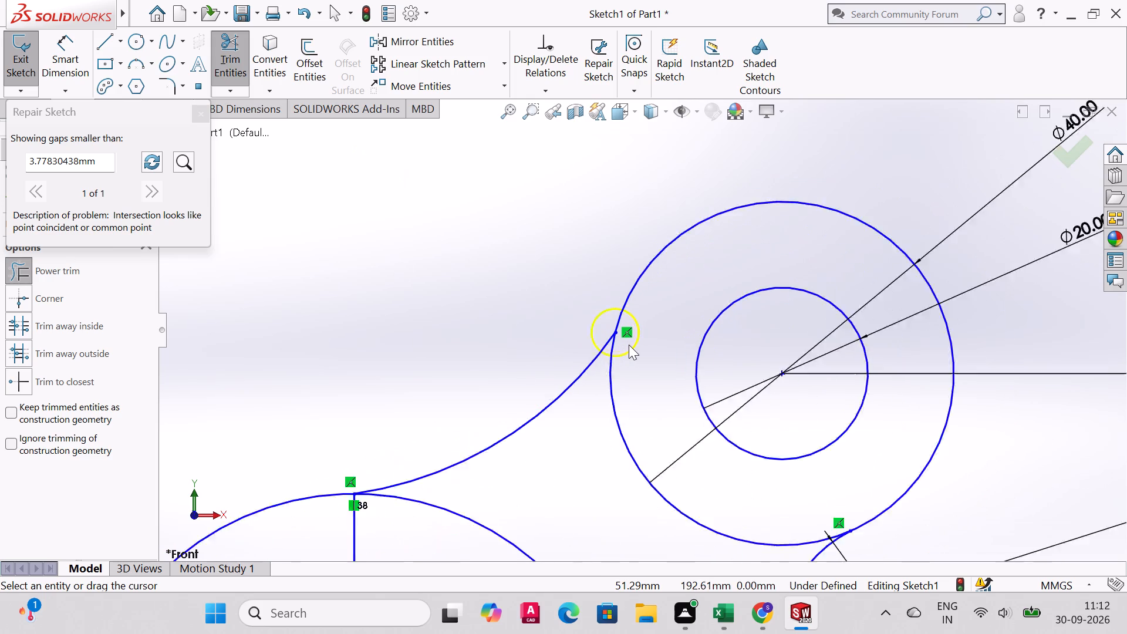
{"action": "scroll", "coordinate": [629, 345], "scroll_direction": "down", "scroll_amount": 8}
{"action": "scroll", "coordinate": [629, 345], "scroll_direction": "up", "scroll_amount": 10}
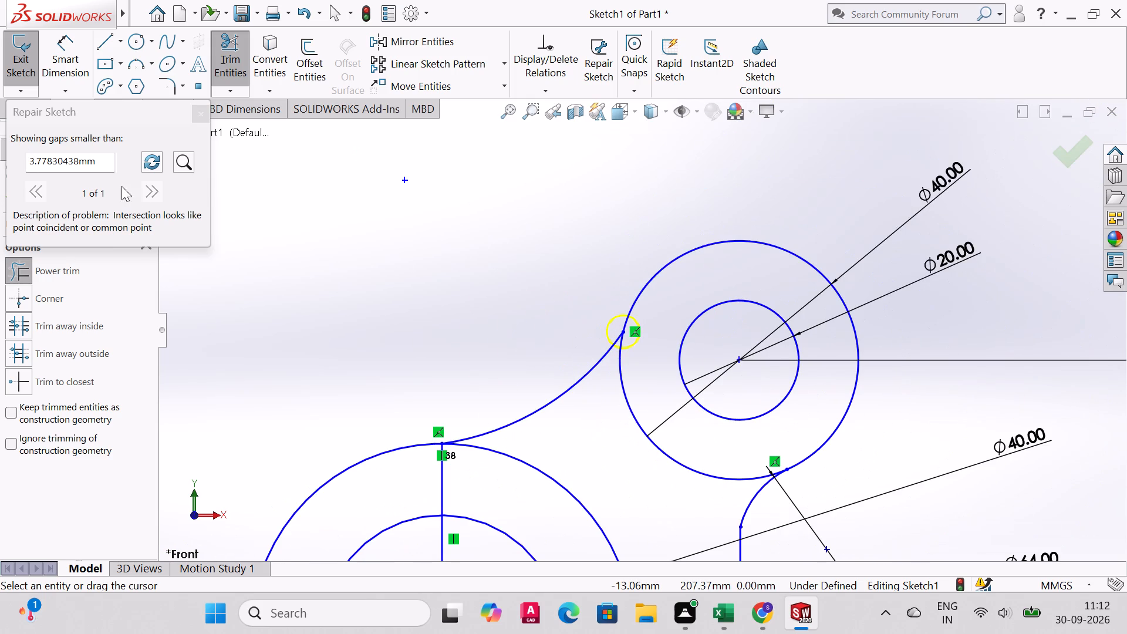
{"action": "left_click", "coordinate": [151, 190]}
{"action": "left_click", "coordinate": [151, 191]}
{"action": "left_click", "coordinate": [157, 161]}
{"action": "left_click", "coordinate": [157, 161]}
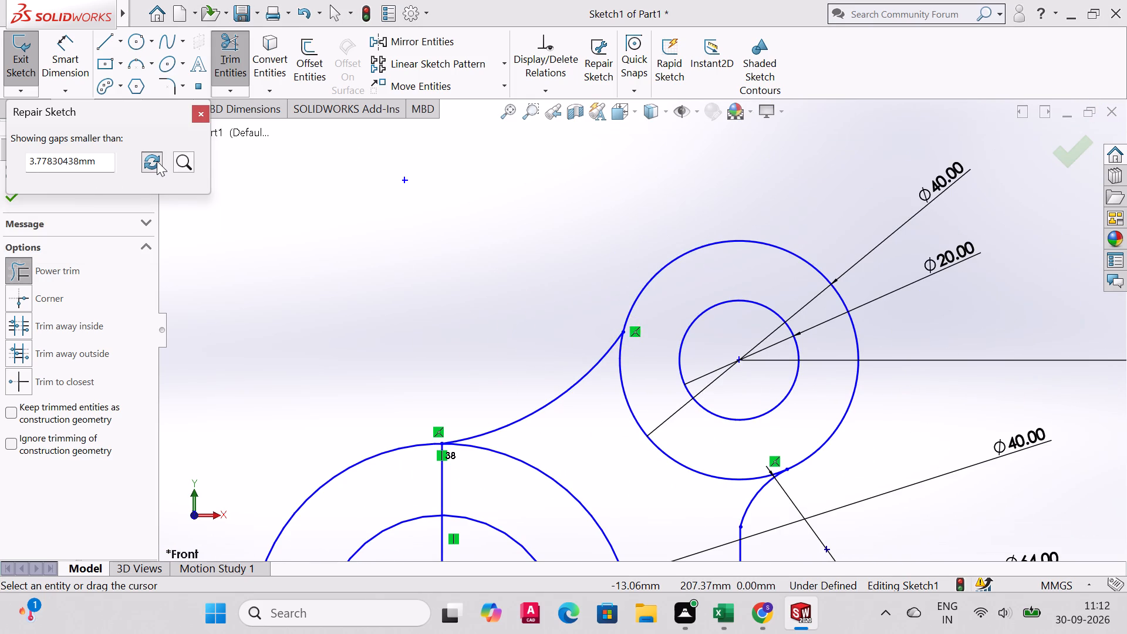
Check the sketch for gaps smaller than about 15.11 mm, advance to the second reported problem, and close Repair Sketch.
{"action": "left_click", "coordinate": [104, 159]}
{"action": "left_click", "coordinate": [123, 160]}
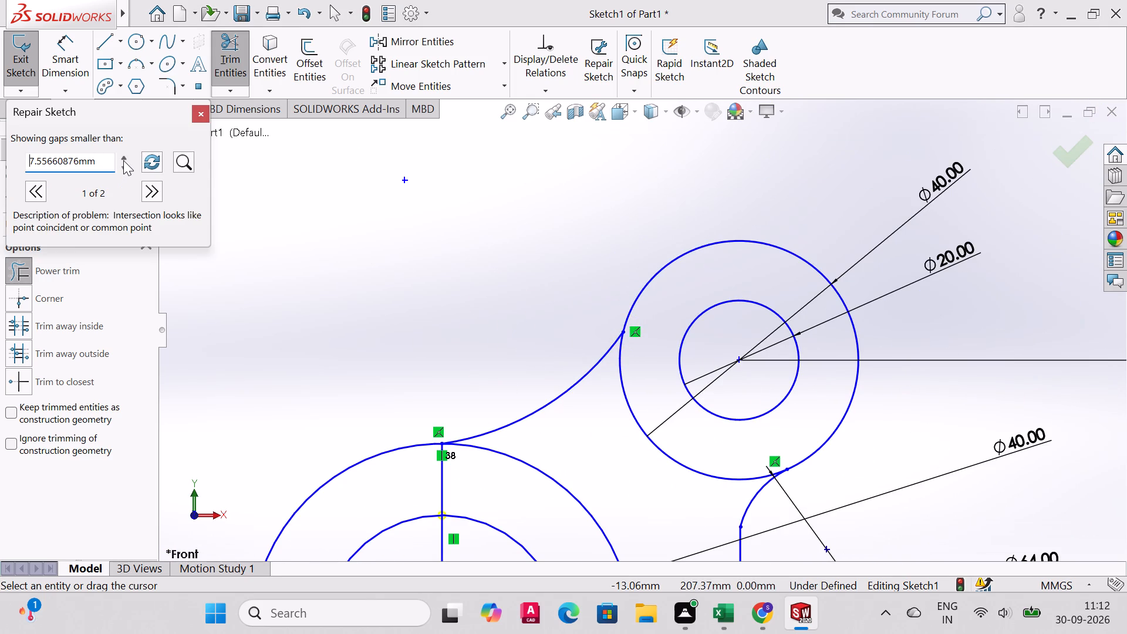
{"action": "left_click", "coordinate": [123, 160]}
{"action": "double_click", "coordinate": [184, 165]}
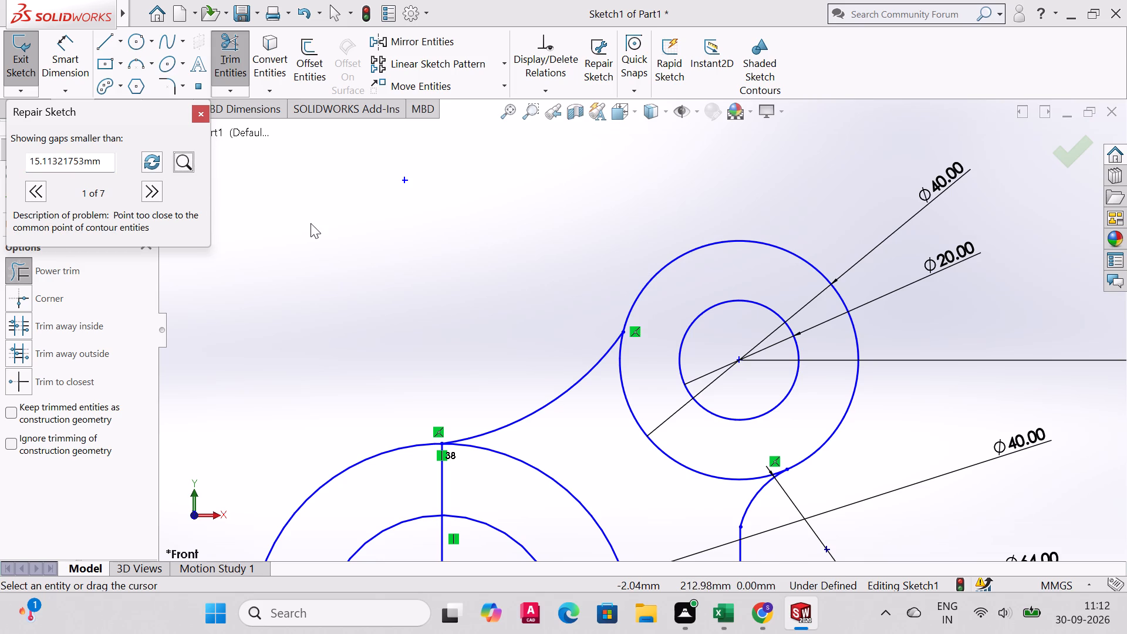
{"action": "left_click", "coordinate": [187, 157]}
{"action": "left_click", "coordinate": [151, 193]}
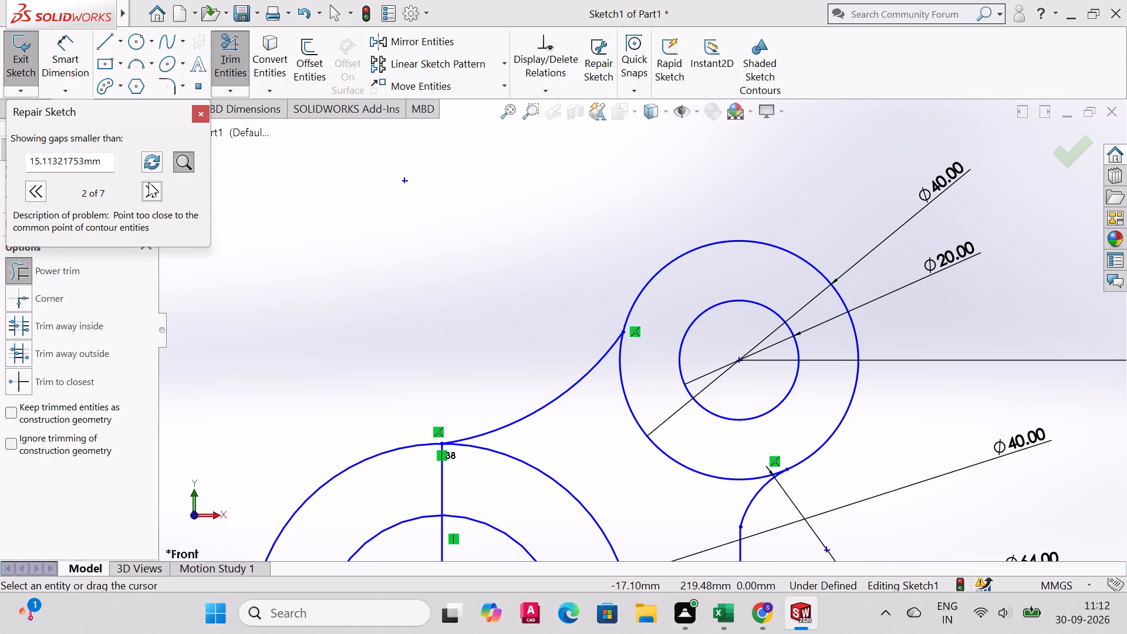
{"action": "left_click", "coordinate": [155, 170]}
{"action": "scroll", "coordinate": [432, 285], "scroll_direction": "down", "scroll_amount": 6}
{"action": "scroll", "coordinate": [471, 322], "scroll_direction": "up", "scroll_amount": 5}
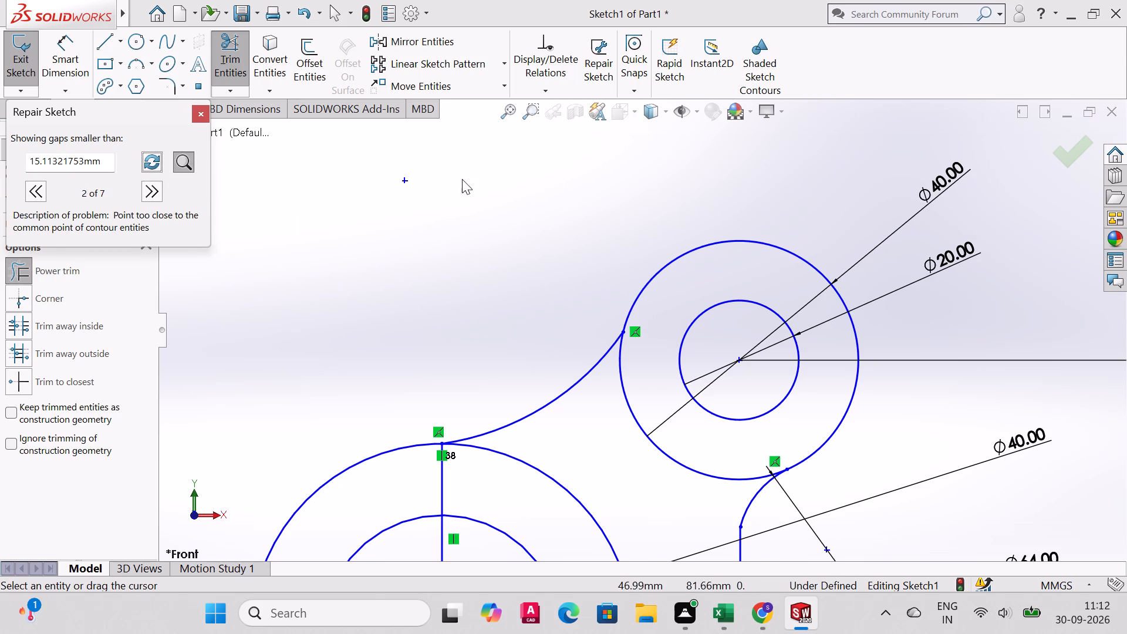
{"action": "scroll", "coordinate": [497, 297], "scroll_direction": "down", "scroll_amount": 5}
{"action": "left_click", "coordinate": [214, 117]}
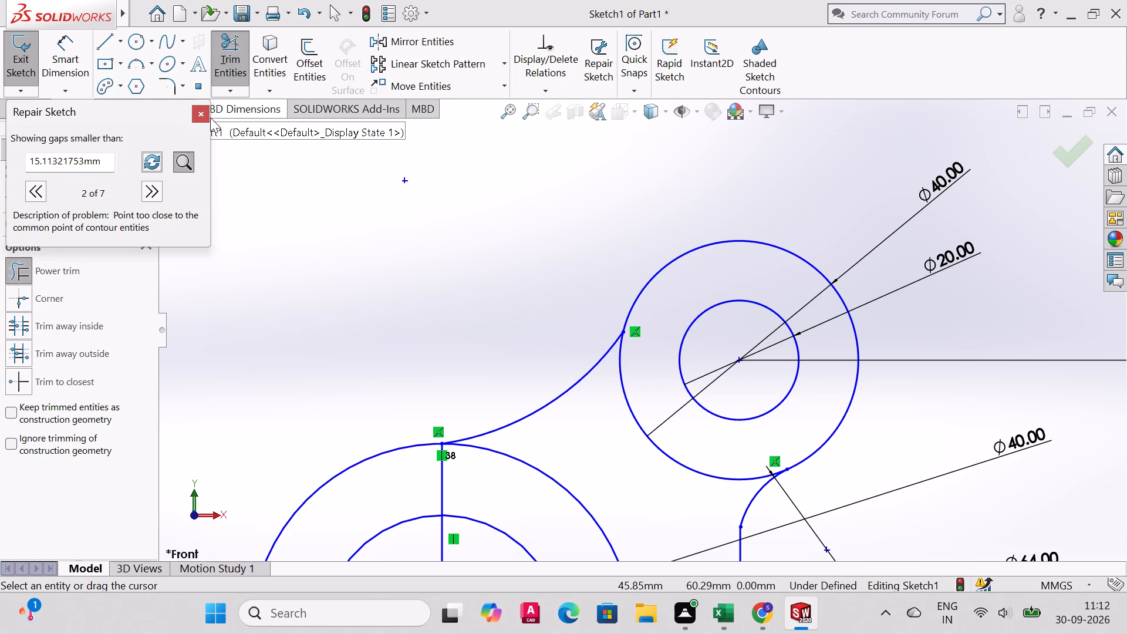
{"action": "left_click", "coordinate": [203, 113]}
Recheck the sketch with Repair Sketch, raising the gap threshold to about 15.11 mm, and close the check.
{"action": "scroll", "coordinate": [573, 403], "scroll_direction": "down", "scroll_amount": 4}
{"action": "scroll", "coordinate": [599, 433], "scroll_direction": "up", "scroll_amount": 11}
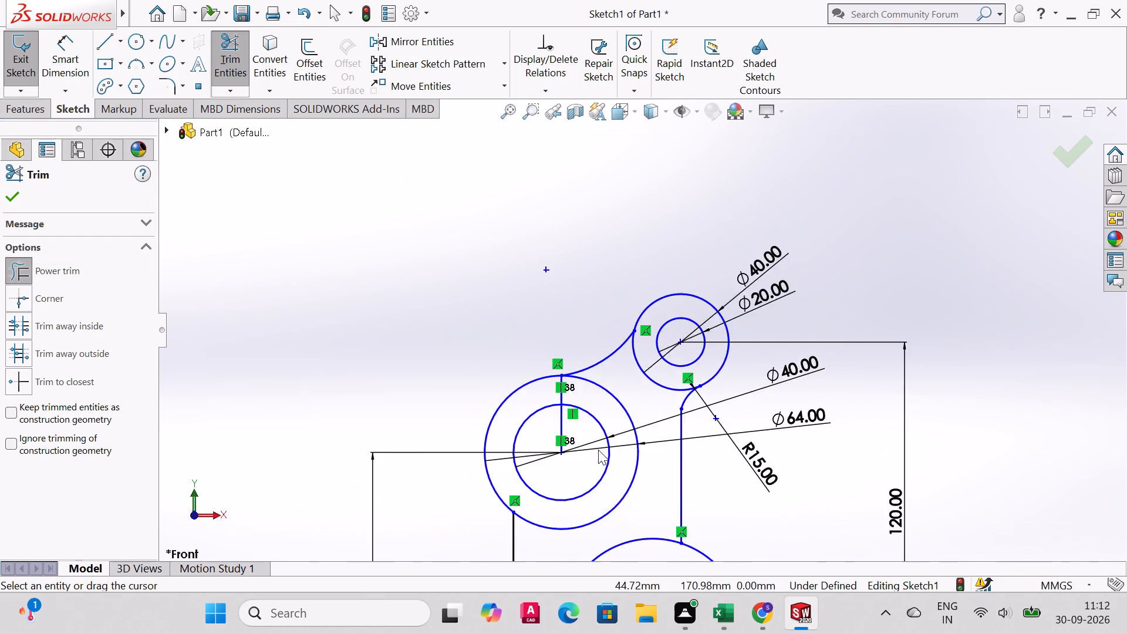
{"action": "scroll", "coordinate": [598, 450], "scroll_direction": "up", "scroll_amount": 4}
{"action": "left_click", "coordinate": [501, 110]}
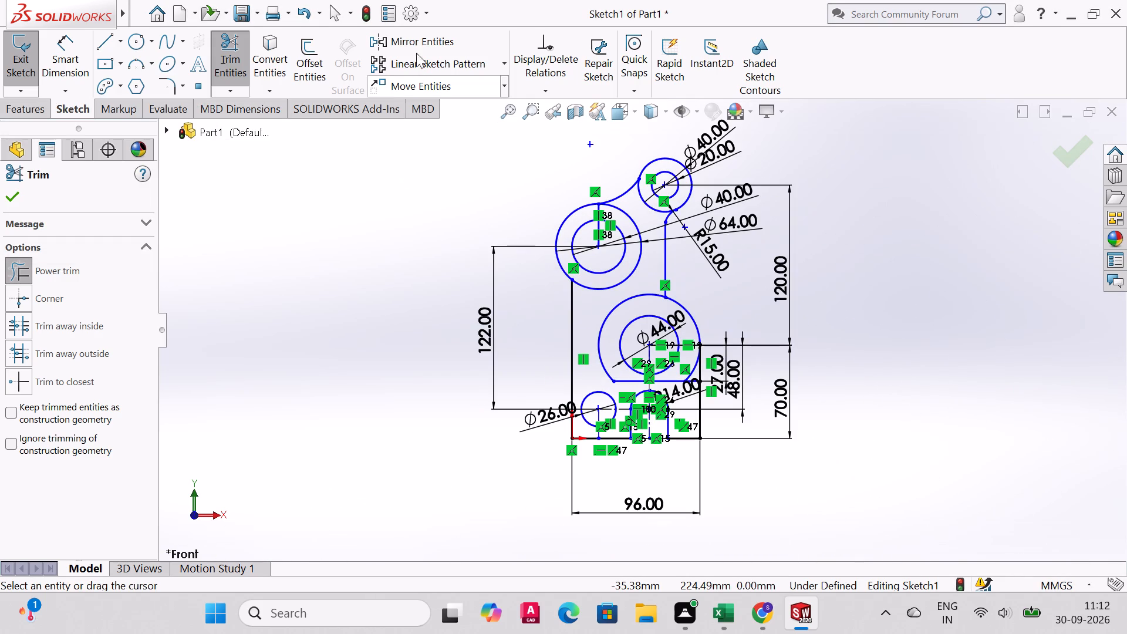
{"action": "left_click", "coordinate": [604, 60]}
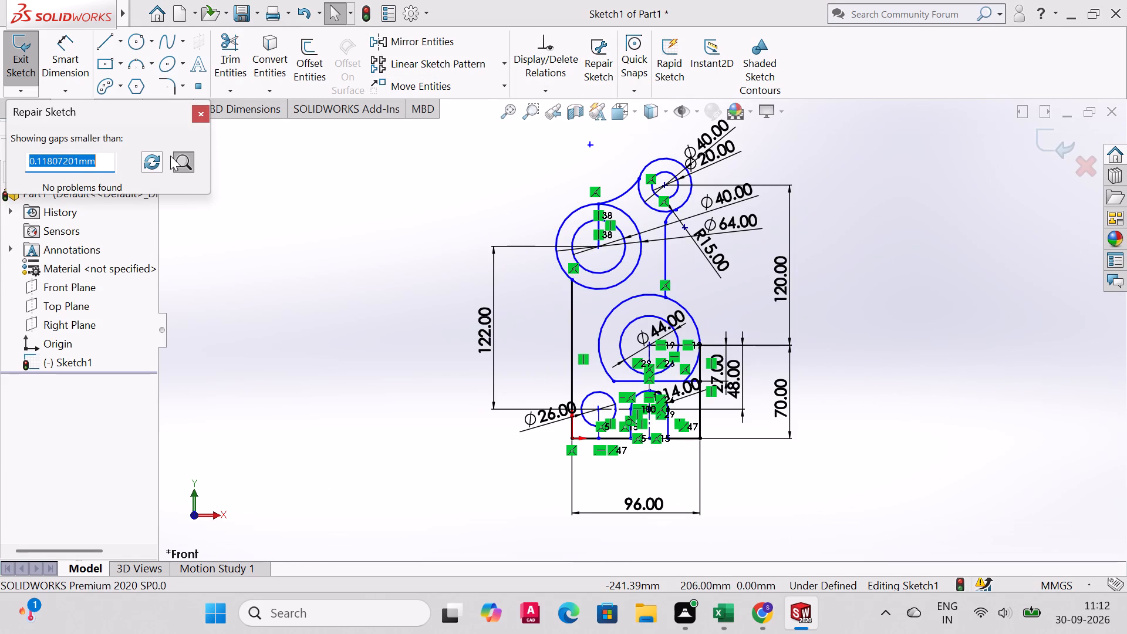
{"action": "left_click", "coordinate": [180, 157]}
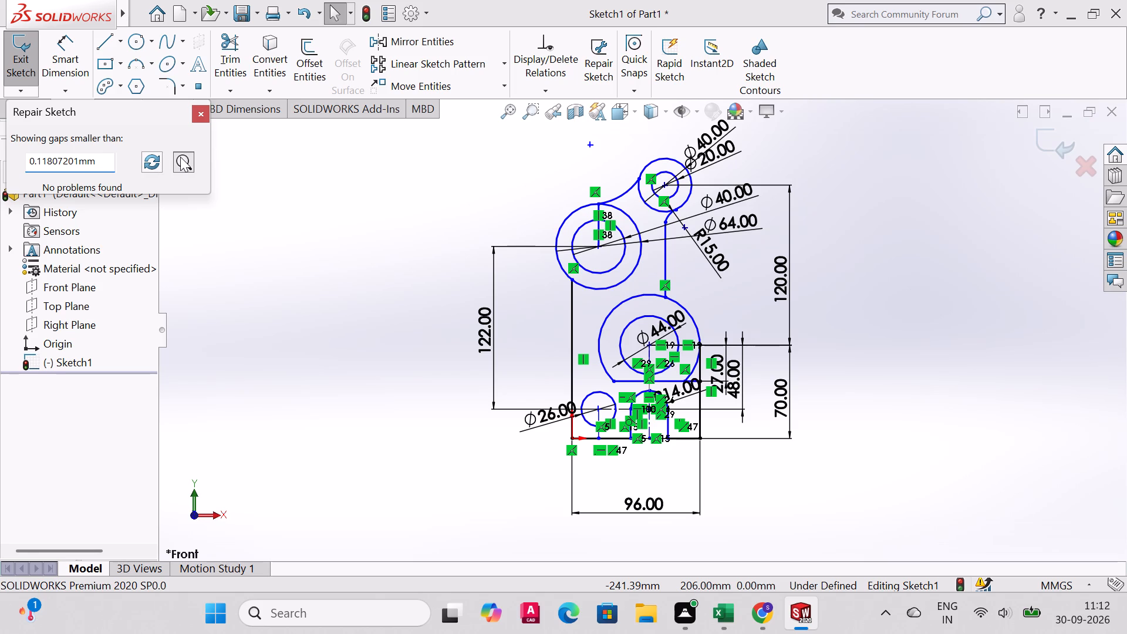
{"action": "triple_click", "coordinate": [180, 157]}
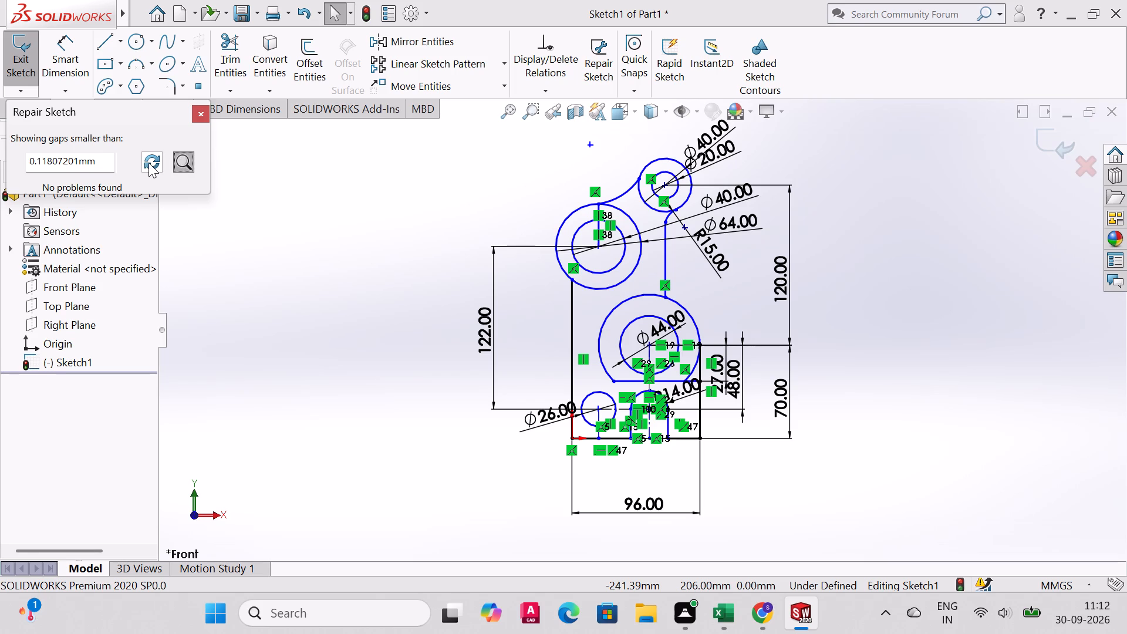
{"action": "left_click", "coordinate": [149, 163]}
{"action": "triple_click", "coordinate": [149, 163]}
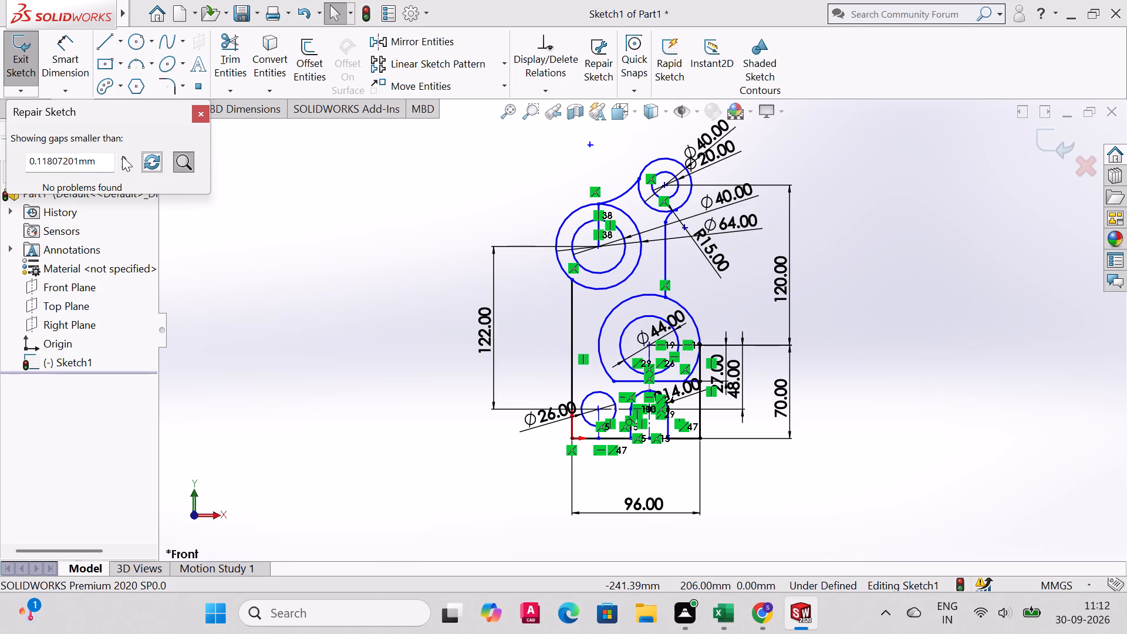
{"action": "left_click", "coordinate": [123, 156]}
{"action": "triple_click", "coordinate": [123, 156]}
{"action": "double_click", "coordinate": [123, 156]}
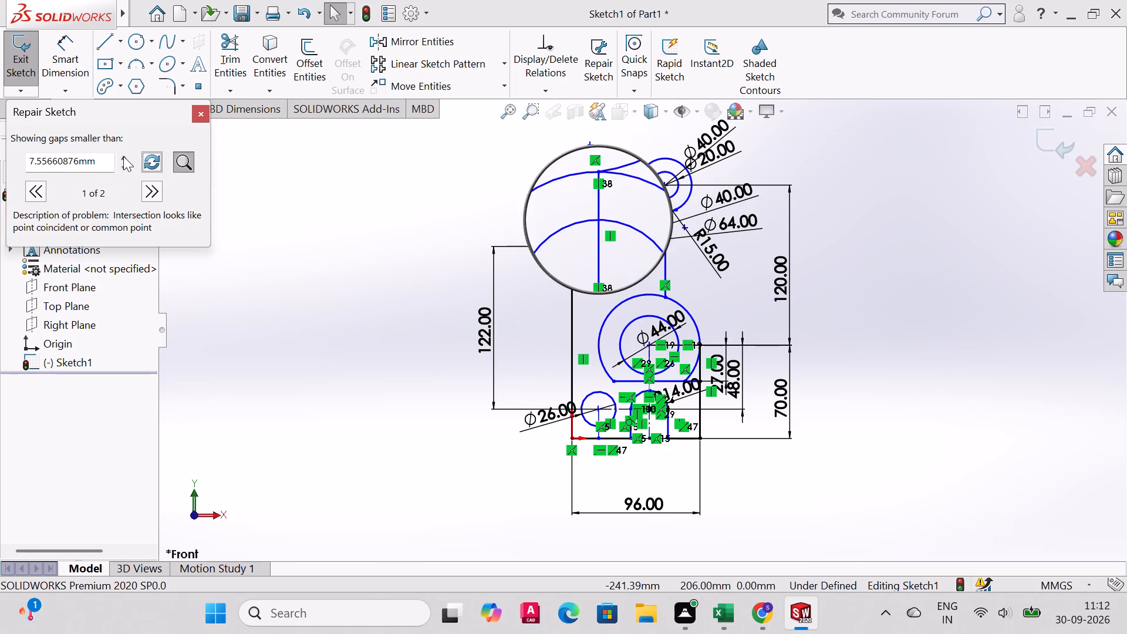
{"action": "double_click", "coordinate": [123, 156]}
{"action": "left_click", "coordinate": [123, 167]}
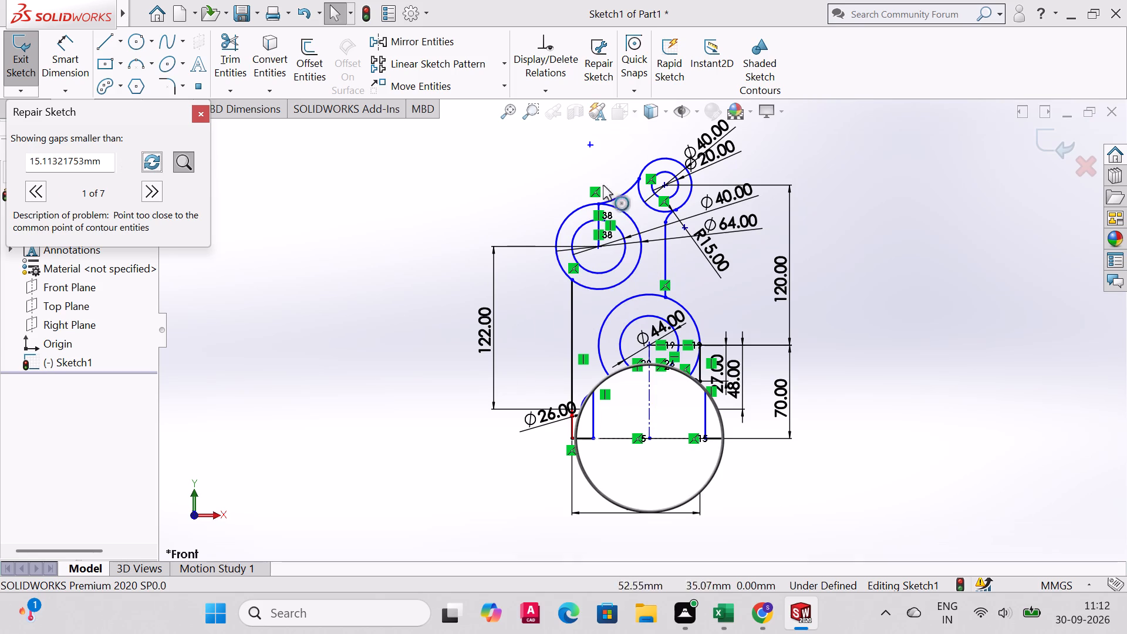
{"action": "left_click", "coordinate": [497, 436]}
{"action": "left_click", "coordinate": [690, 473]}
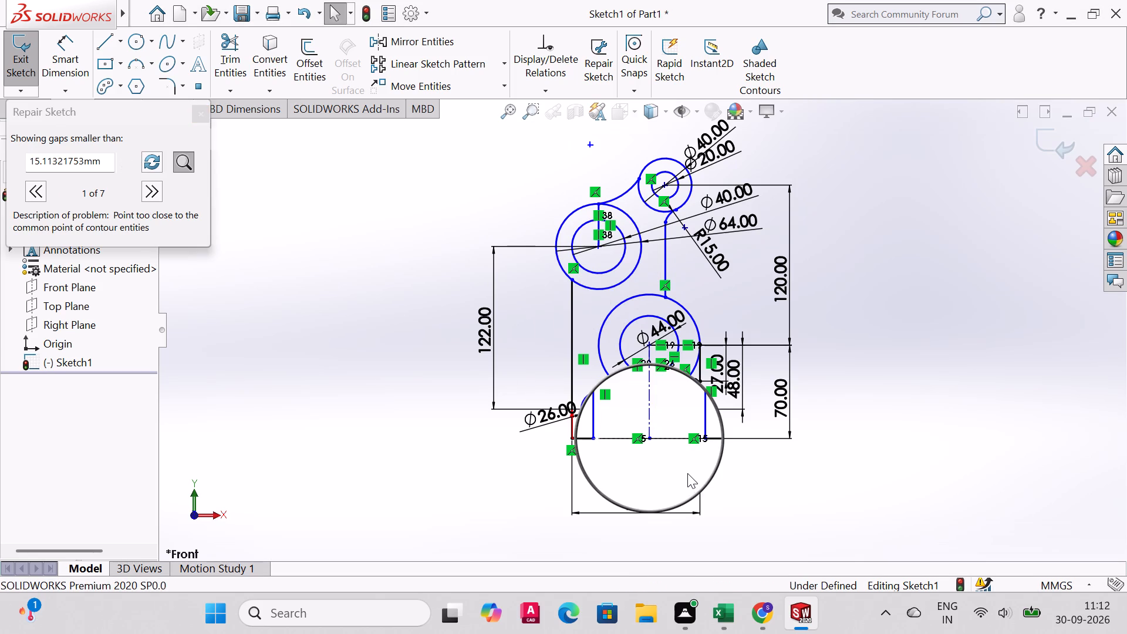
{"action": "left_click", "coordinate": [197, 118]}
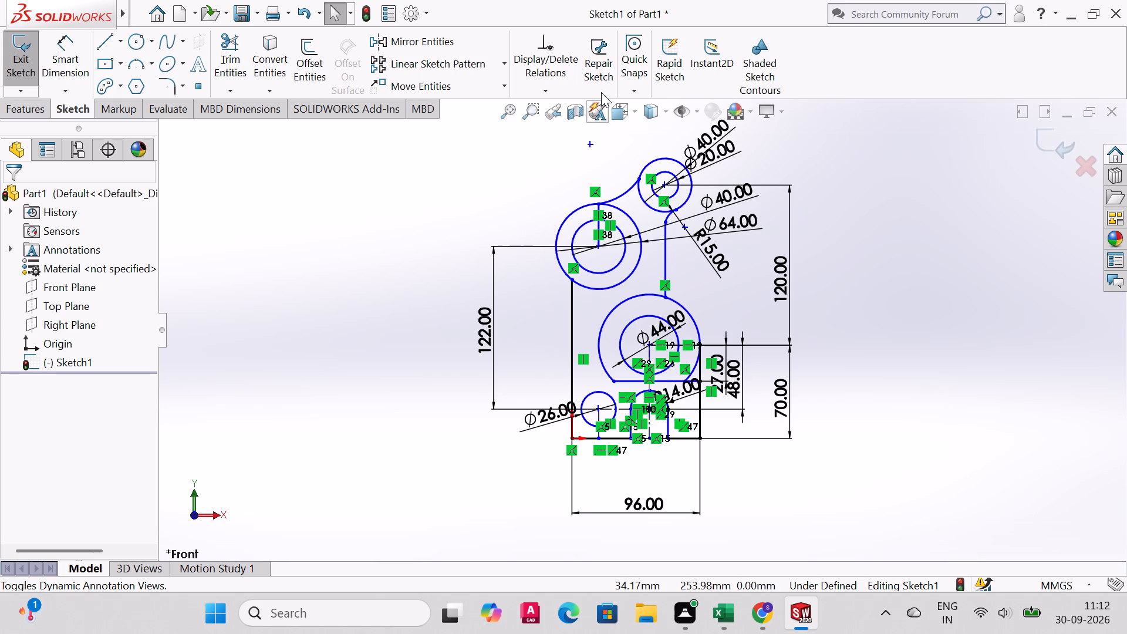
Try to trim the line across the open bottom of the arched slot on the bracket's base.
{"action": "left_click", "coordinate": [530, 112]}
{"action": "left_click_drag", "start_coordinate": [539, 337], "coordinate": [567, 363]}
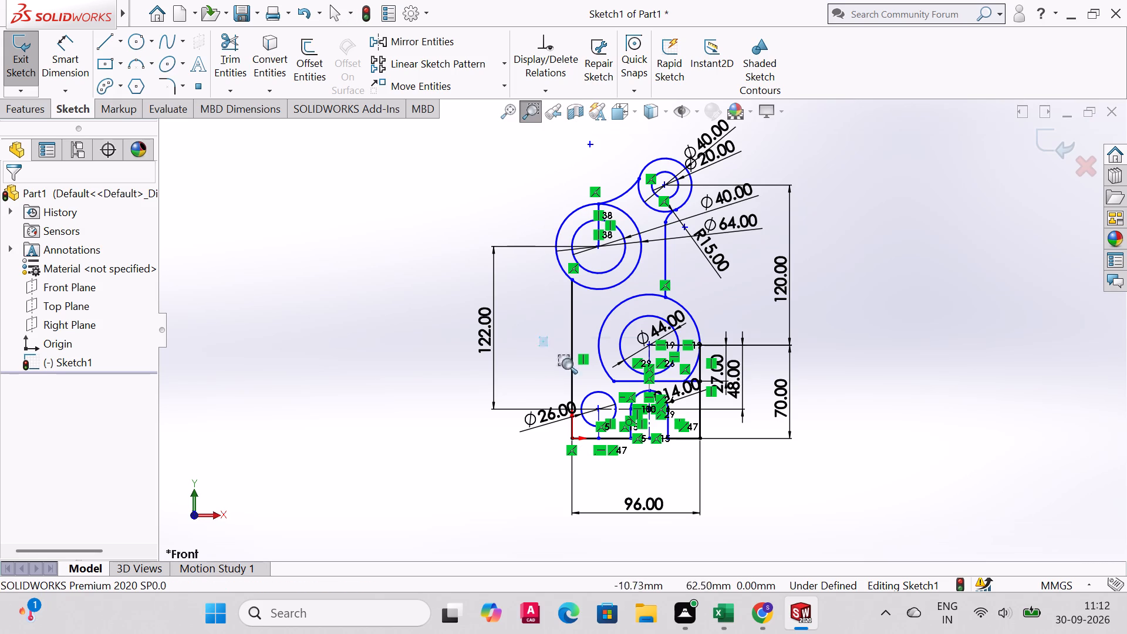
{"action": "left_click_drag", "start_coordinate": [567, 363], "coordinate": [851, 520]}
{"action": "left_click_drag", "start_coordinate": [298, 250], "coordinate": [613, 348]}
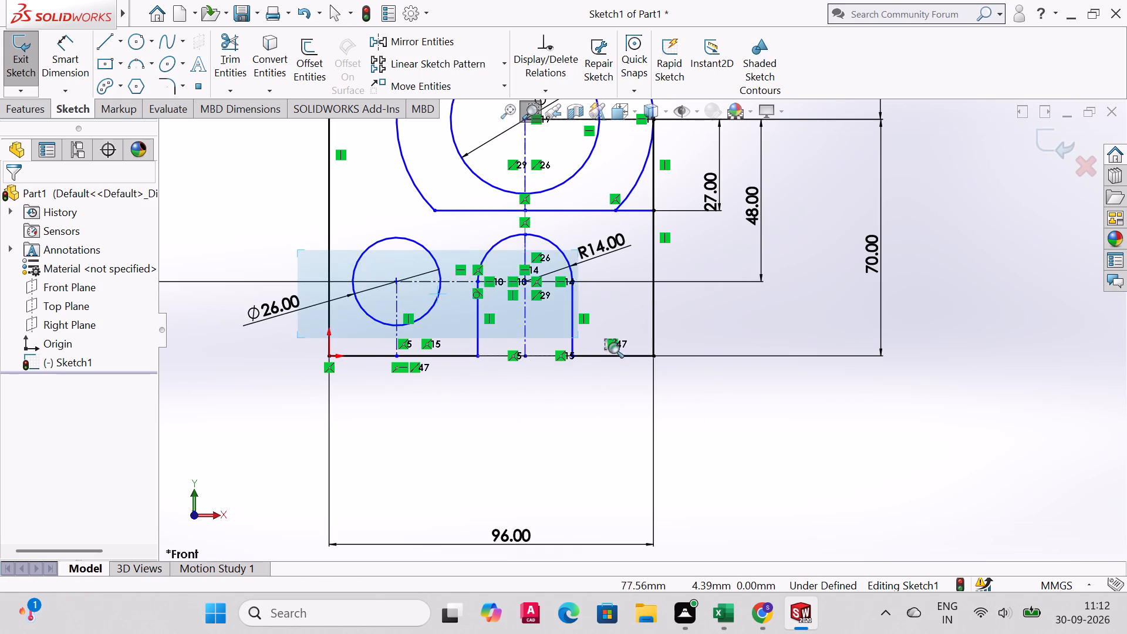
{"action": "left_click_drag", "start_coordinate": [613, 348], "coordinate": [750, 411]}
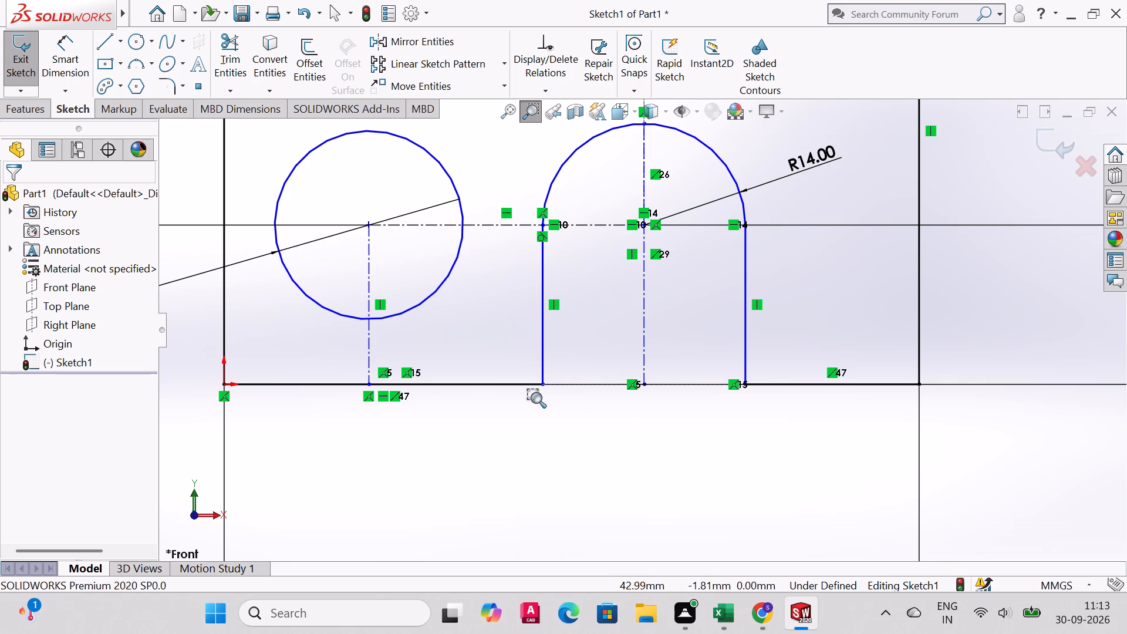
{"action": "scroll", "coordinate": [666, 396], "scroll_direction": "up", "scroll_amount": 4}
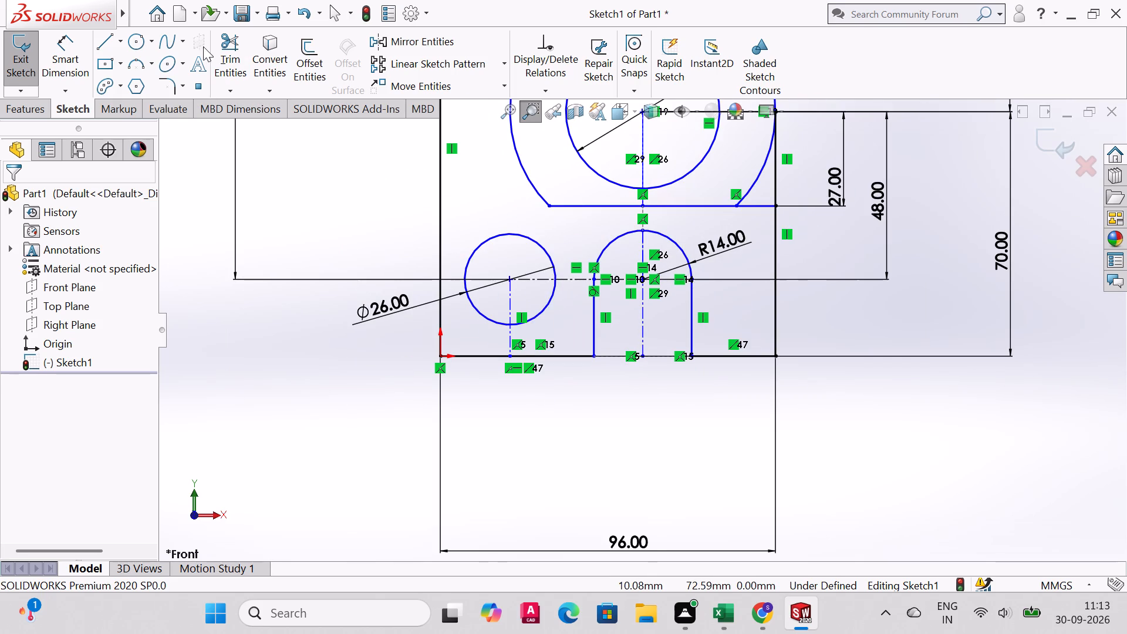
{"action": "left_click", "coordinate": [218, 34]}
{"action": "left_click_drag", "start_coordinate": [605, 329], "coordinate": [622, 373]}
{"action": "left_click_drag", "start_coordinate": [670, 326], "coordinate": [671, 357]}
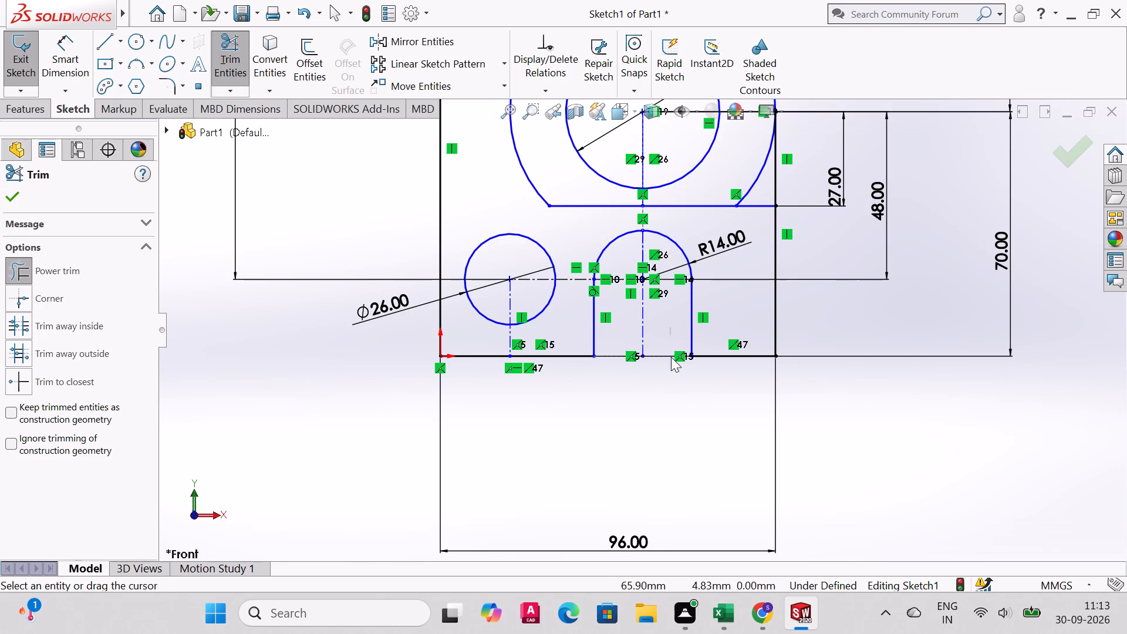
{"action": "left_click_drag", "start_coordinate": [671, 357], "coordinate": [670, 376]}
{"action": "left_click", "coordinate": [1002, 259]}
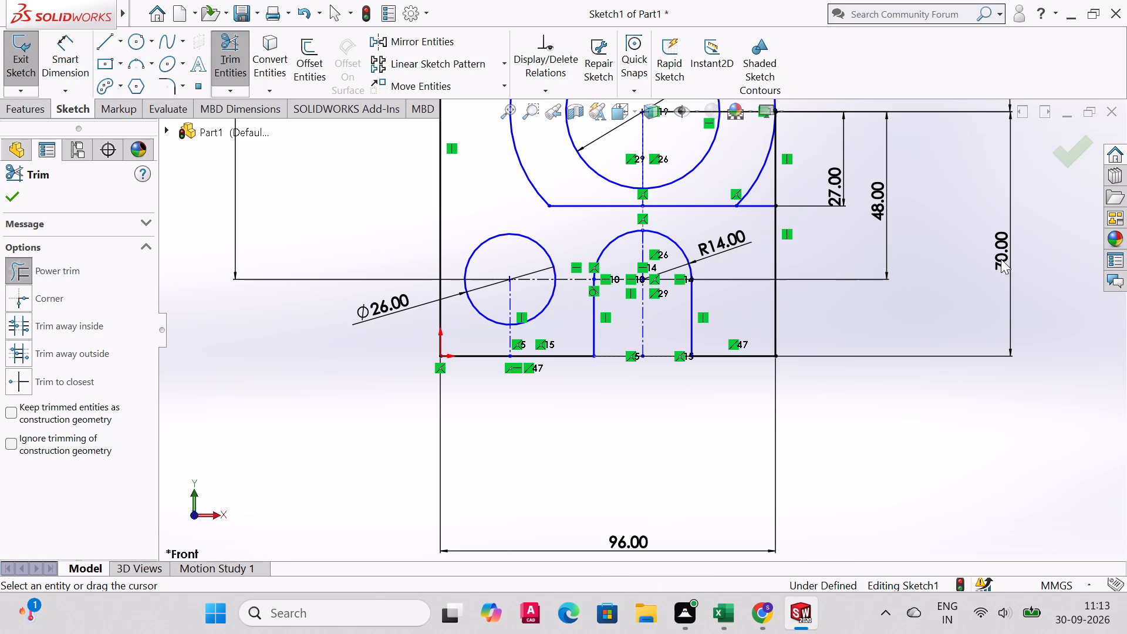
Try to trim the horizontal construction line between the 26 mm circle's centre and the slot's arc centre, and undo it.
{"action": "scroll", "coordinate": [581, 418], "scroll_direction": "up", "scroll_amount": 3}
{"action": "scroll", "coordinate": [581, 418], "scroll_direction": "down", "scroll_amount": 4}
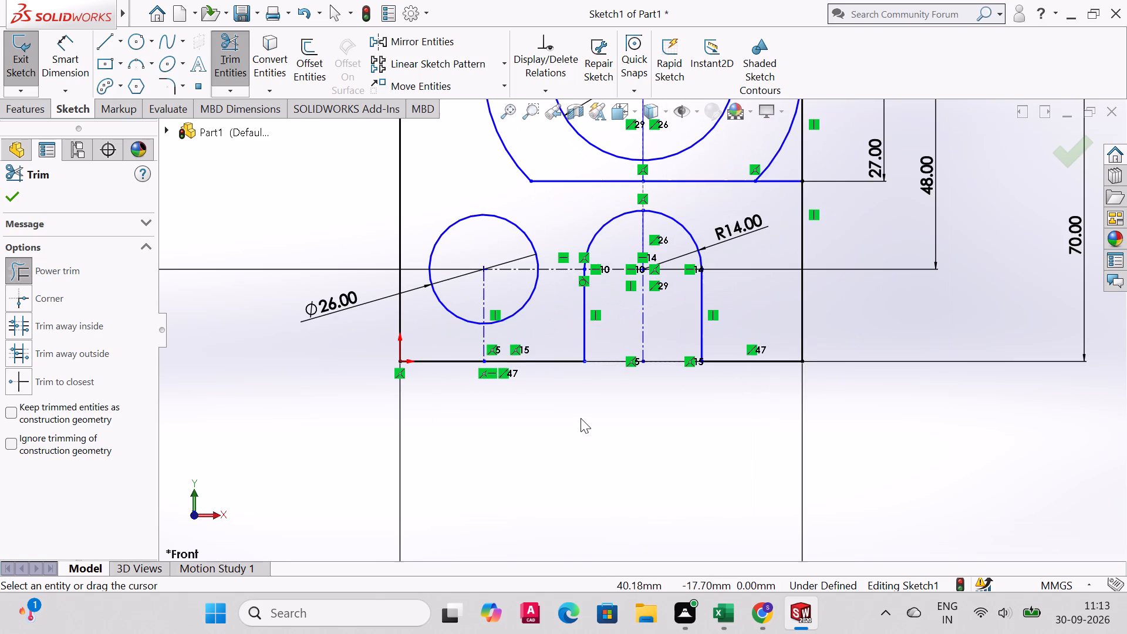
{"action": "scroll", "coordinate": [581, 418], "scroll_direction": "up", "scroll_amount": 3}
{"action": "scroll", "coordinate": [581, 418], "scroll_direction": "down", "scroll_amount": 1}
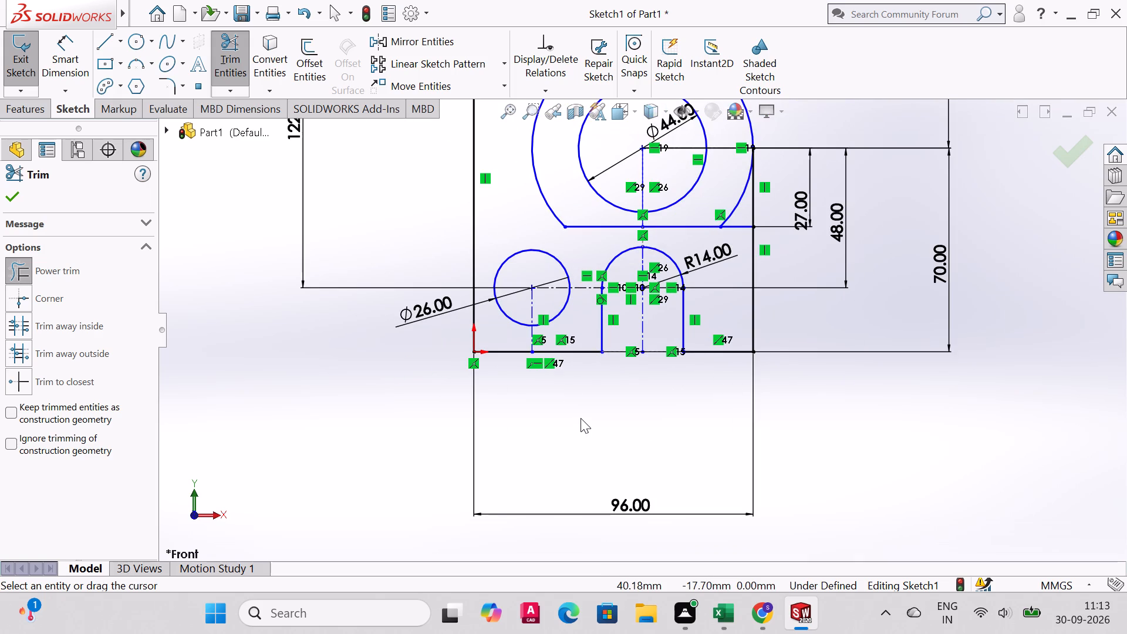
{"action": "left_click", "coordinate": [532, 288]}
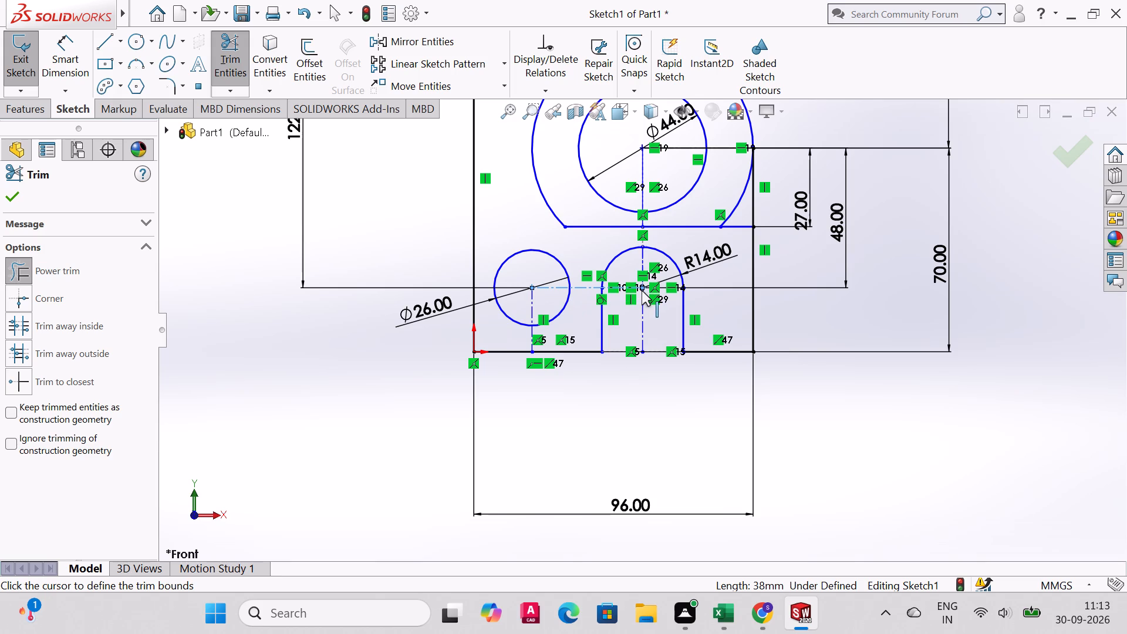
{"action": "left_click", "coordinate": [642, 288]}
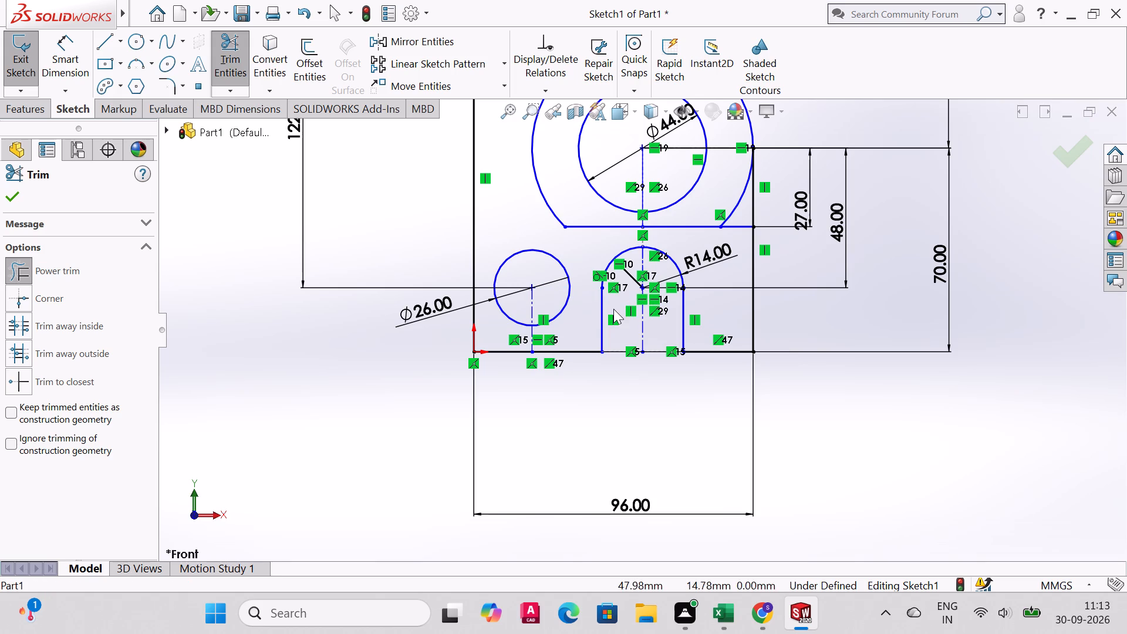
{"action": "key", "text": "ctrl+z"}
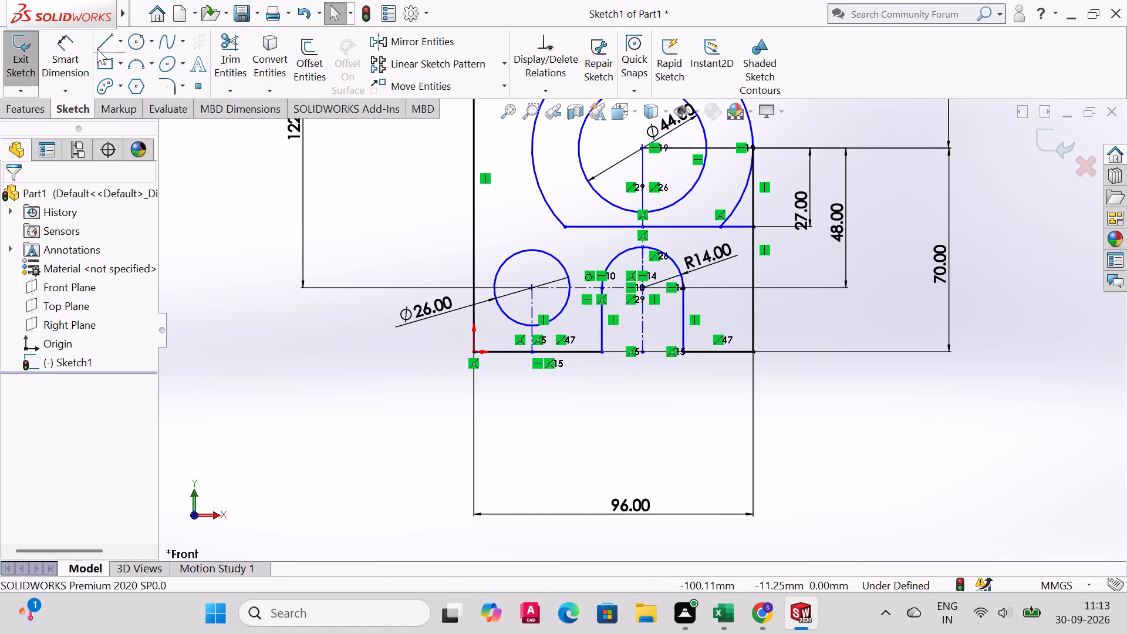
Add a 38 mm horizontal dimension between the centre of the 26 mm circle and the arched slot's arc centre.
{"action": "left_click", "coordinate": [77, 50]}
{"action": "left_click", "coordinate": [531, 288]}
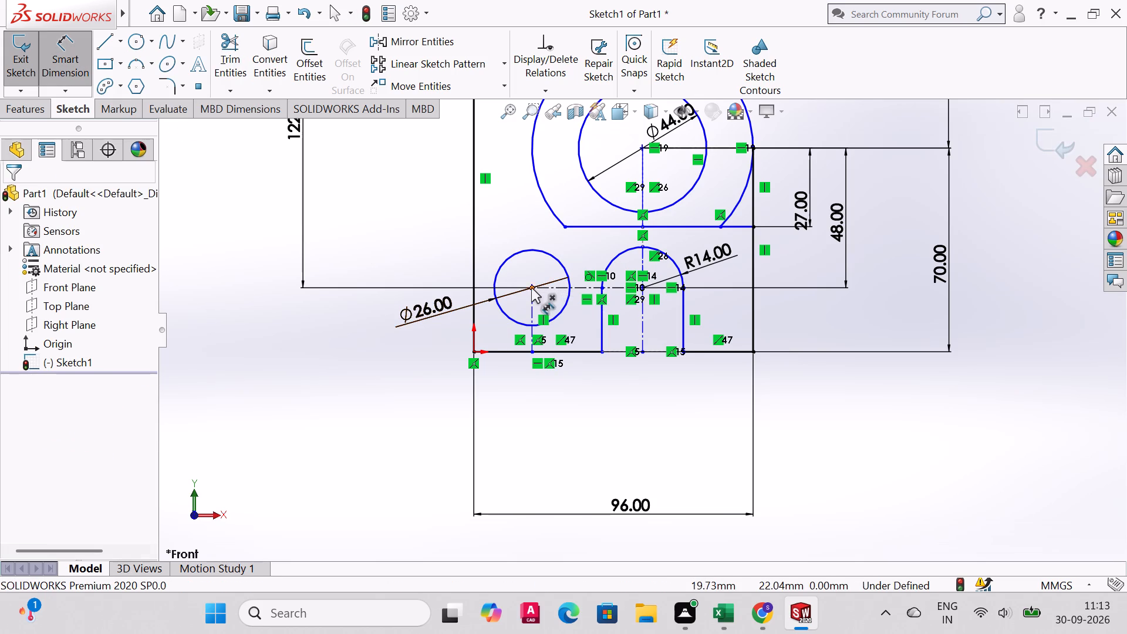
{"action": "left_click", "coordinate": [640, 288]}
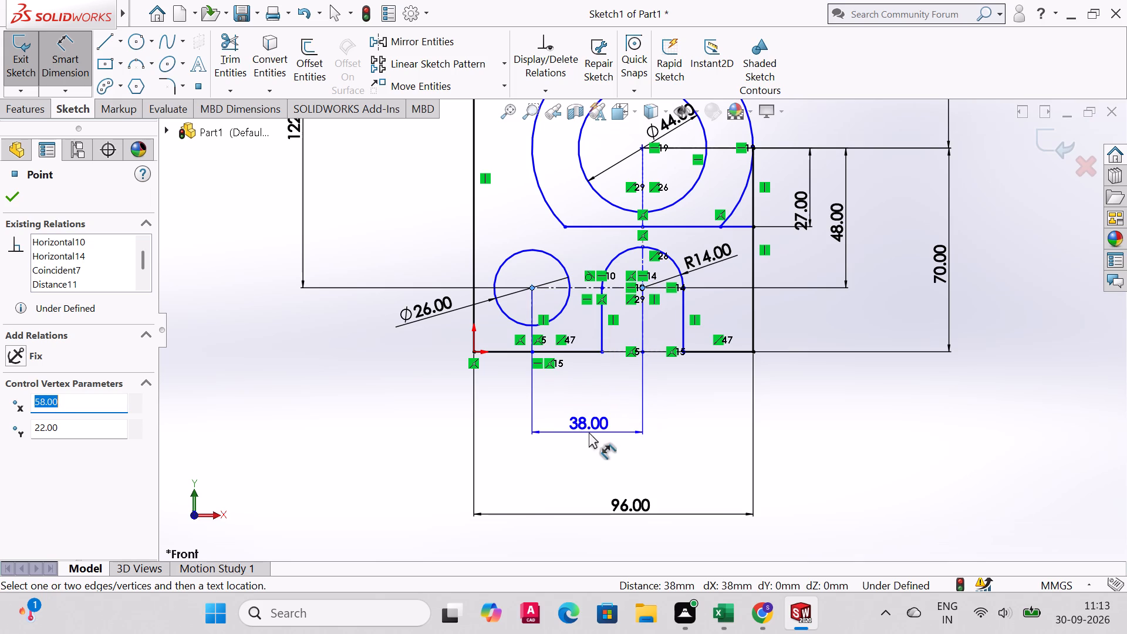
{"action": "left_click", "coordinate": [579, 423]}
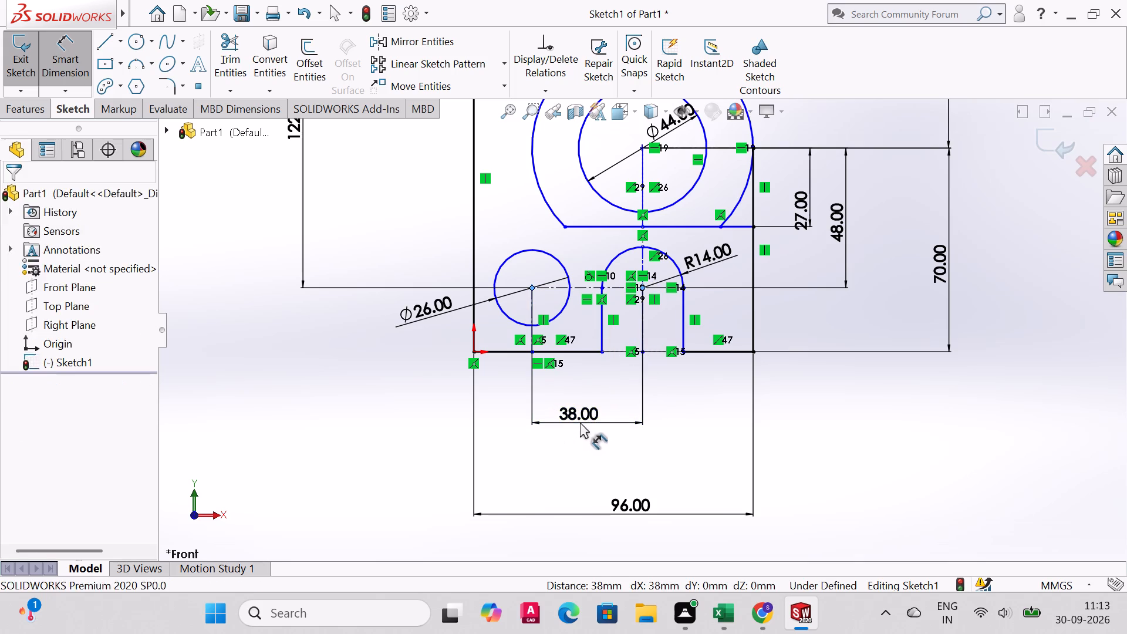
{"action": "left_click", "coordinate": [509, 394]}
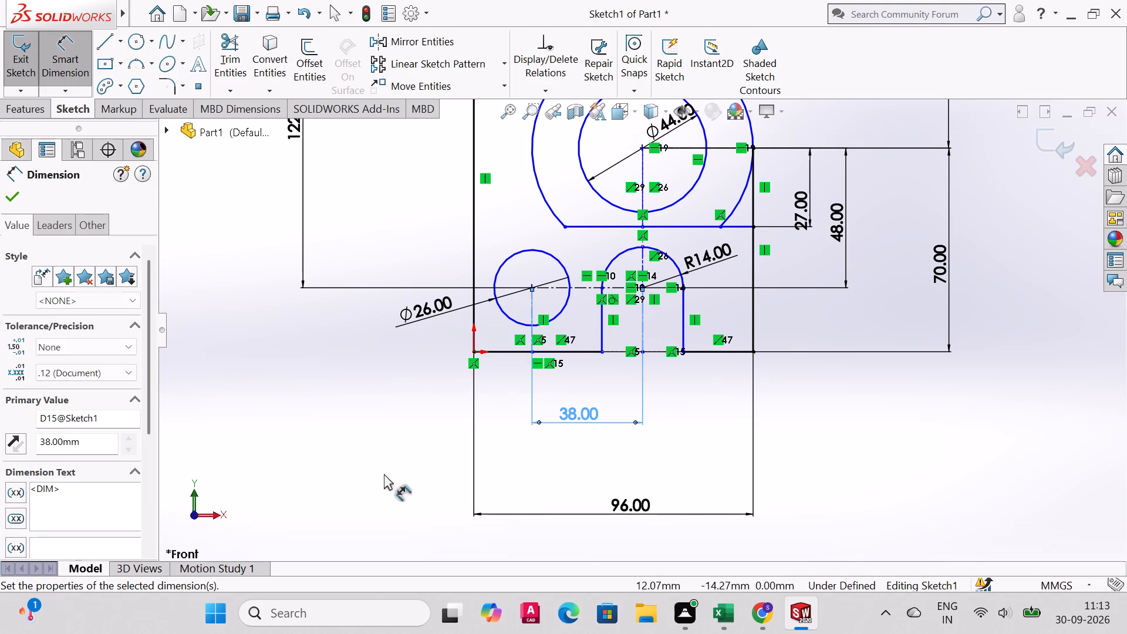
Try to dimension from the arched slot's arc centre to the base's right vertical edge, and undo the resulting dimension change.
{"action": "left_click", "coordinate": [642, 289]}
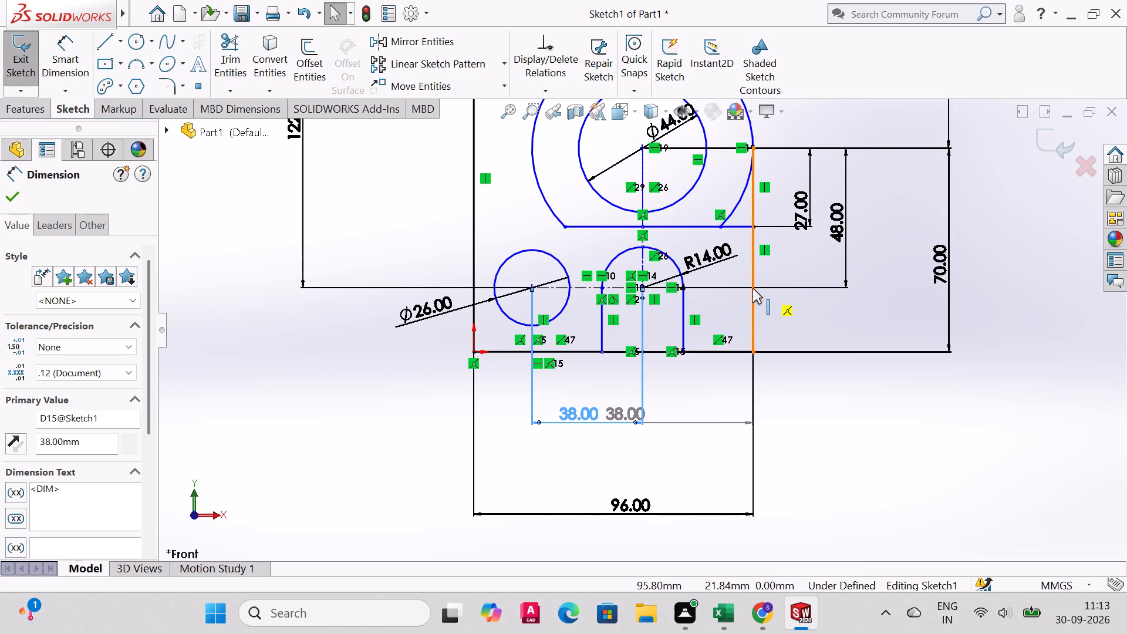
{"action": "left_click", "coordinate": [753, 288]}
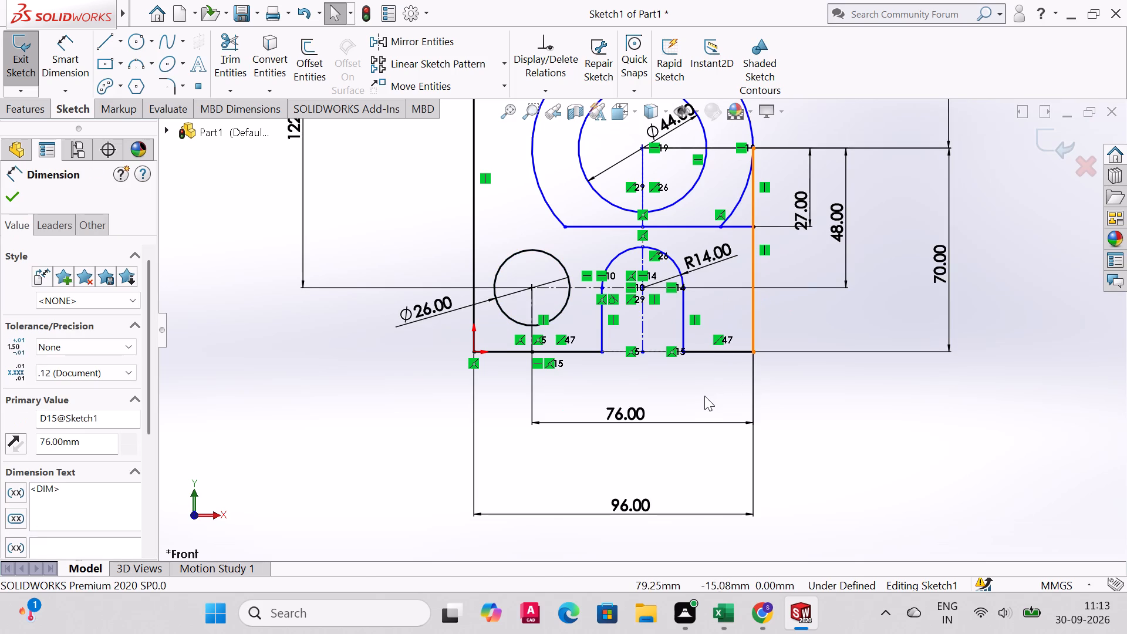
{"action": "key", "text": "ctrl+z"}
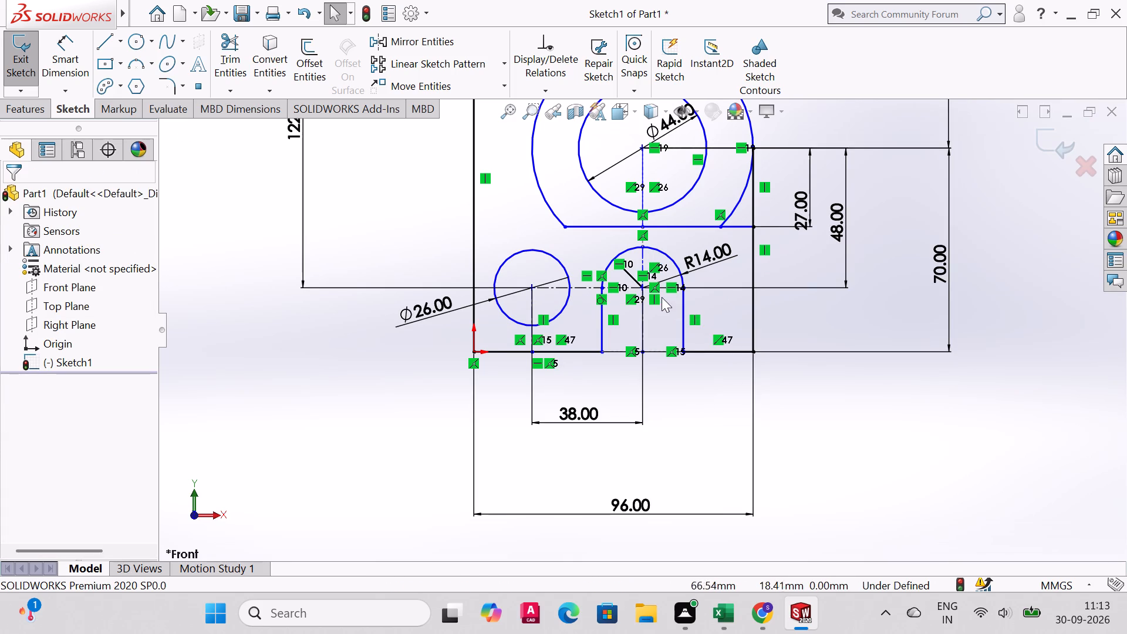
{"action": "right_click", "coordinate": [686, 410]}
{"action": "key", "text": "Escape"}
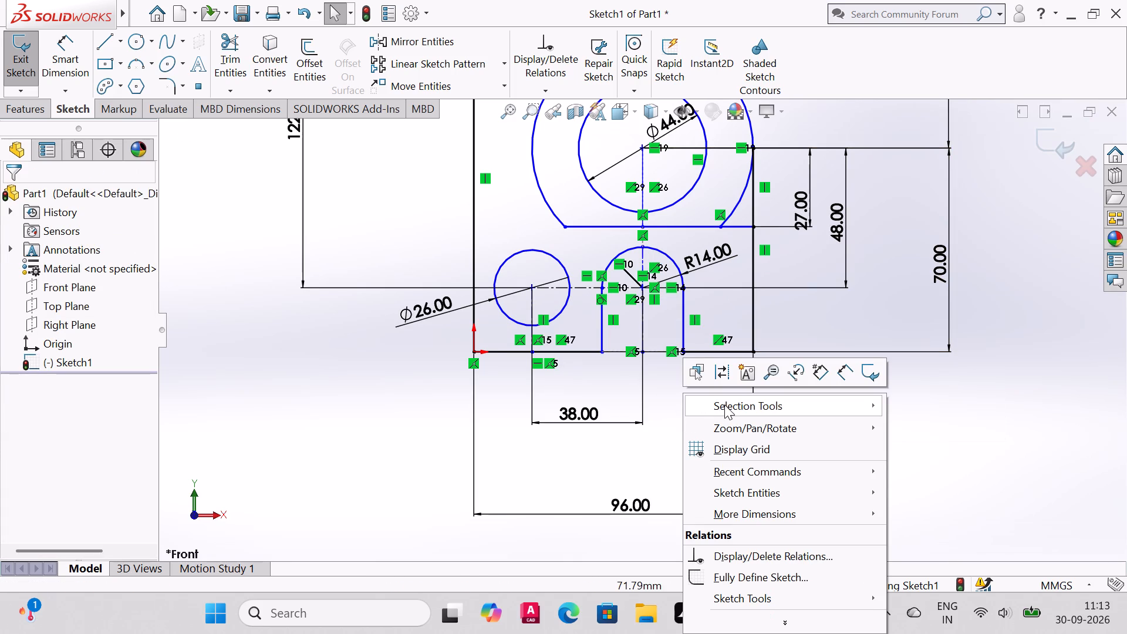
Add a 38 mm horizontal dimension between the base's right vertical edge and the arched slot's arc centre.
{"action": "left_click", "coordinate": [58, 48]}
{"action": "scroll", "coordinate": [706, 267], "scroll_direction": "up", "scroll_amount": 2}
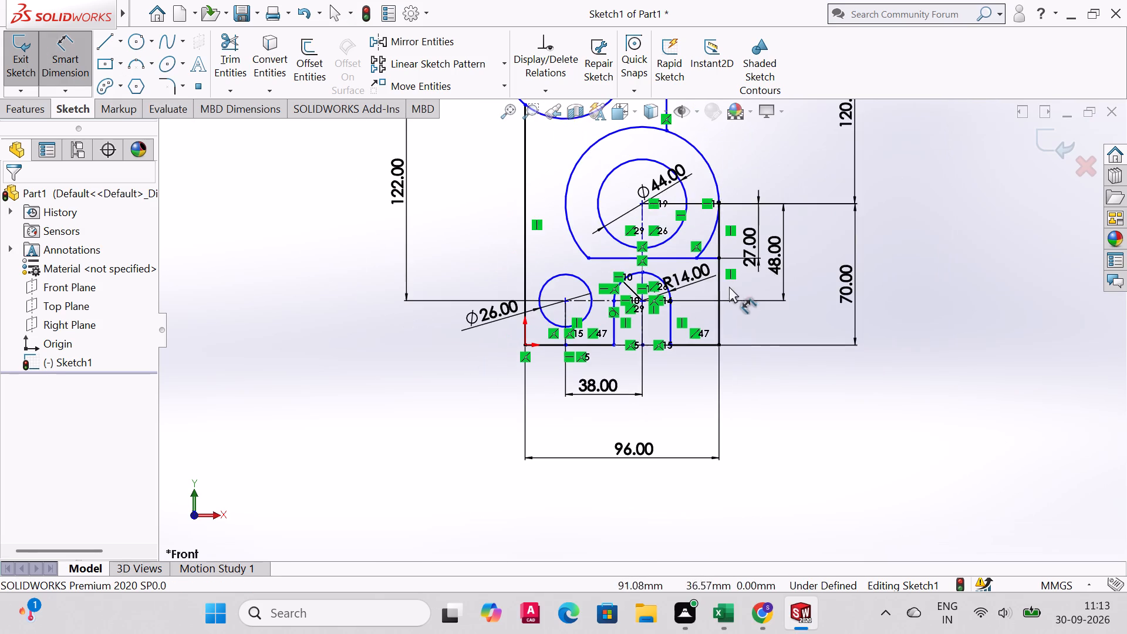
{"action": "scroll", "coordinate": [736, 291], "scroll_direction": "down", "scroll_amount": 2}
{"action": "left_click", "coordinate": [753, 288]}
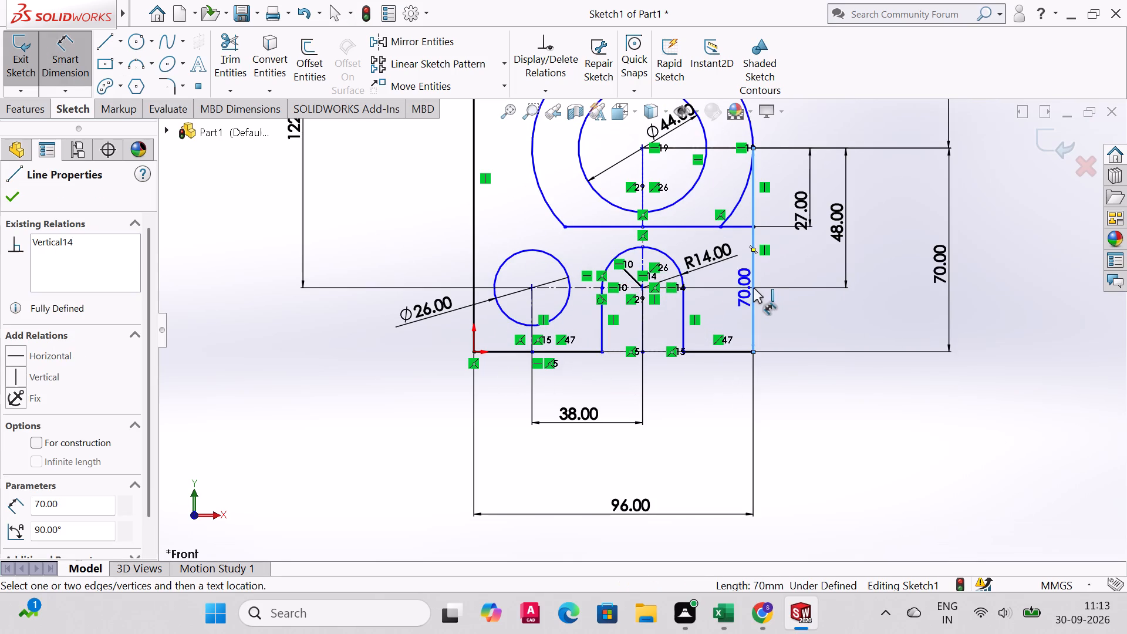
{"action": "left_click", "coordinate": [642, 286]}
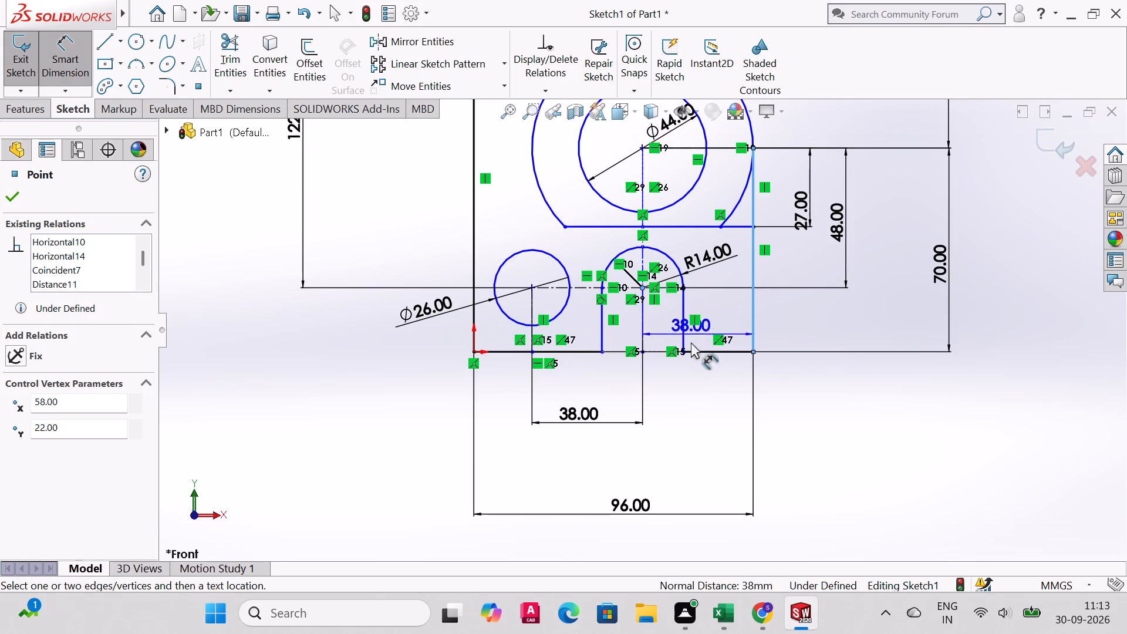
{"action": "left_click", "coordinate": [686, 423]}
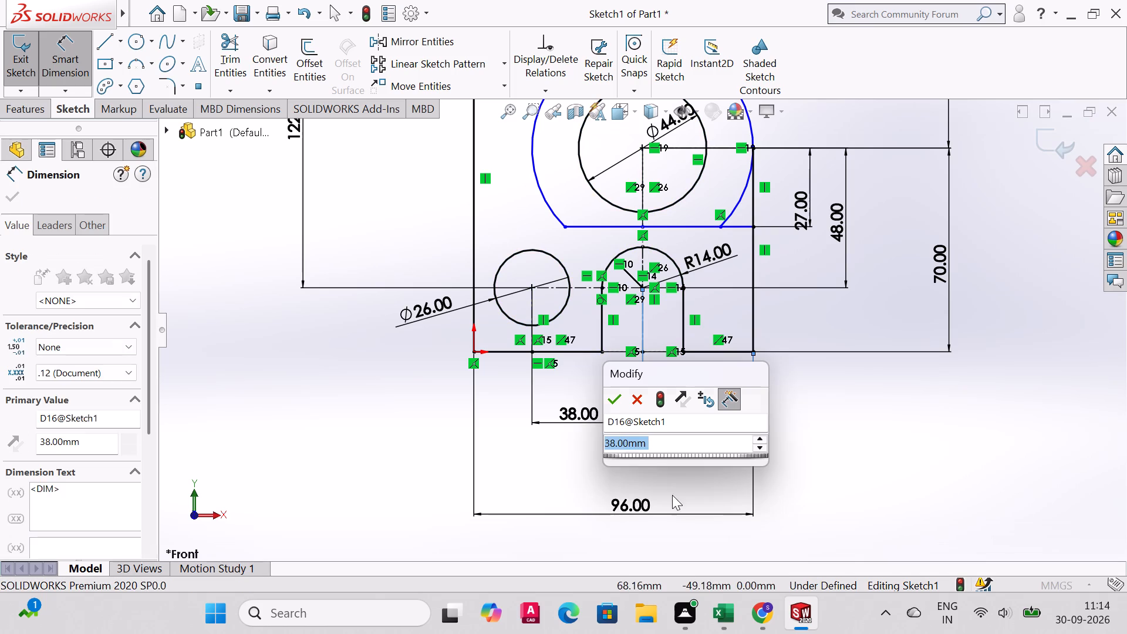
{"action": "left_click", "coordinate": [614, 406]}
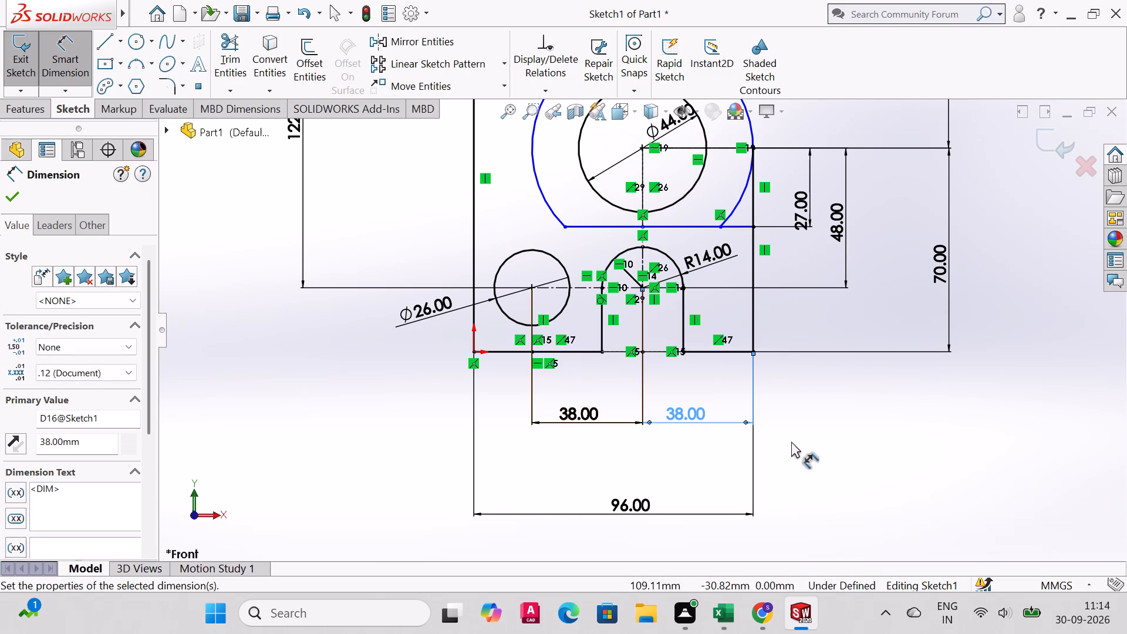
{"action": "scroll", "coordinate": [773, 312], "scroll_direction": "down", "scroll_amount": 4}
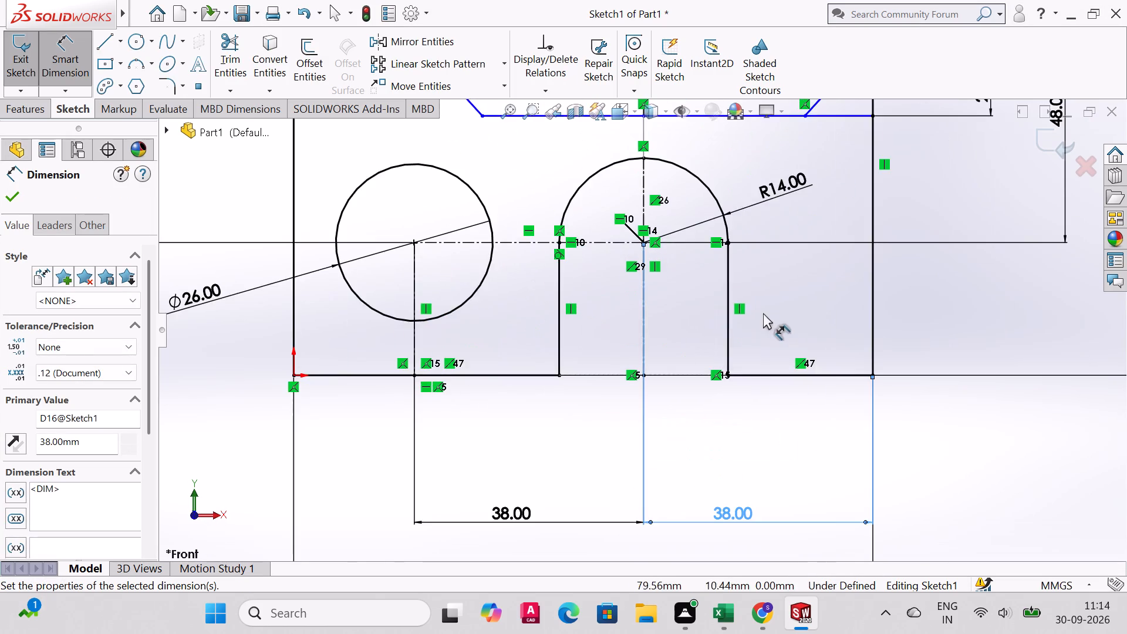
Add a 38 mm radius dimension to the large arc around the 44 mm circle.
{"action": "scroll", "coordinate": [714, 320], "scroll_direction": "up", "scroll_amount": 4}
{"action": "scroll", "coordinate": [723, 206], "scroll_direction": "up", "scroll_amount": 3}
{"action": "scroll", "coordinate": [703, 158], "scroll_direction": "up", "scroll_amount": 1}
{"action": "scroll", "coordinate": [703, 158], "scroll_direction": "down", "scroll_amount": 1}
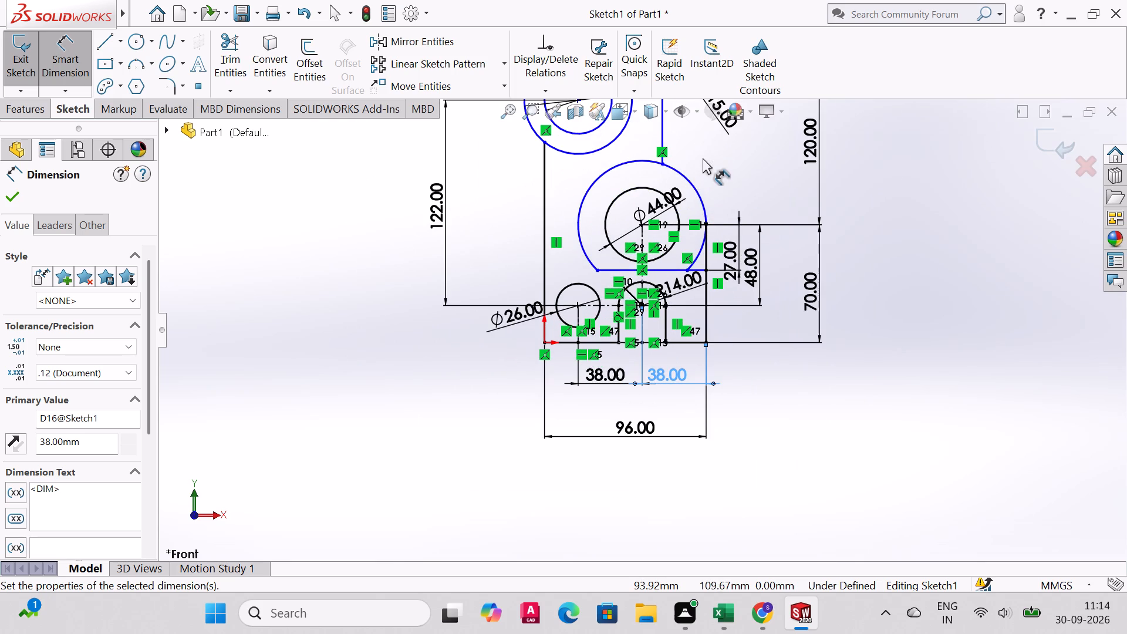
{"action": "left_click", "coordinate": [701, 200]}
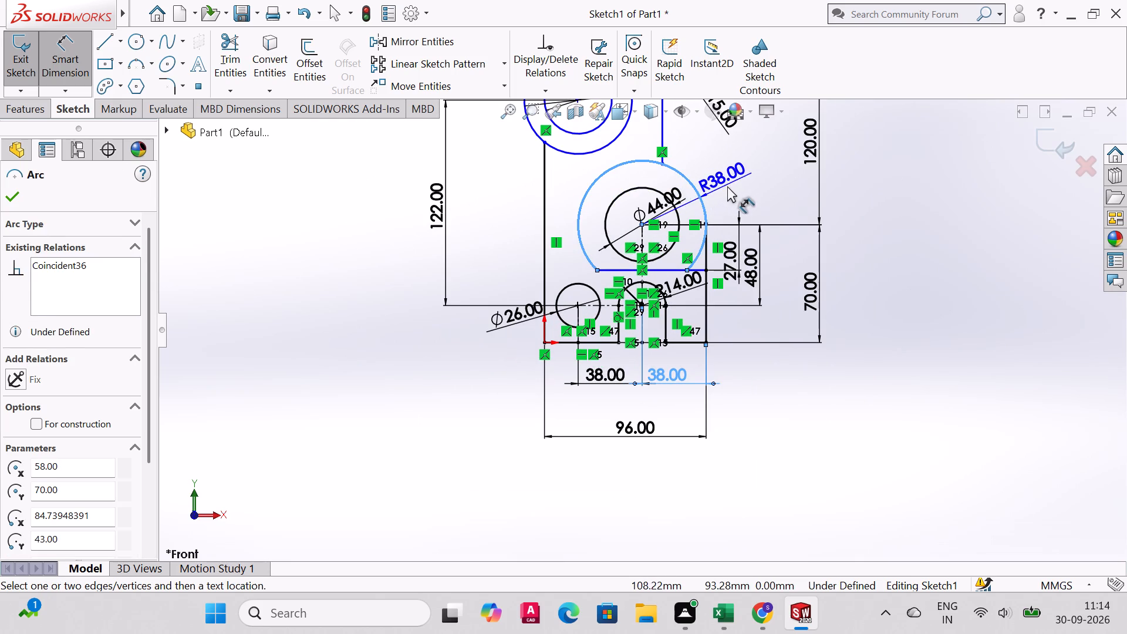
{"action": "left_click", "coordinate": [730, 188]}
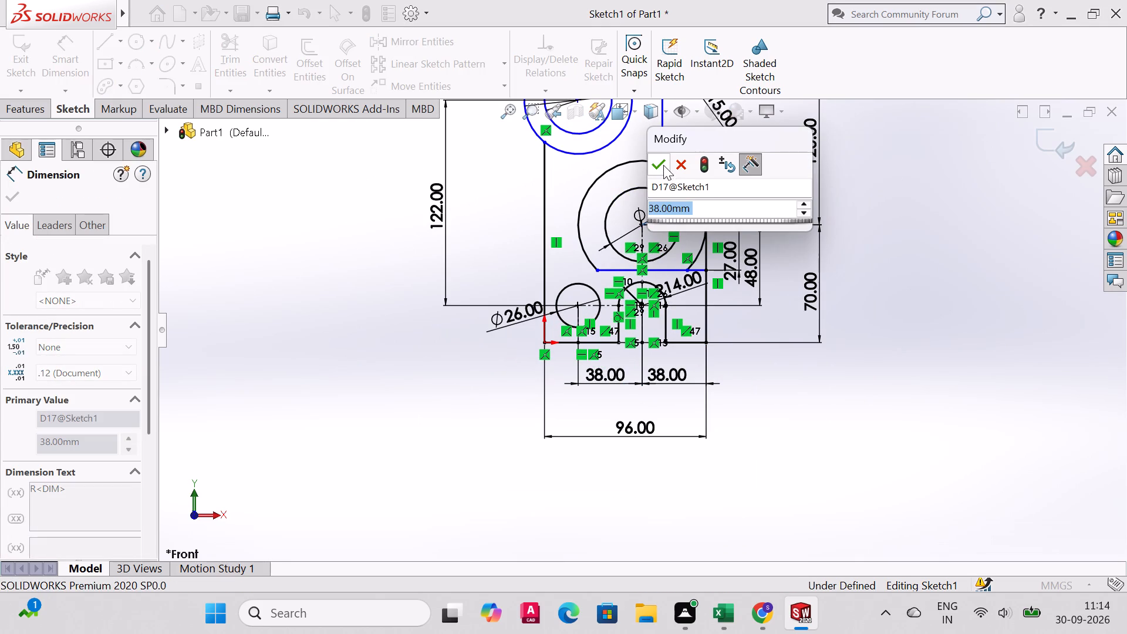
{"action": "left_click", "coordinate": [663, 165]}
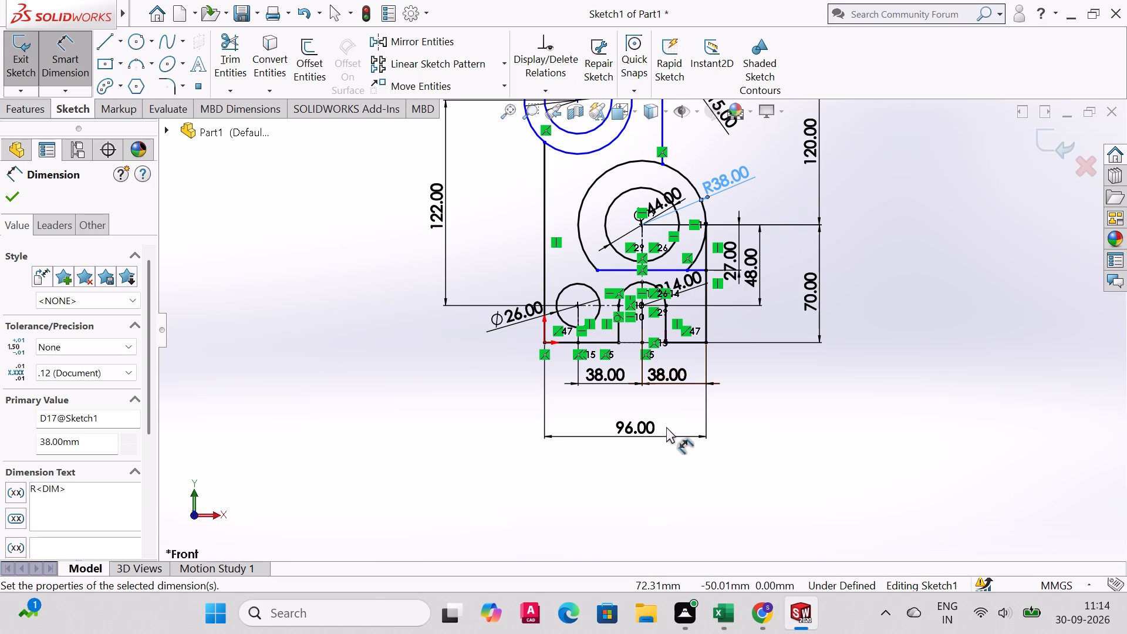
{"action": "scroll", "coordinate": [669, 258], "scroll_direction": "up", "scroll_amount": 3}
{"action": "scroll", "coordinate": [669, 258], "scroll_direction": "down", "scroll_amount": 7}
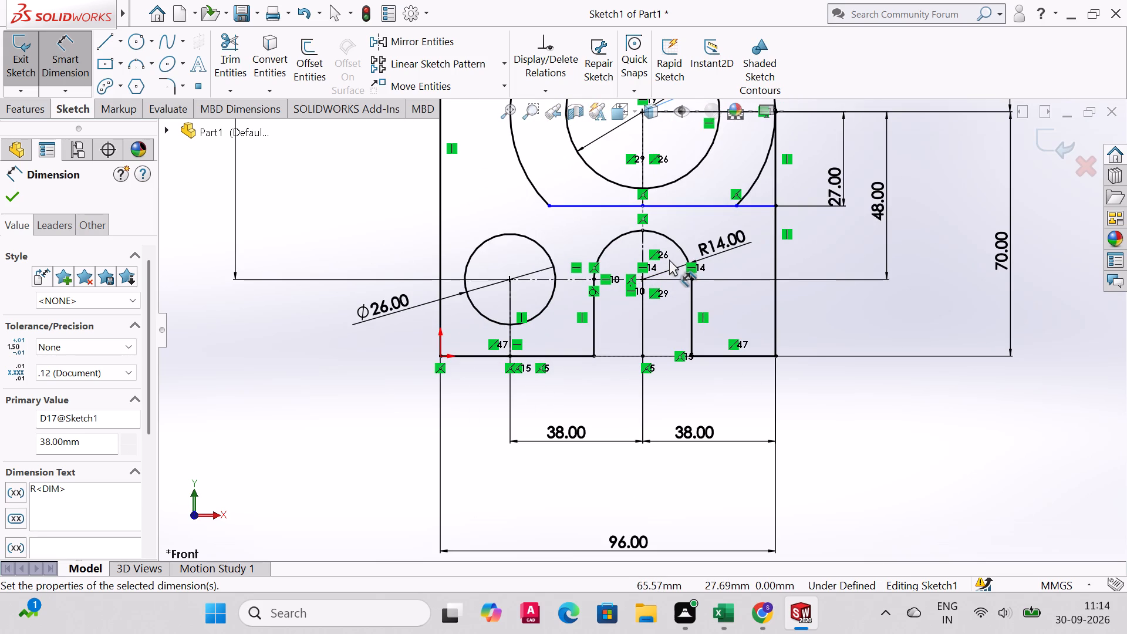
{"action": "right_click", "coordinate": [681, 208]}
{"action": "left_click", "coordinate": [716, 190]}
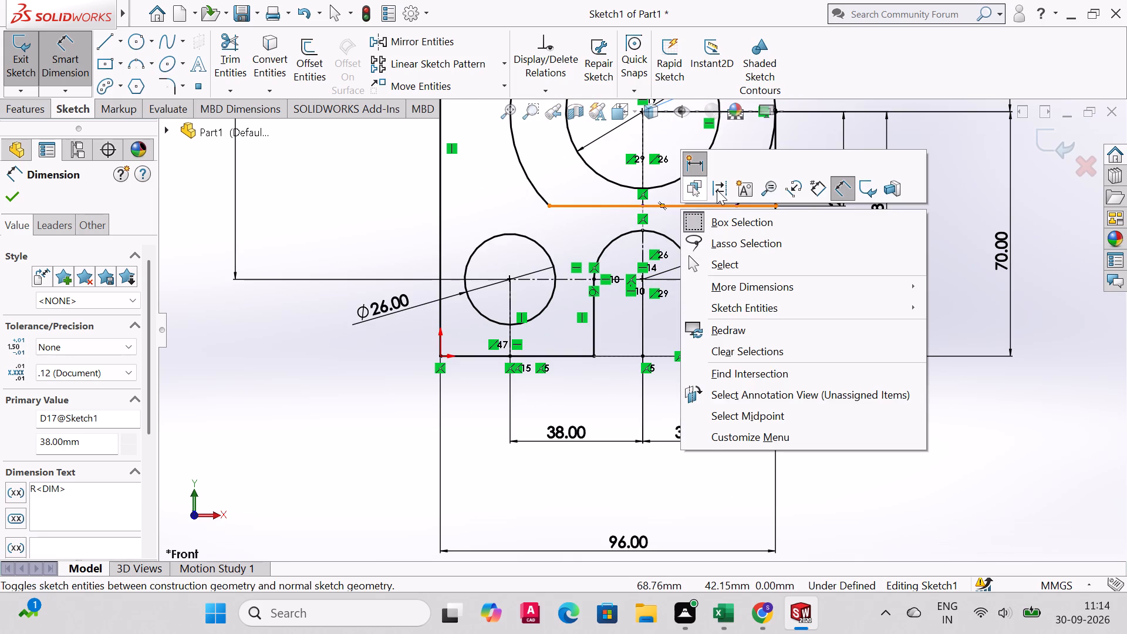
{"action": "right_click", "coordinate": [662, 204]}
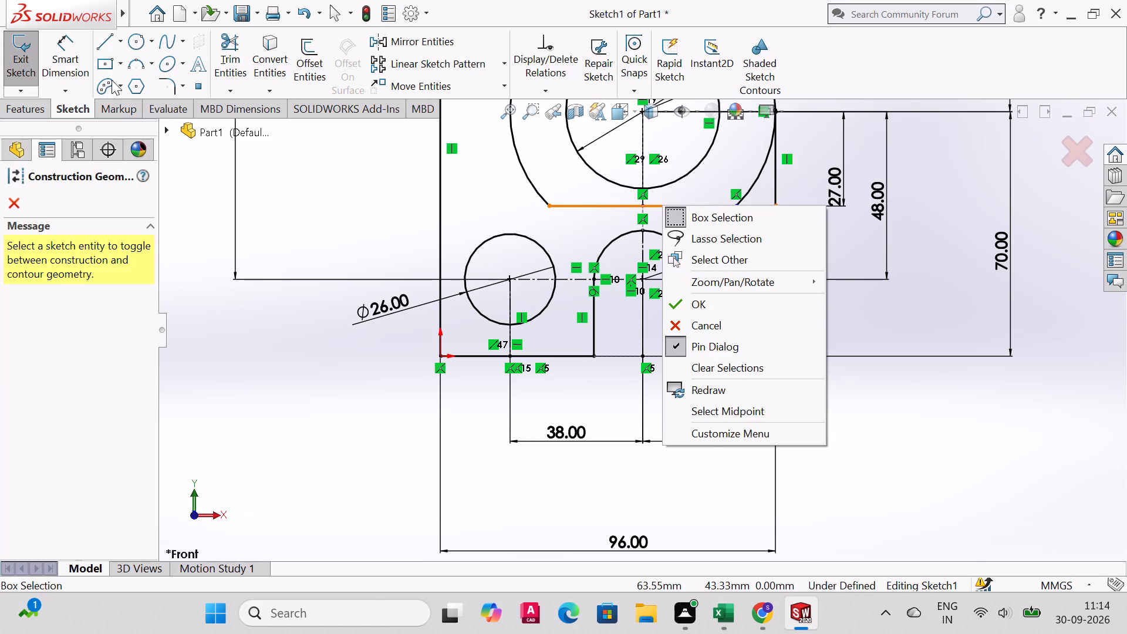
Power-trim all segments of the horizontal line joining the lower ends of the R38 arc and extending to the base's right vertical edge.
{"action": "left_click", "coordinate": [231, 48]}
{"action": "left_click_drag", "start_coordinate": [551, 177], "coordinate": [581, 214]}
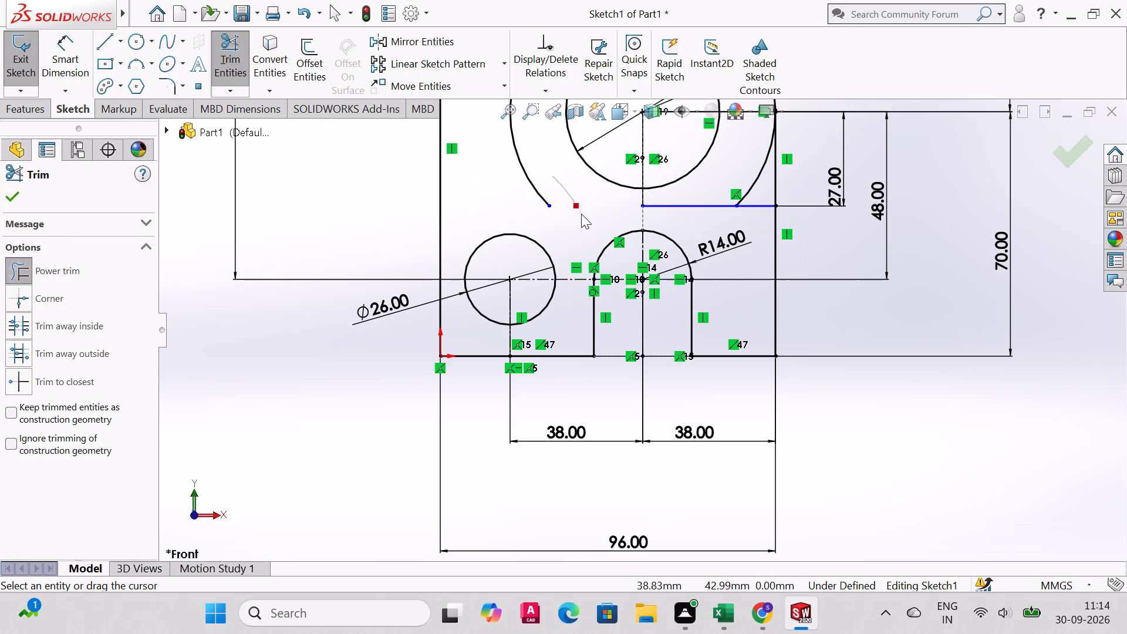
{"action": "left_click_drag", "start_coordinate": [581, 214], "coordinate": [582, 214]}
{"action": "left_click_drag", "start_coordinate": [697, 188], "coordinate": [692, 217]}
{"action": "left_click_drag", "start_coordinate": [758, 195], "coordinate": [757, 228]}
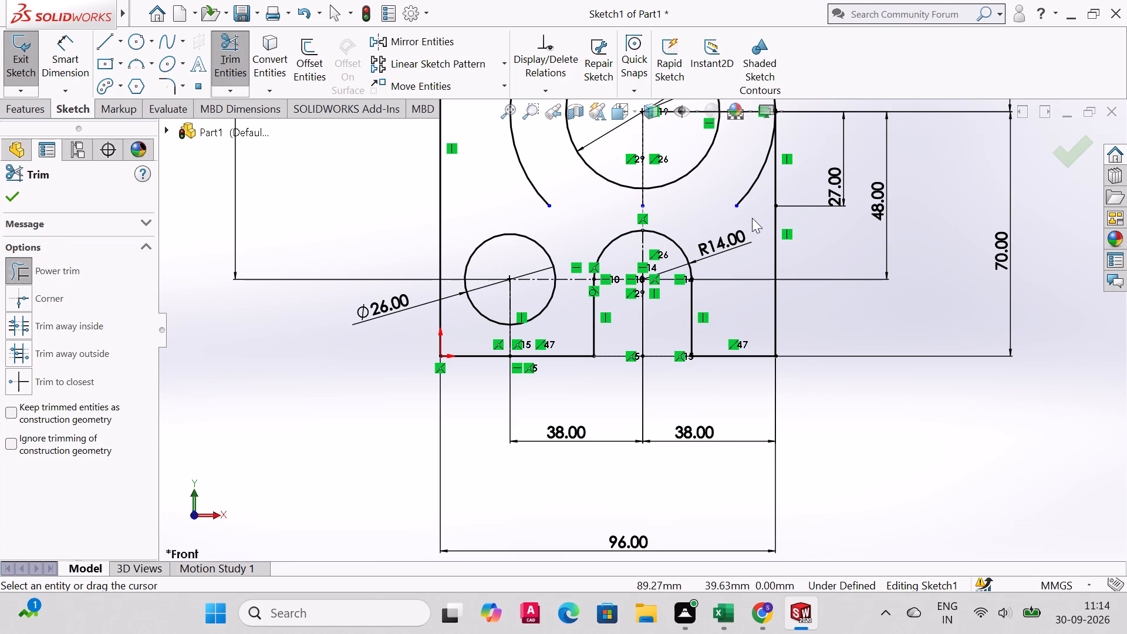
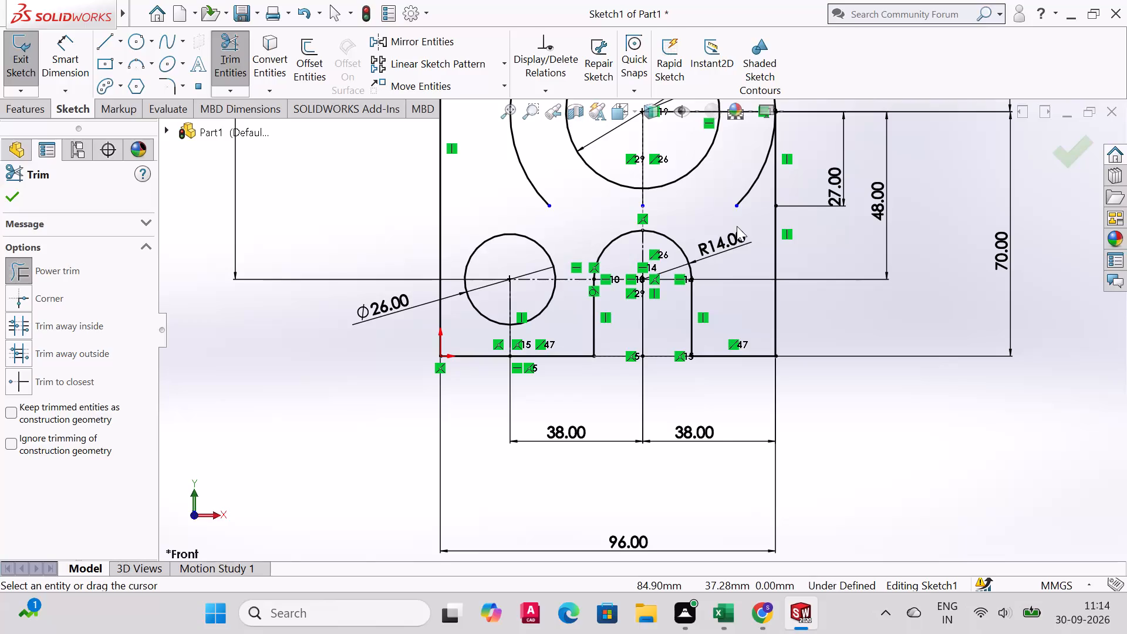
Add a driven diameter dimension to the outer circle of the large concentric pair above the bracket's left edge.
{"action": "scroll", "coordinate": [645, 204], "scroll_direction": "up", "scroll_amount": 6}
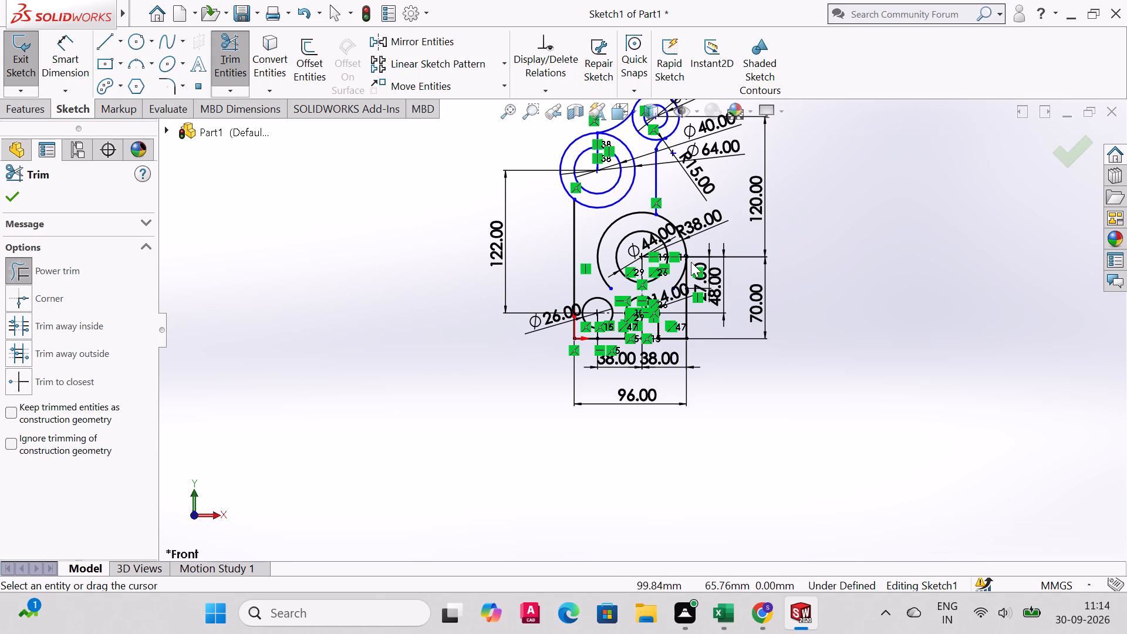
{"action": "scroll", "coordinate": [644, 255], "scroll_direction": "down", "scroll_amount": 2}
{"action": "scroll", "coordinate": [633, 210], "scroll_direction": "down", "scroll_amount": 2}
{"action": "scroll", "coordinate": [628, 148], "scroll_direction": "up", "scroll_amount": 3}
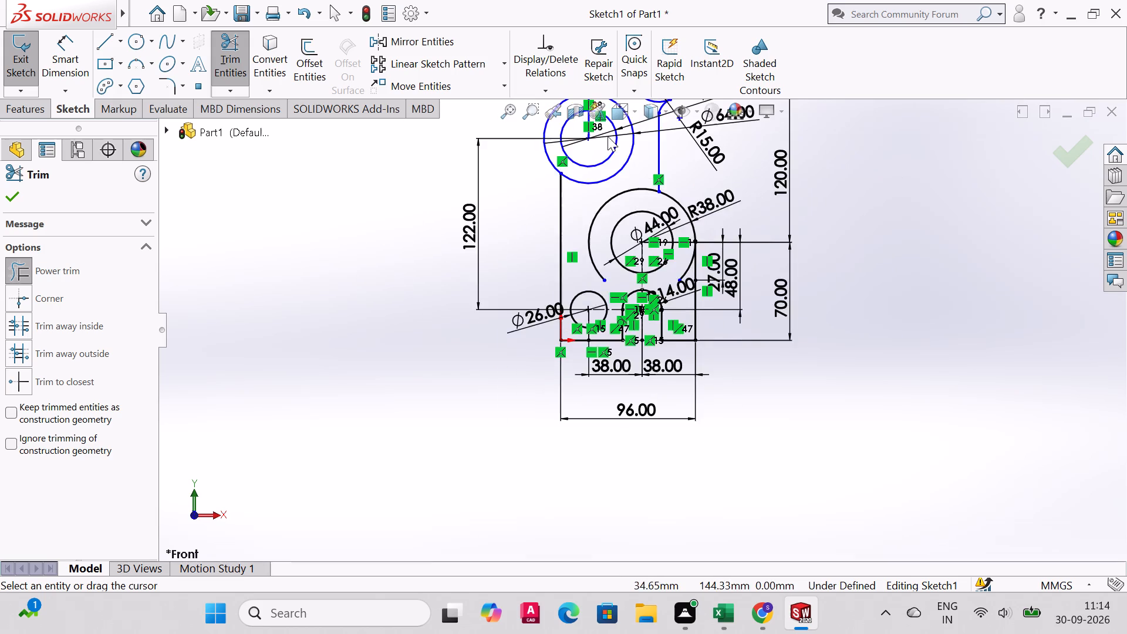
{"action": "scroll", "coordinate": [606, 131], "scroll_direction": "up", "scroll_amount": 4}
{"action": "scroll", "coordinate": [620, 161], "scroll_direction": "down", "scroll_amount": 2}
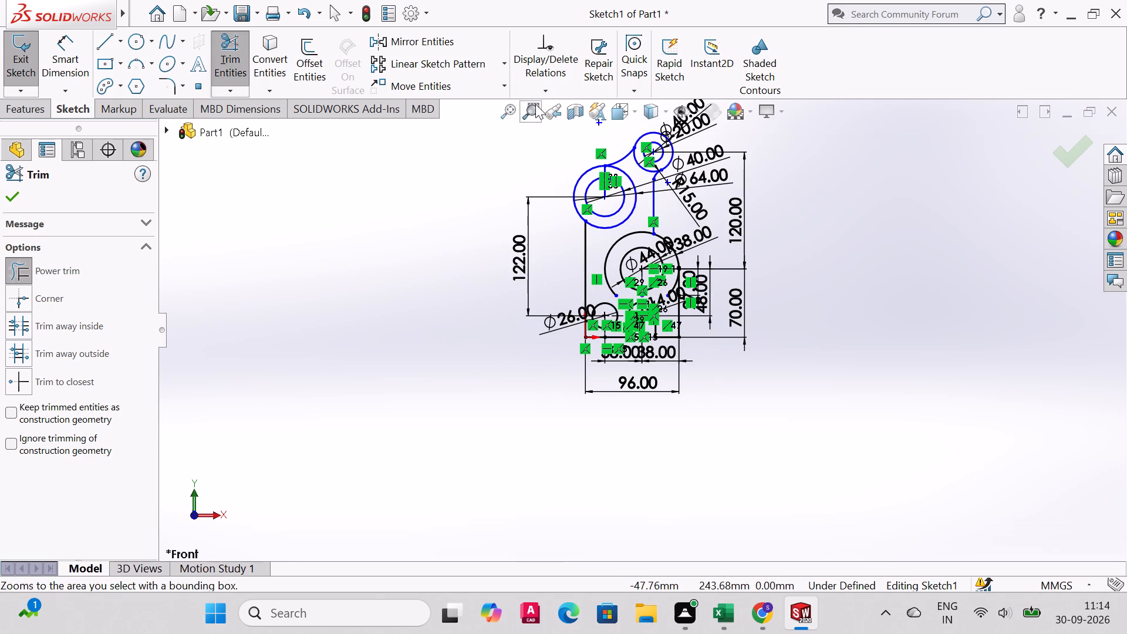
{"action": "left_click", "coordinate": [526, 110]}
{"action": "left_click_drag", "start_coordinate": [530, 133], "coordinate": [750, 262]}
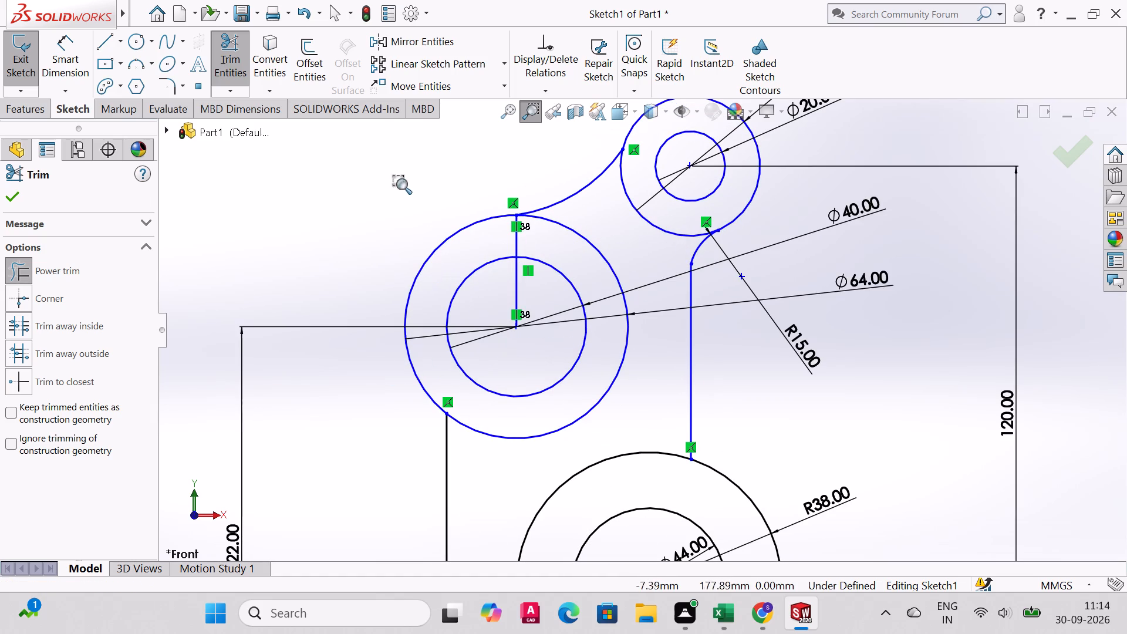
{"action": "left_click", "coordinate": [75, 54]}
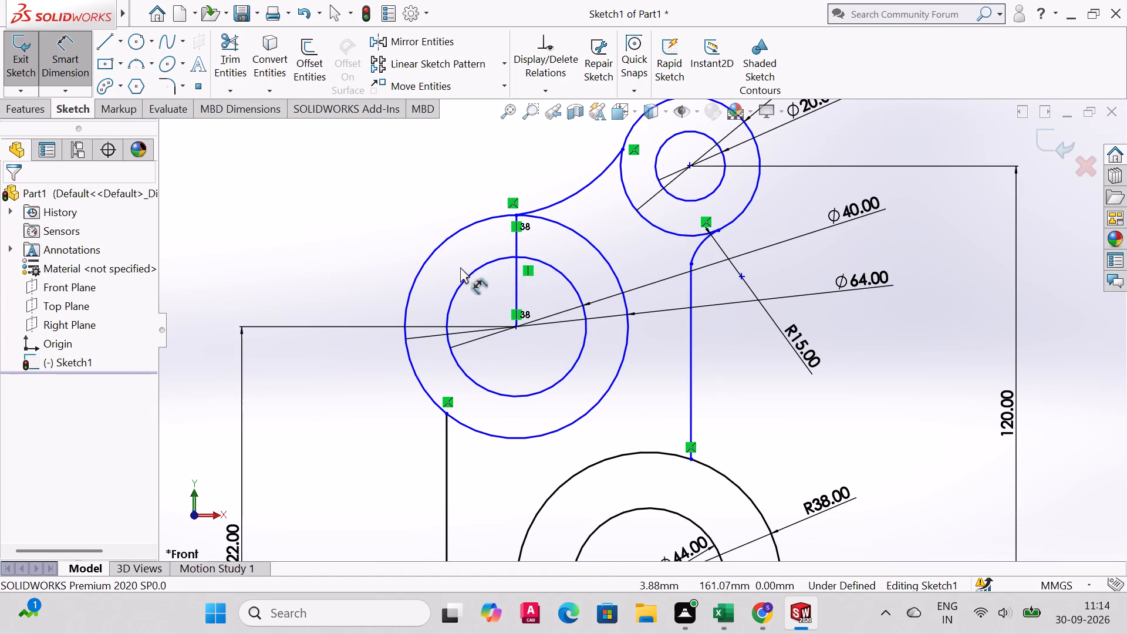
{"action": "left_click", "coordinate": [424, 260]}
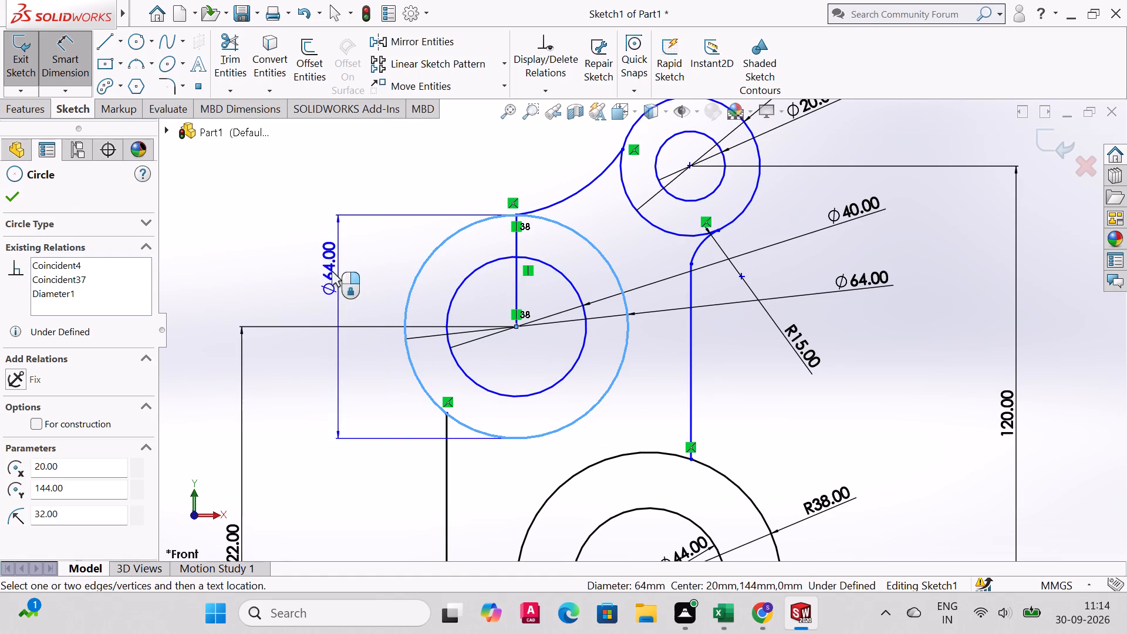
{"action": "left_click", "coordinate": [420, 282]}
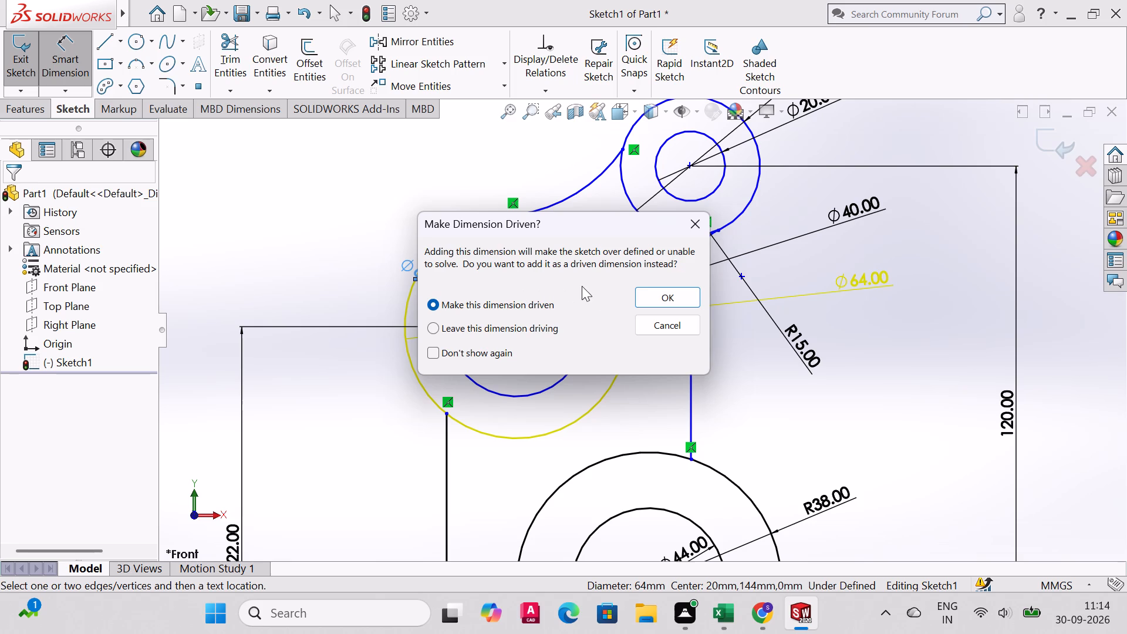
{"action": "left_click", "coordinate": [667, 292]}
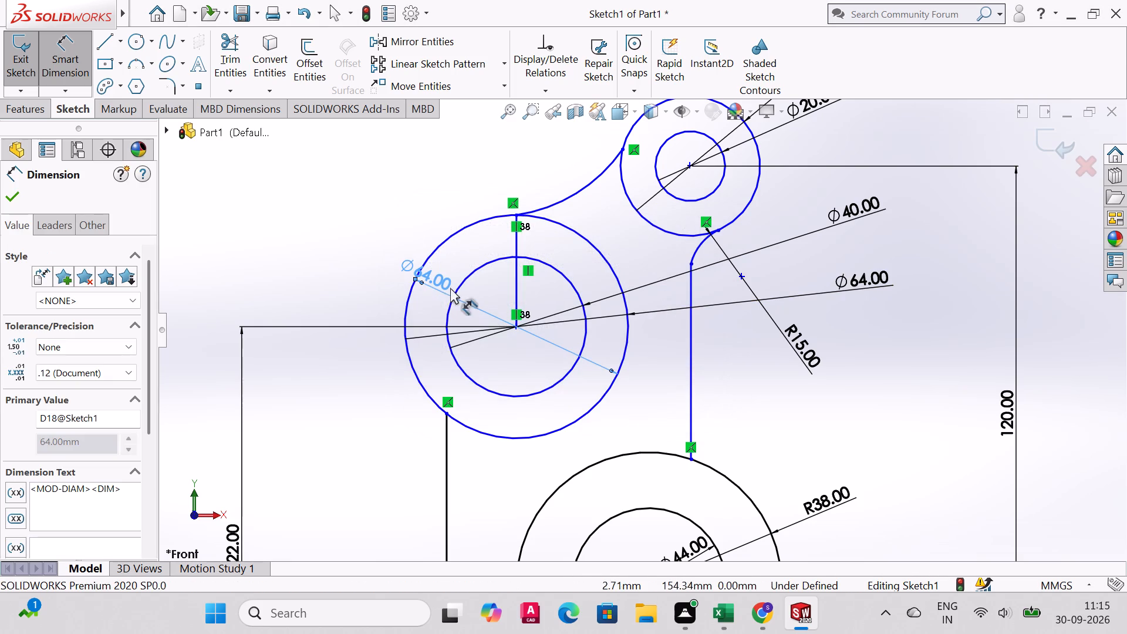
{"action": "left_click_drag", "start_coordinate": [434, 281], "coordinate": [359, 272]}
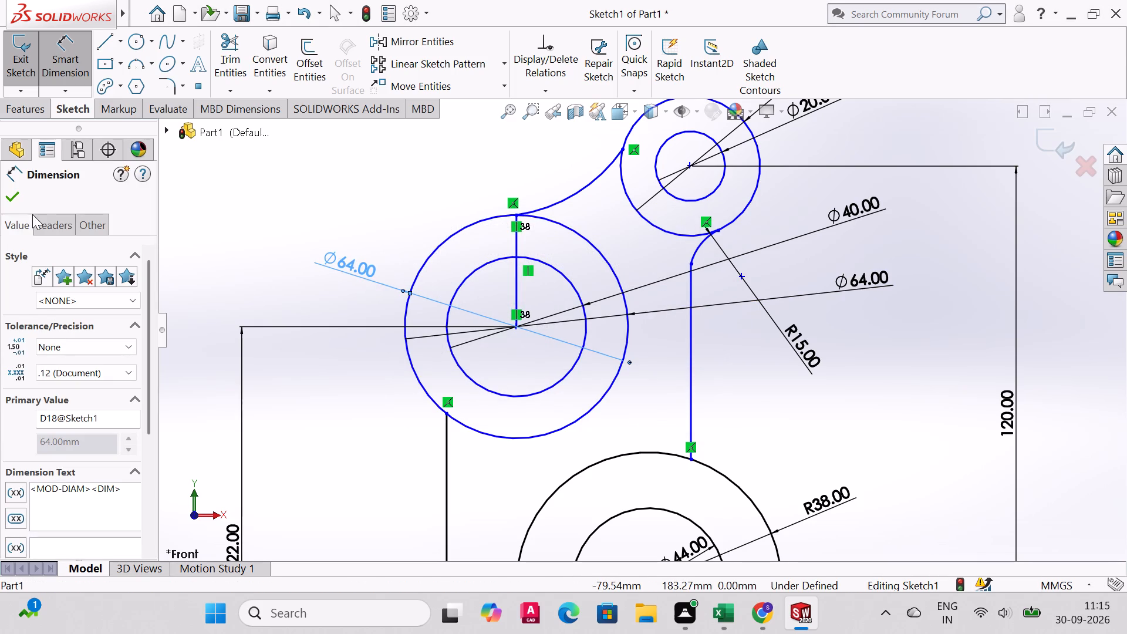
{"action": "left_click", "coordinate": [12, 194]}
Delete both 64 mm diameter dimensions and the 40 mm diameter dimension from the large concentric pair above the left edge.
{"action": "left_click", "coordinate": [855, 276]}
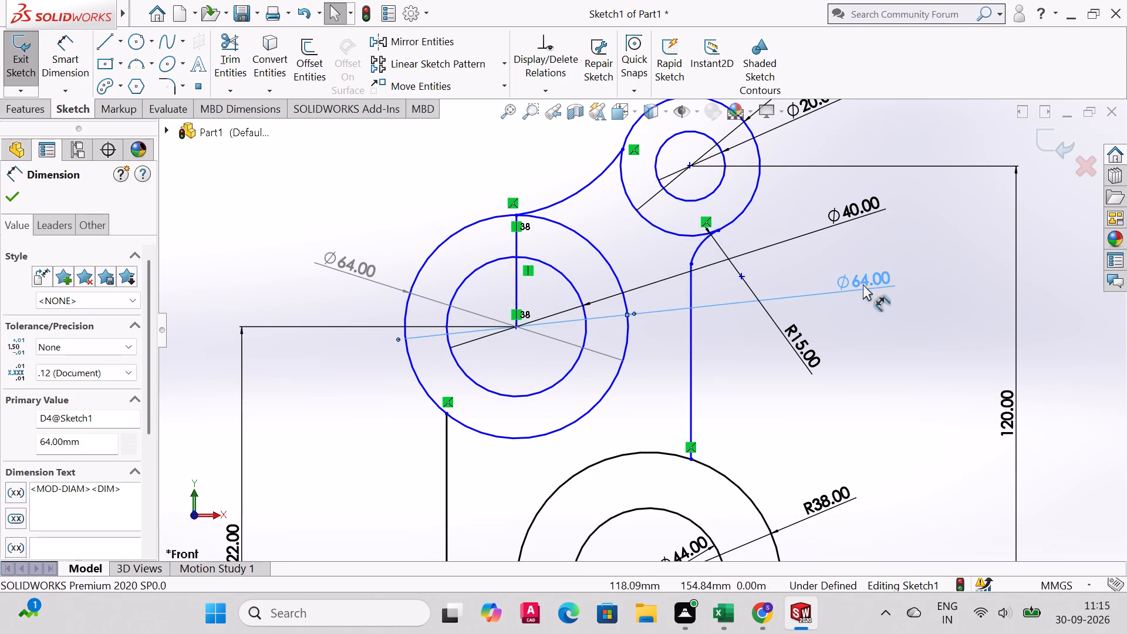
{"action": "left_click", "coordinate": [863, 284]}
{"action": "key", "text": "Delete"}
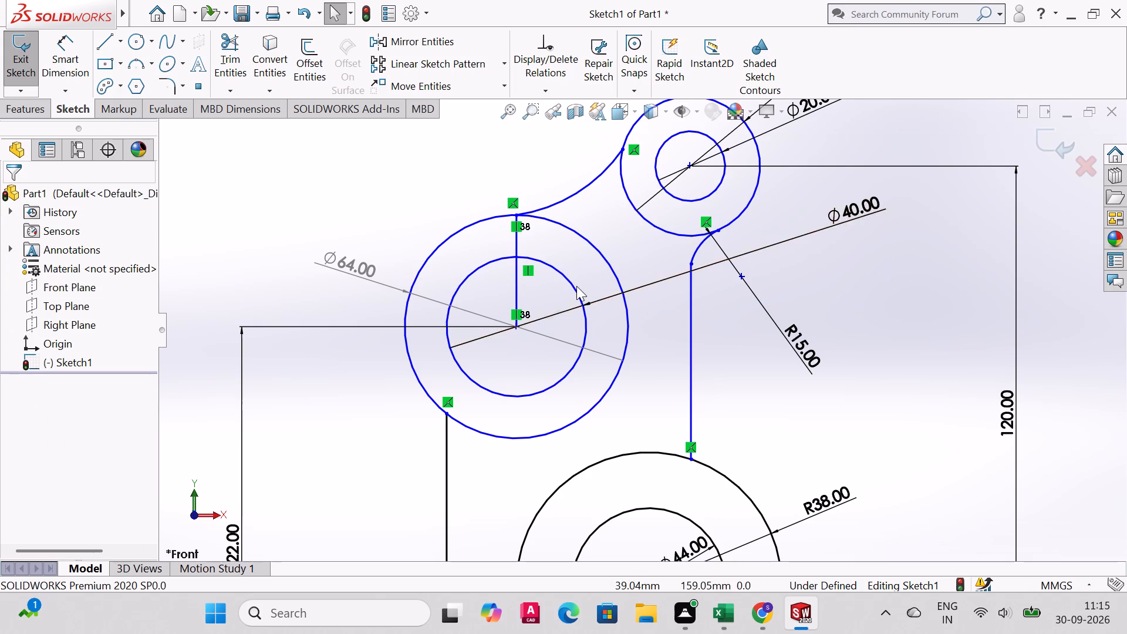
{"action": "left_click", "coordinate": [376, 280]}
{"action": "key", "text": "Delete"}
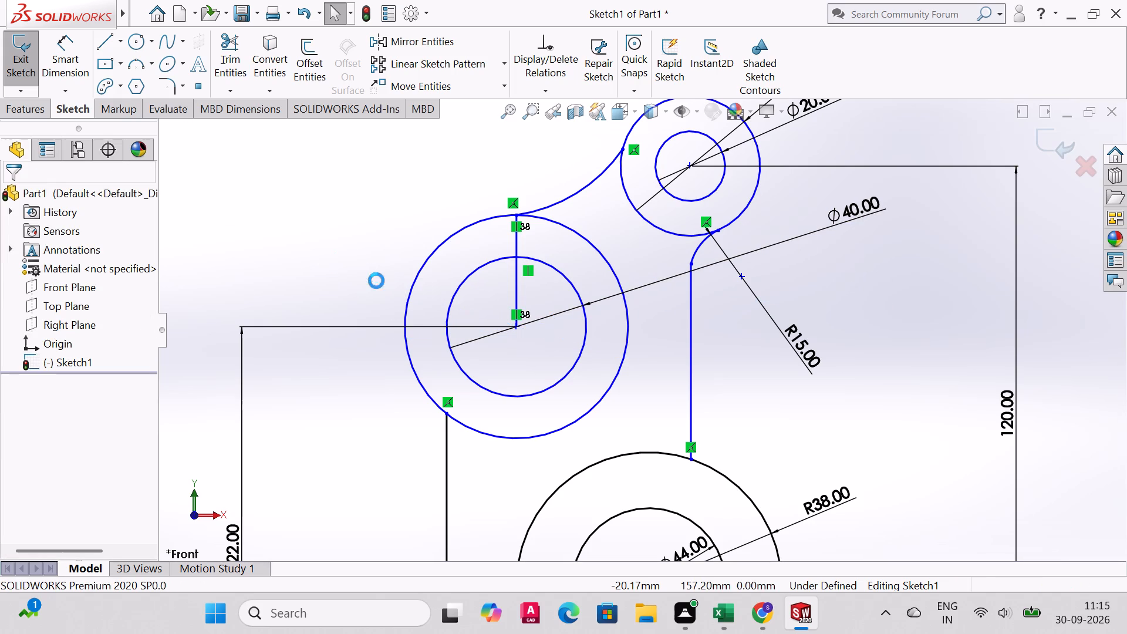
{"action": "left_click", "coordinate": [842, 208]}
{"action": "key", "text": "Delete"}
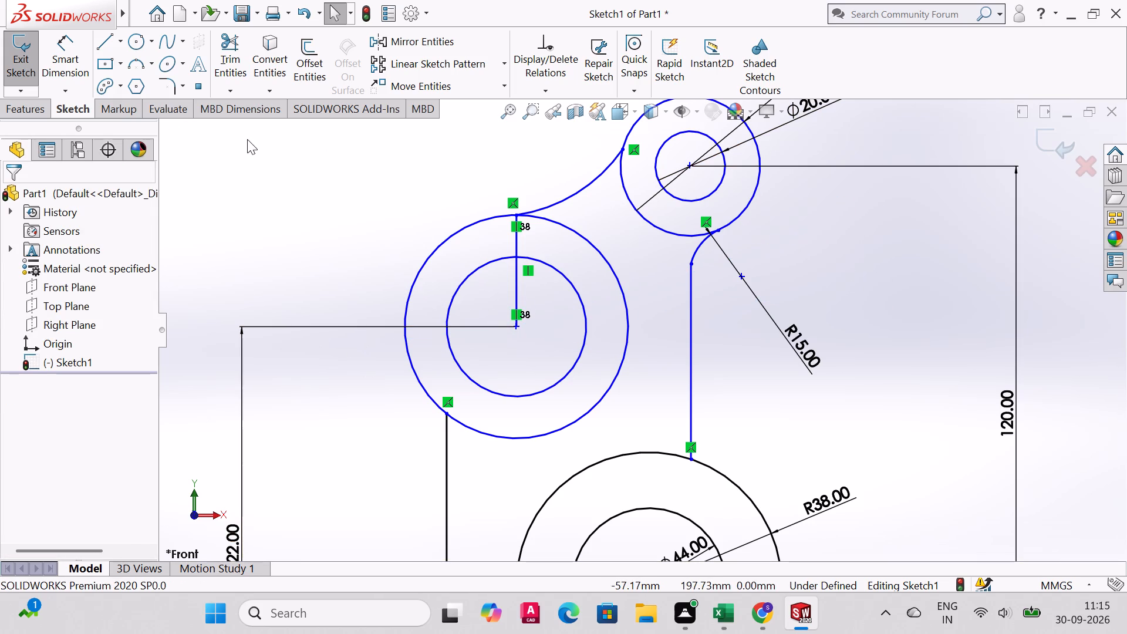
Add a 64 mm diameter dimension to the outer circle of the large concentric pair, placing its text outside on the left.
{"action": "left_click", "coordinate": [59, 46]}
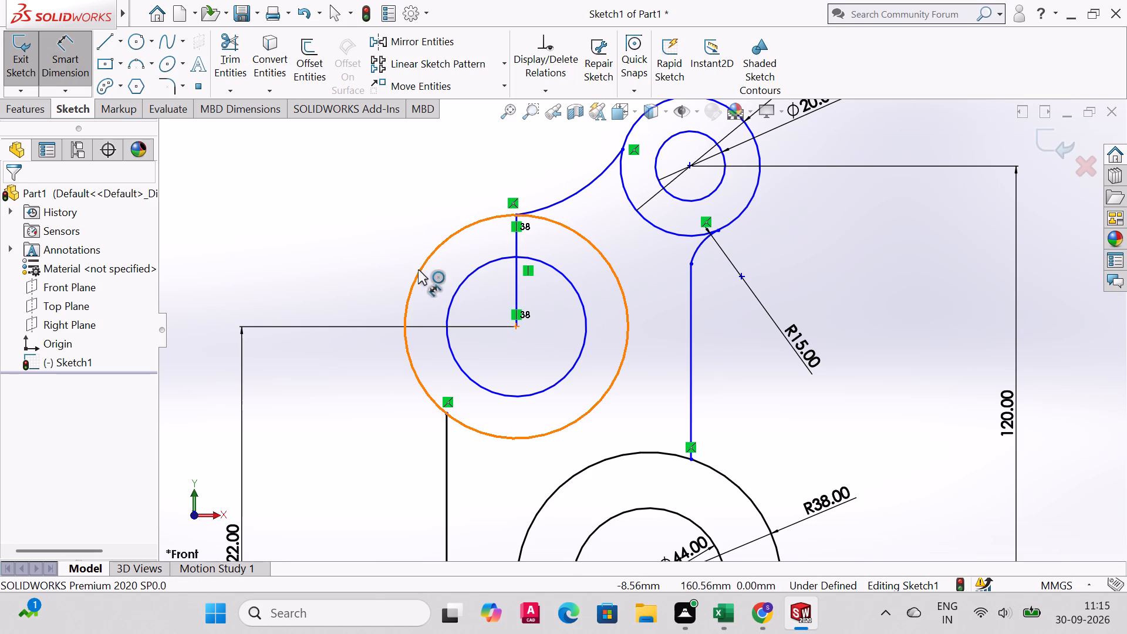
{"action": "left_click", "coordinate": [418, 269]}
{"action": "left_click", "coordinate": [419, 276]}
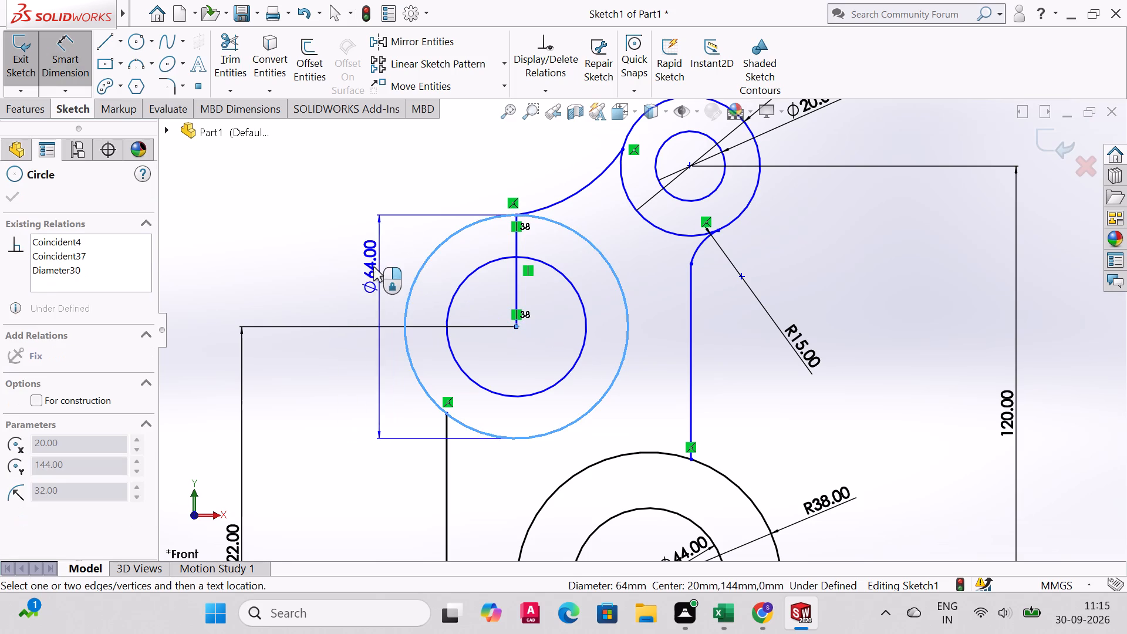
{"action": "left_click", "coordinate": [441, 287]}
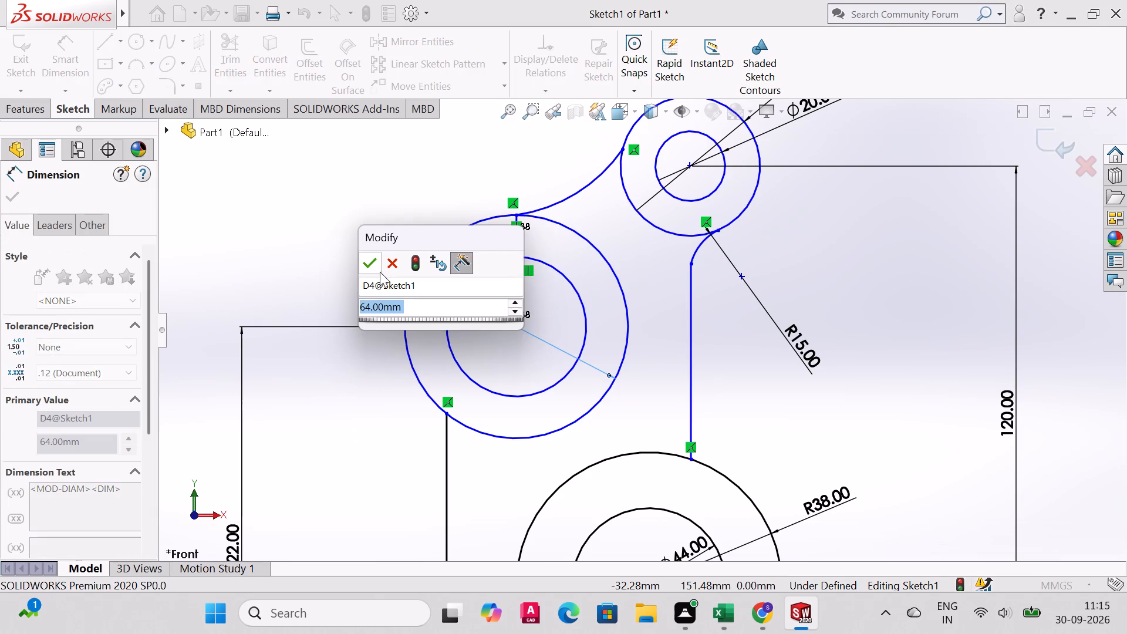
{"action": "left_click", "coordinate": [373, 268]}
{"action": "left_click_drag", "start_coordinate": [446, 277], "coordinate": [420, 275]}
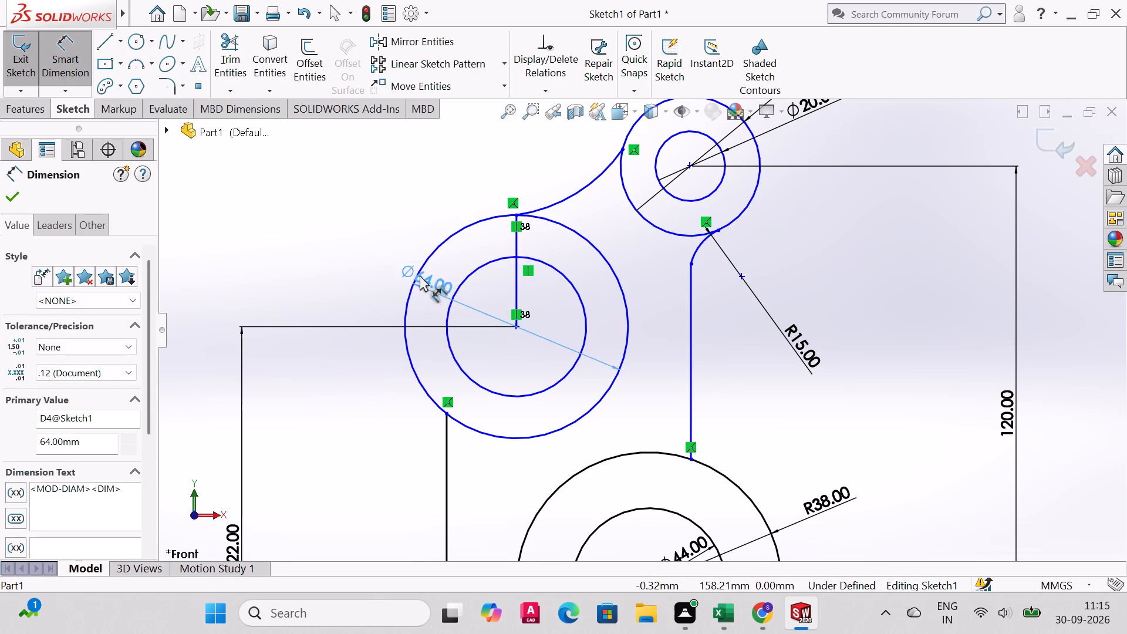
{"action": "left_click_drag", "start_coordinate": [420, 275], "coordinate": [369, 268]}
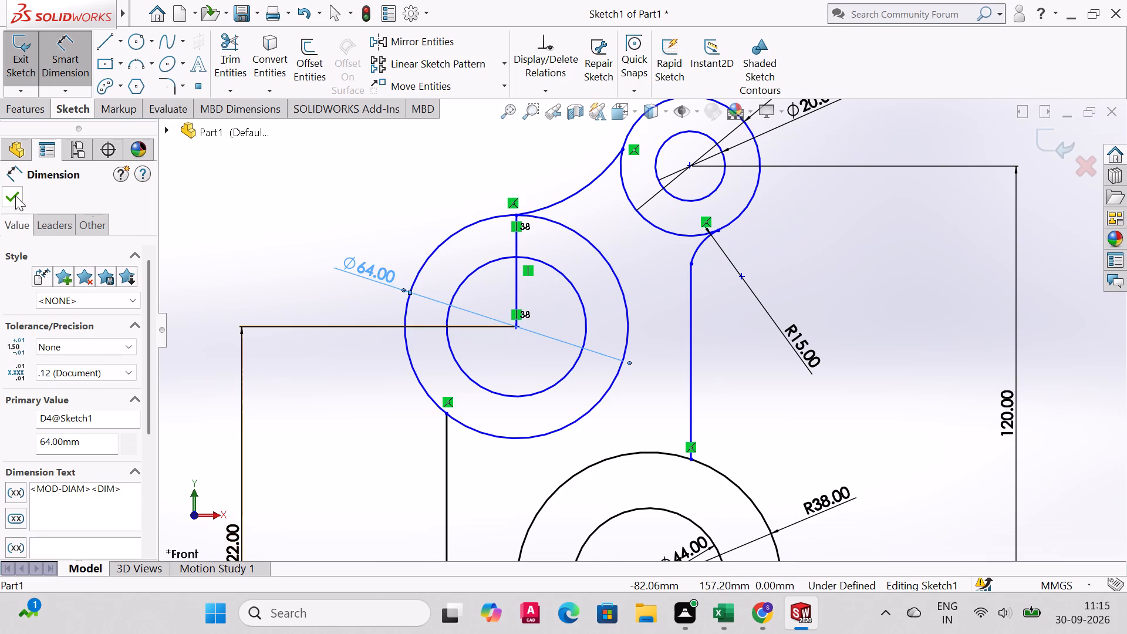
Add a 40 mm diameter dimension to the pair's inner circle, placing its text just above the 64 mm dimension.
{"action": "left_click", "coordinate": [467, 276]}
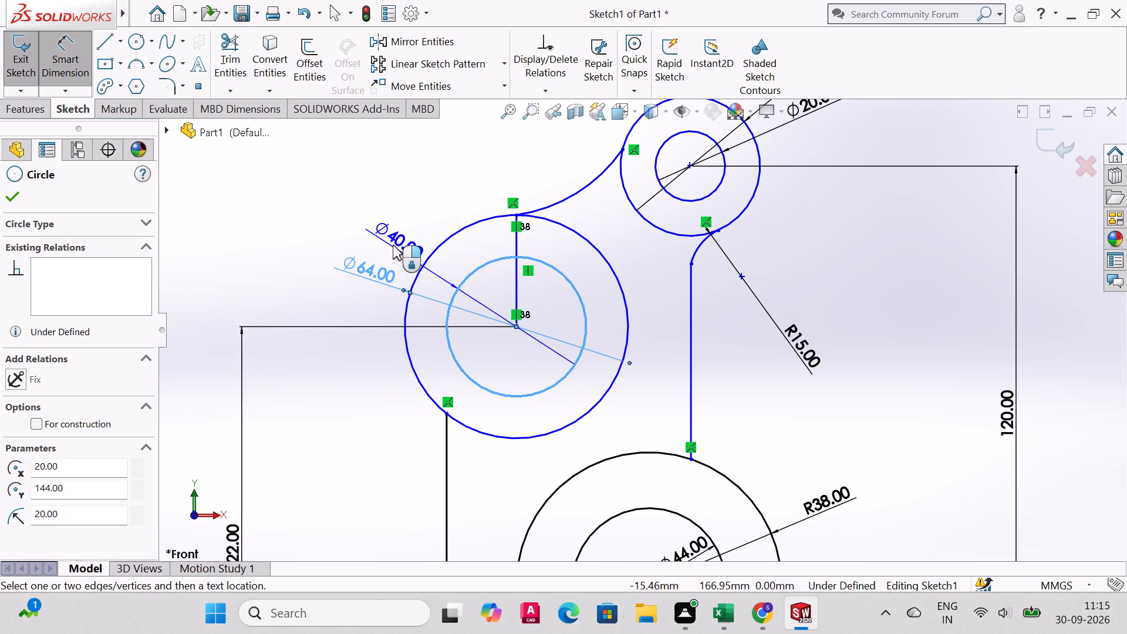
{"action": "left_click", "coordinate": [378, 248]}
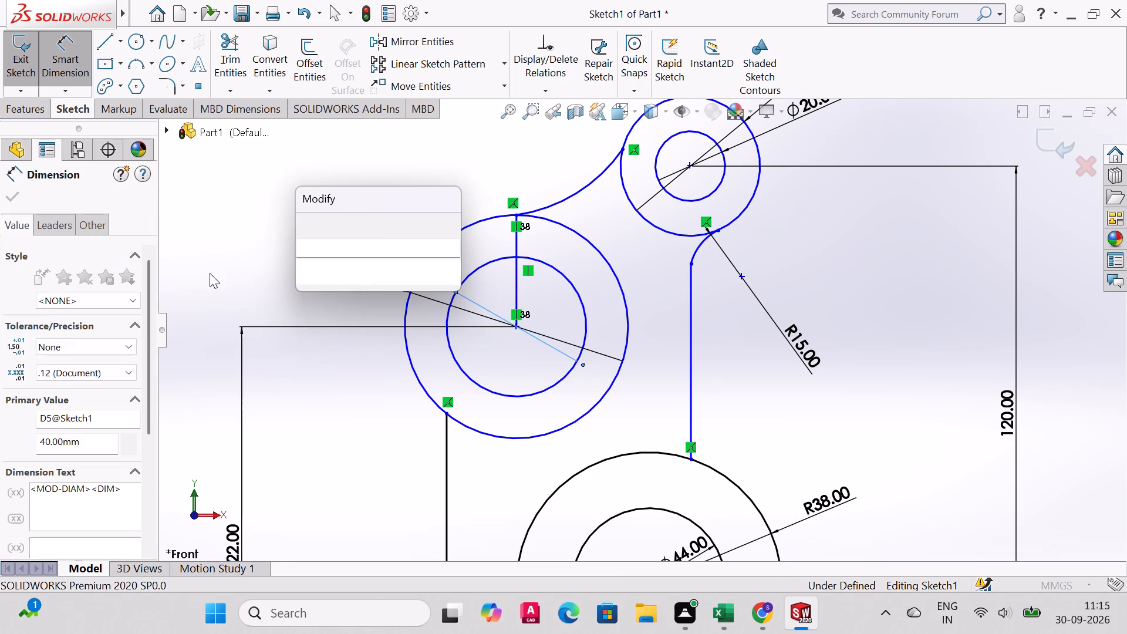
{"action": "left_click", "coordinate": [311, 224]}
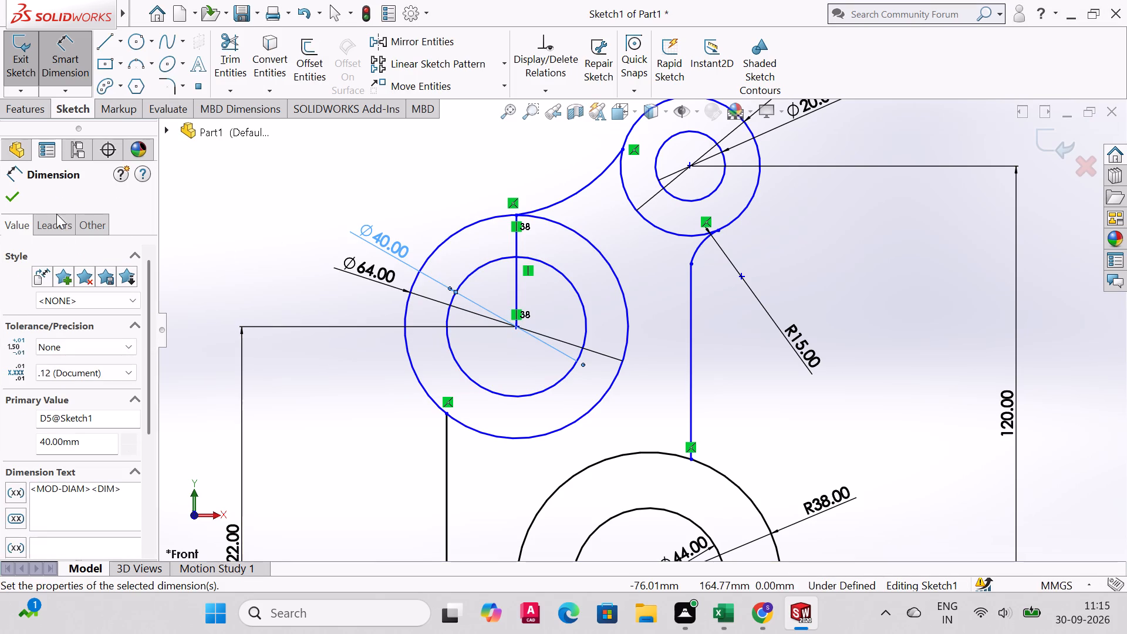
{"action": "left_click", "coordinate": [16, 195]}
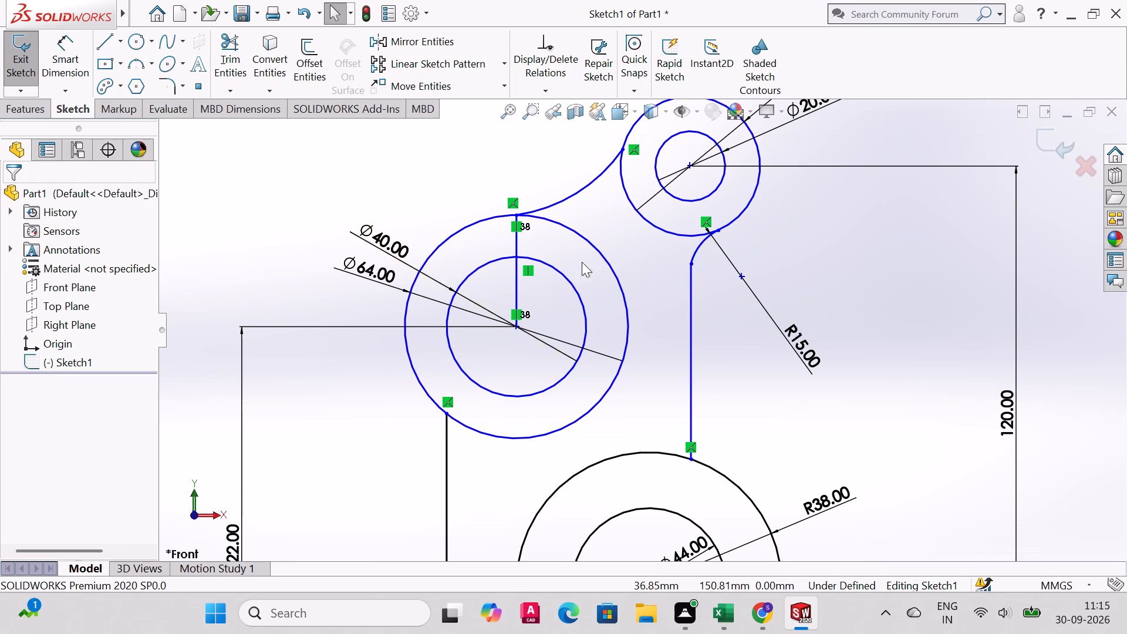
Delete the arc connecting the top of the 64 mm circle to the outer 40 mm circle of the topmost pair.
{"action": "left_click", "coordinate": [576, 196]}
{"action": "key", "text": "Delete"}
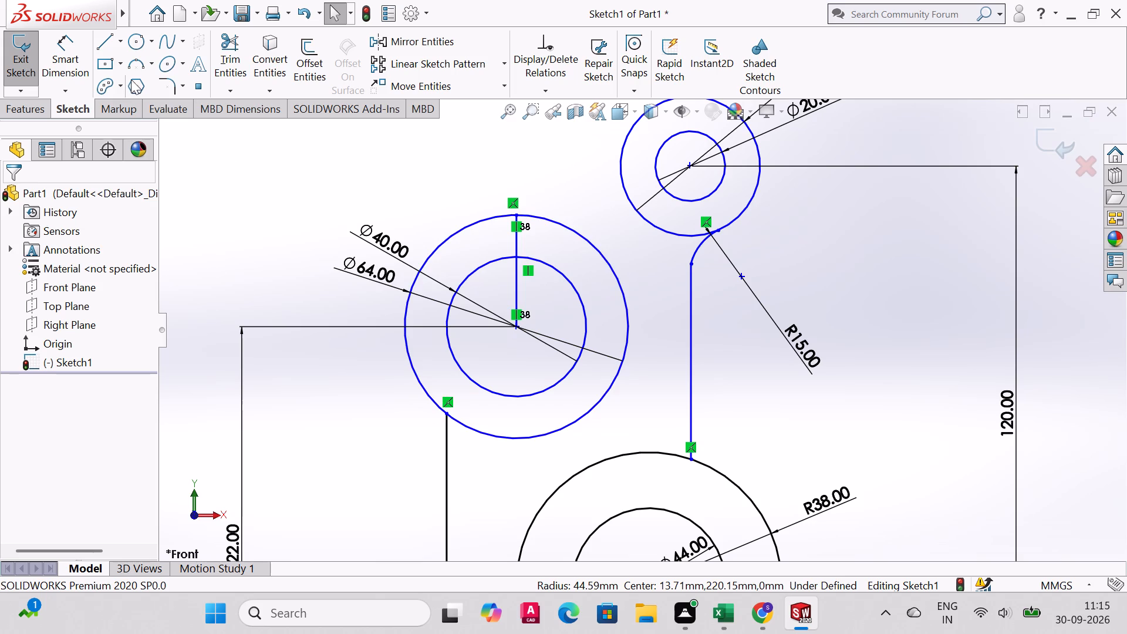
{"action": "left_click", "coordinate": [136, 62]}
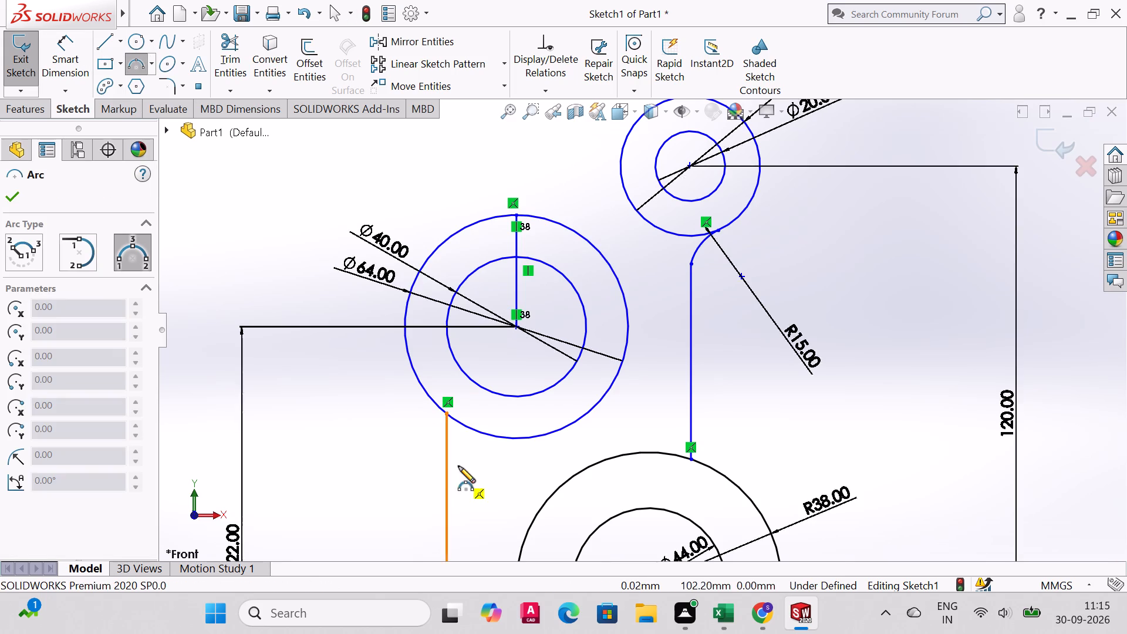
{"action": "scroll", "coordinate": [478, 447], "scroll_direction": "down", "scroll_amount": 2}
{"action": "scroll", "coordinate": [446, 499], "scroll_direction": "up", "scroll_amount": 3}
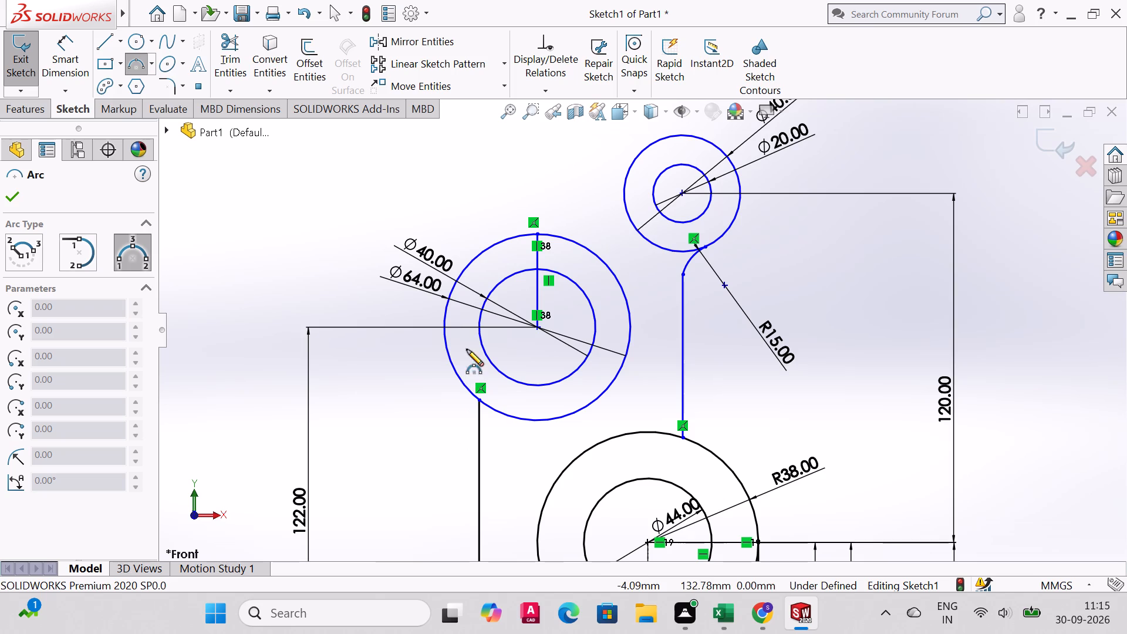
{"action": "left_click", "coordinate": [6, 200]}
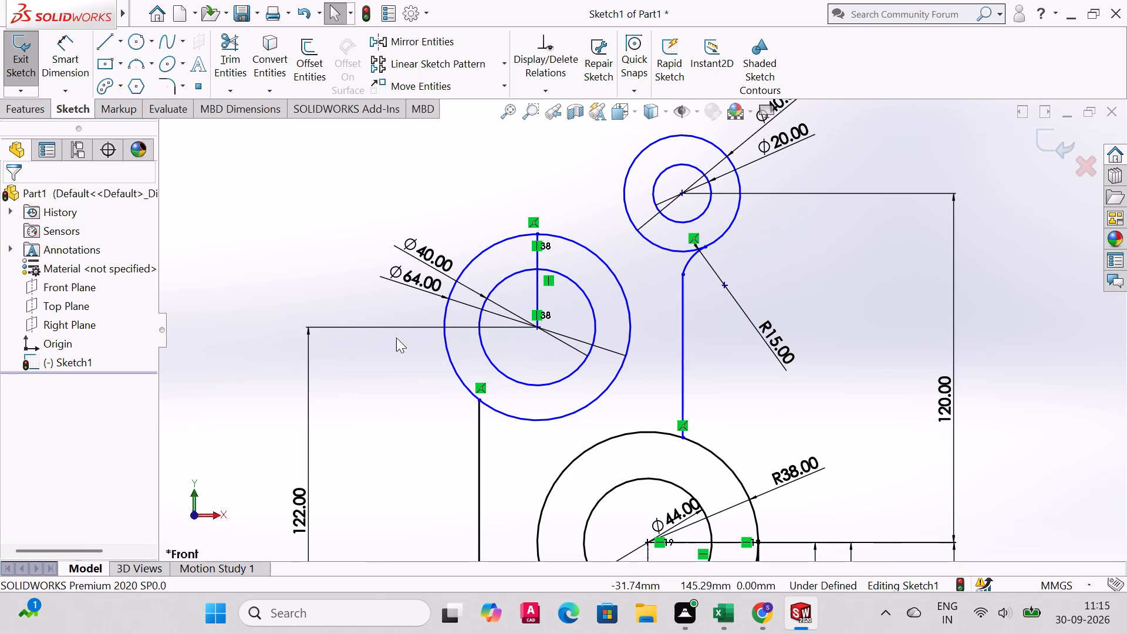
Draw a vertical centerline from the 26 mm circle's centre up to the 64 mm circle's centre.
{"action": "scroll", "coordinate": [523, 355], "scroll_direction": "down", "scroll_amount": 2}
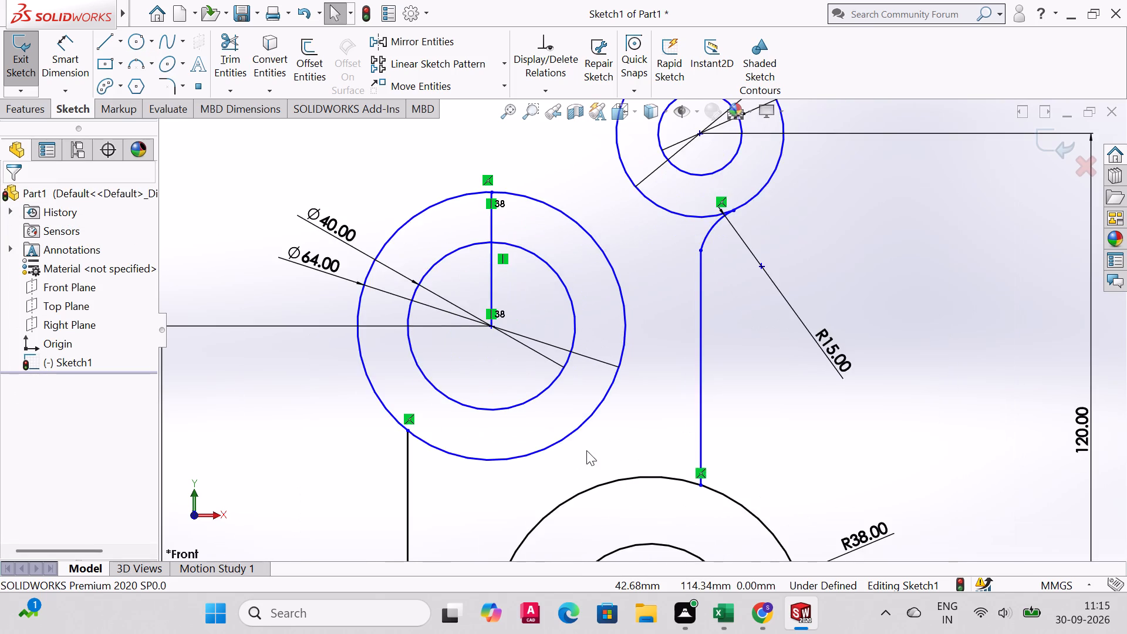
{"action": "scroll", "coordinate": [588, 438], "scroll_direction": "down", "scroll_amount": 5}
{"action": "scroll", "coordinate": [583, 448], "scroll_direction": "up", "scroll_amount": 12}
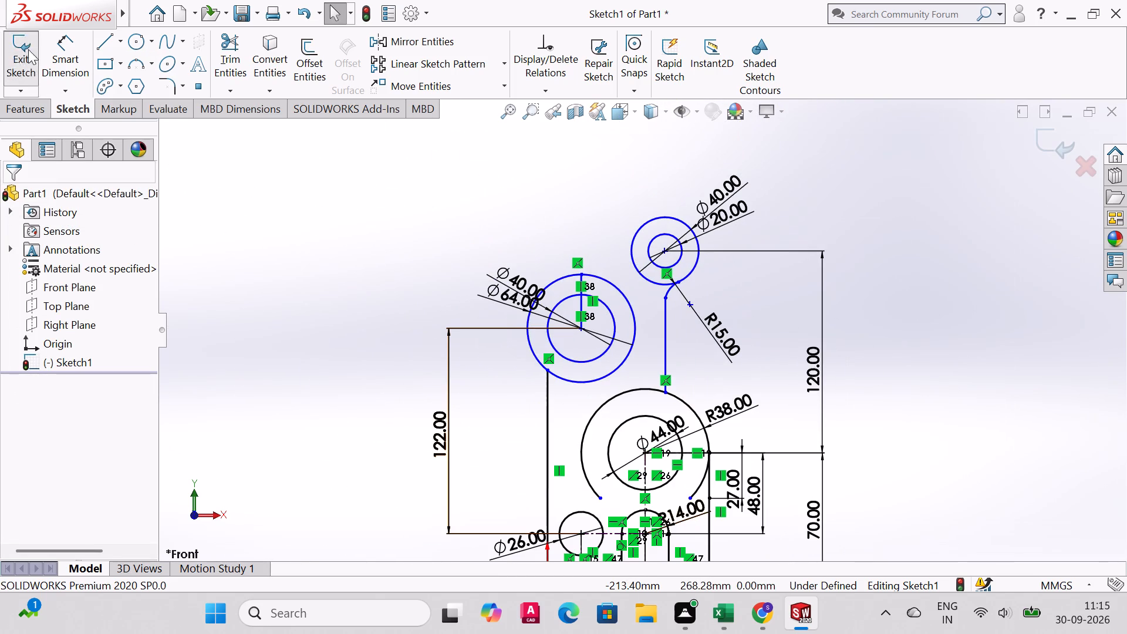
{"action": "left_click", "coordinate": [119, 45]}
{"action": "left_click", "coordinate": [123, 89]}
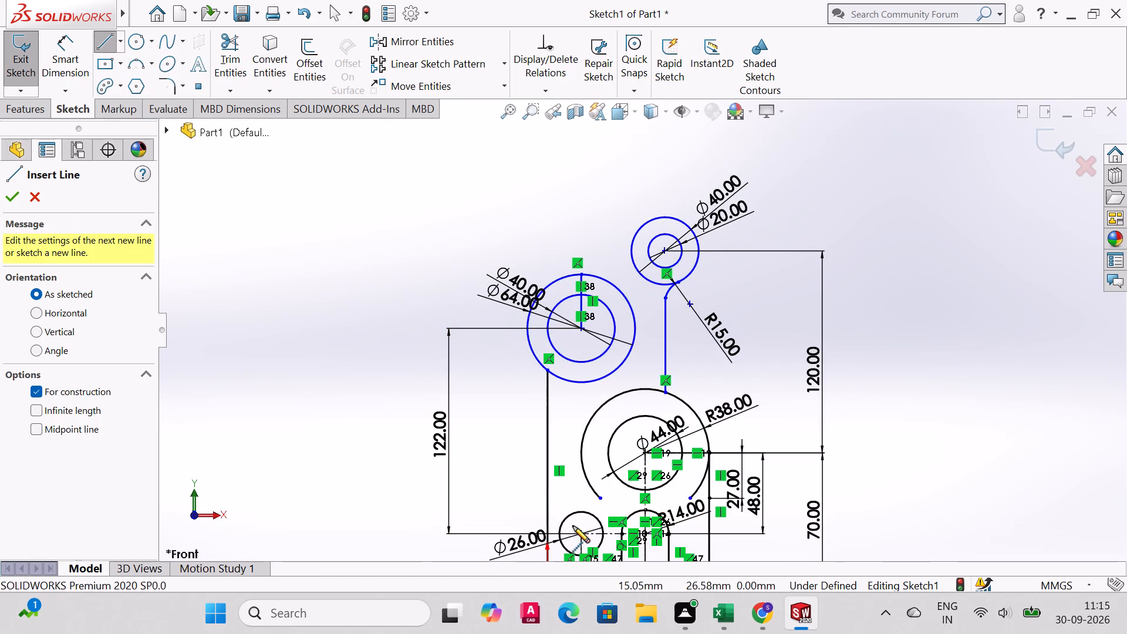
{"action": "left_click", "coordinate": [580, 532]}
{"action": "left_click", "coordinate": [581, 327]}
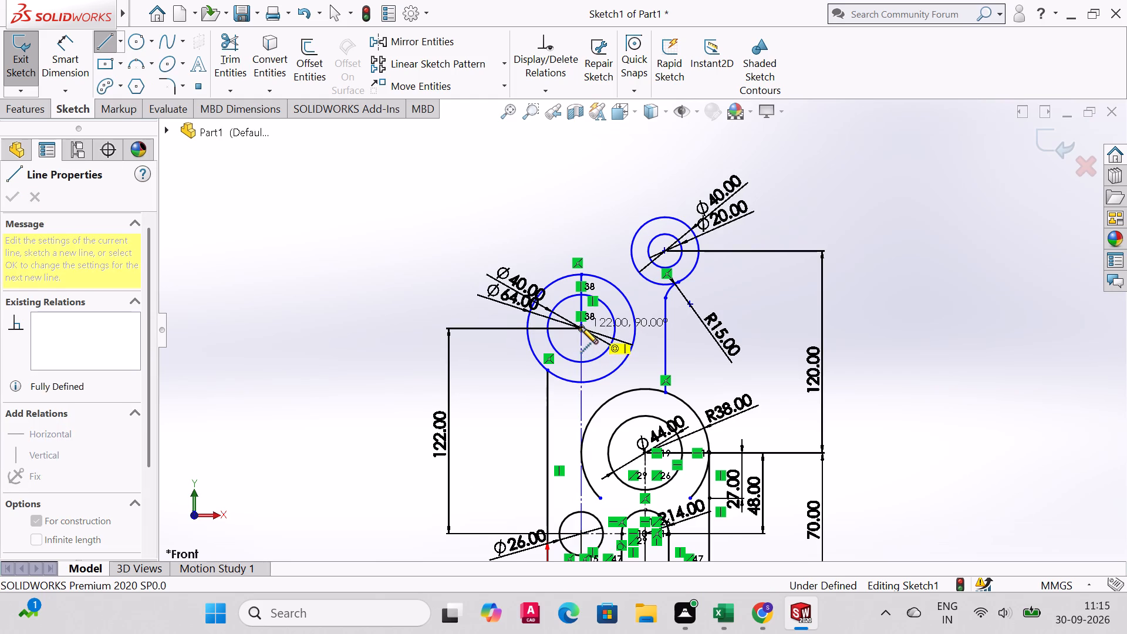
{"action": "right_click", "coordinate": [578, 334]}
{"action": "left_click", "coordinate": [623, 355]}
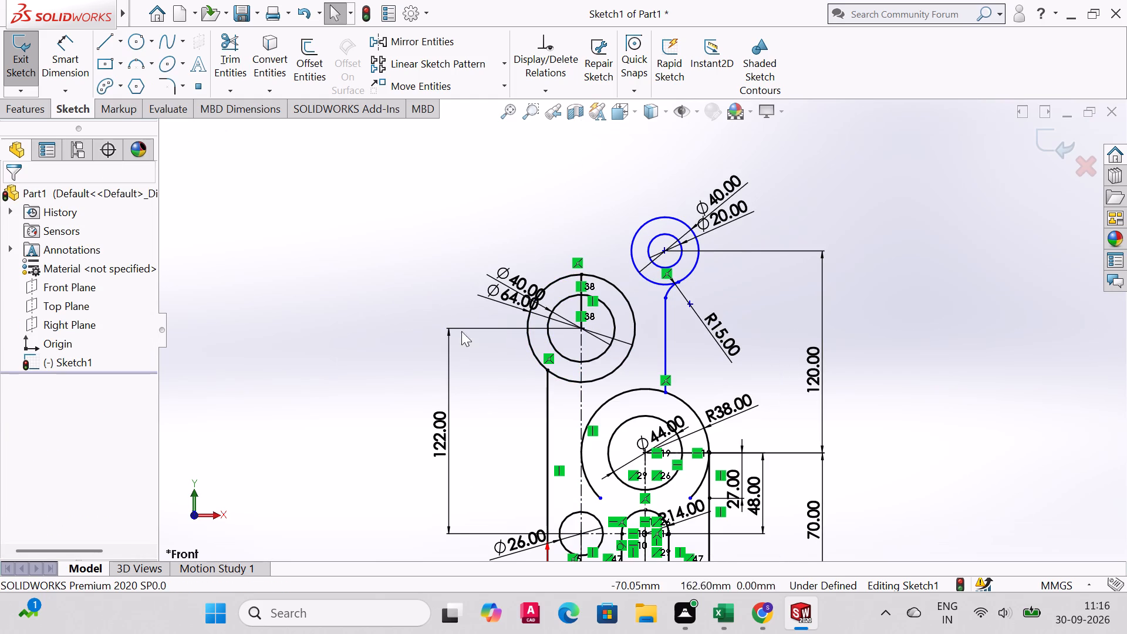
Draw a three-point arc of about 7.3 mm radius between the base's left vertical edge and the 64 mm circle.
{"action": "left_click", "coordinate": [136, 62]}
{"action": "scroll", "coordinate": [532, 390], "scroll_direction": "up", "scroll_amount": 3}
{"action": "scroll", "coordinate": [557, 382], "scroll_direction": "down", "scroll_amount": 4}
{"action": "scroll", "coordinate": [509, 400], "scroll_direction": "down", "scroll_amount": 3}
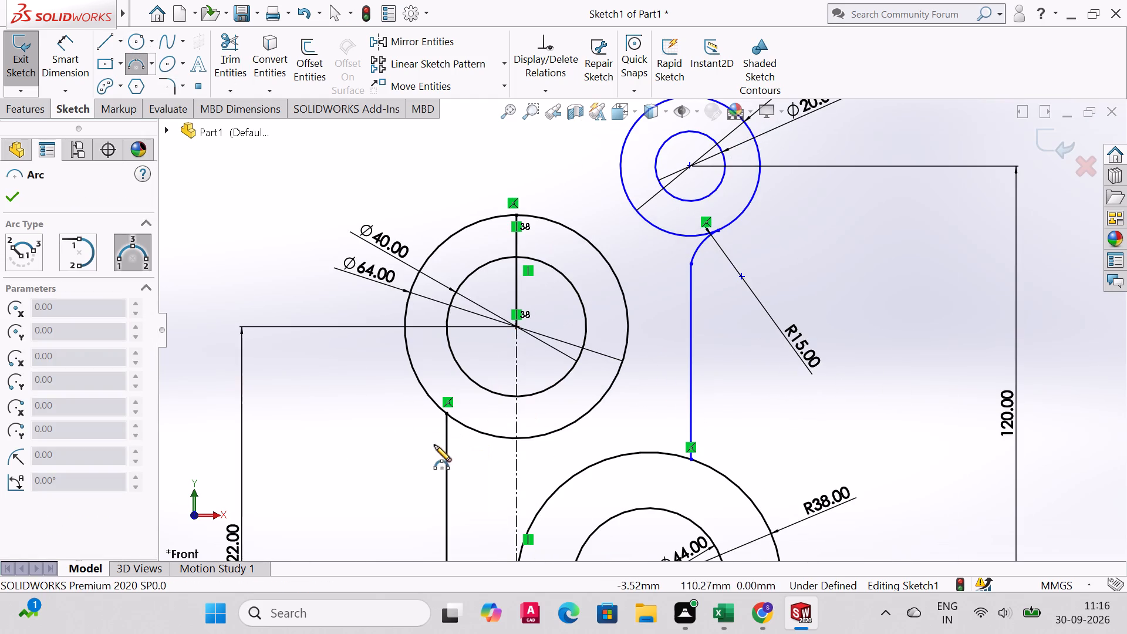
{"action": "left_click", "coordinate": [445, 440]}
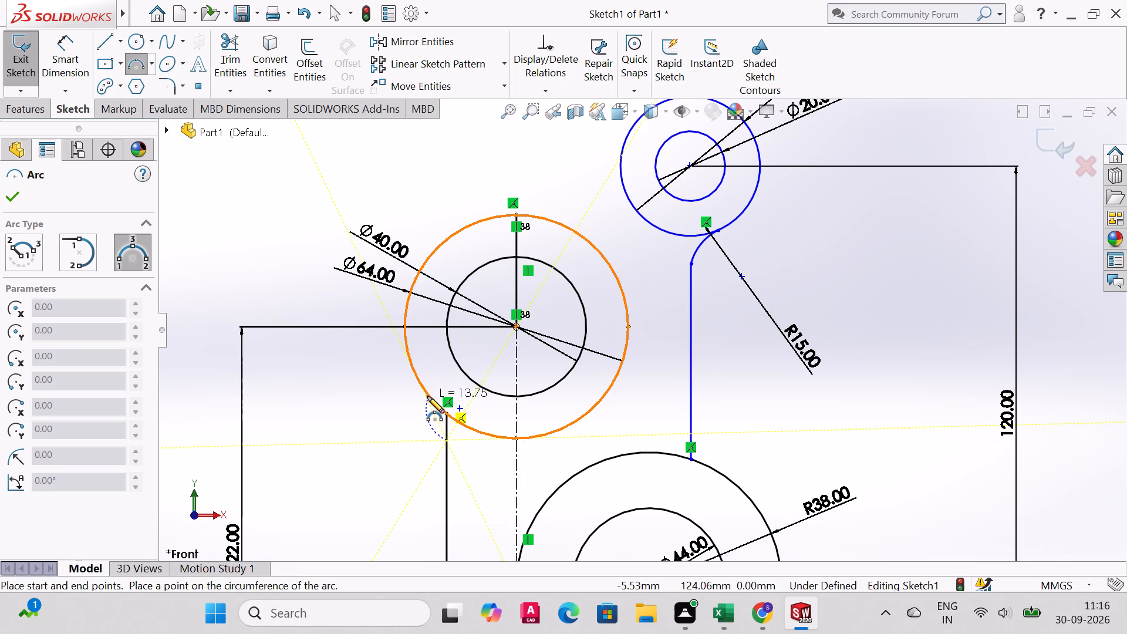
{"action": "left_click", "coordinate": [429, 394]}
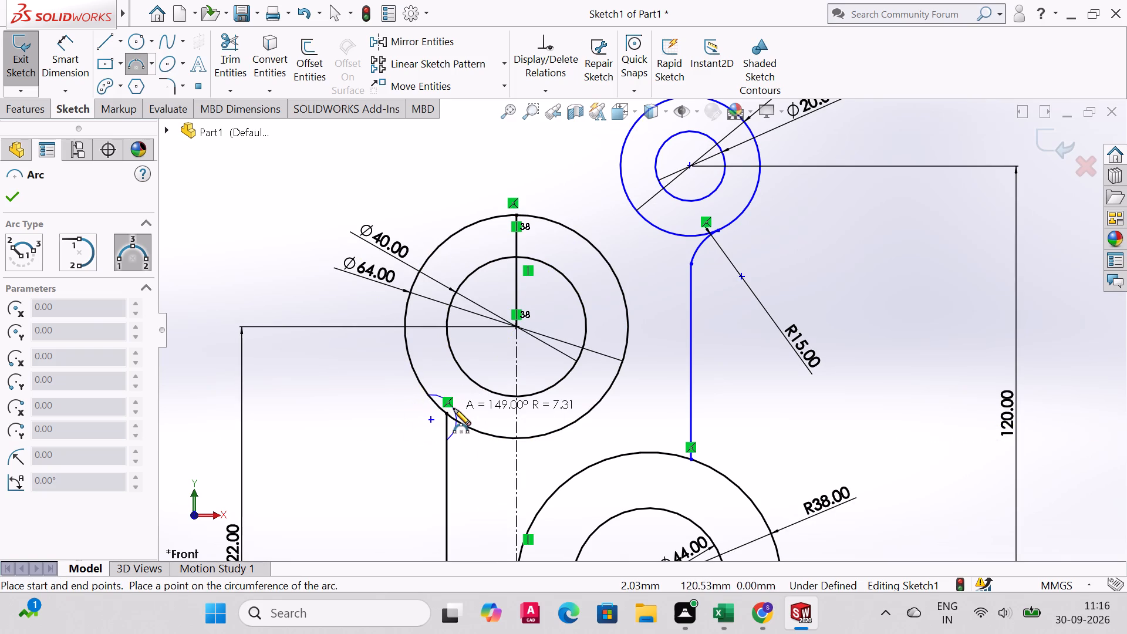
{"action": "left_click", "coordinate": [454, 408]}
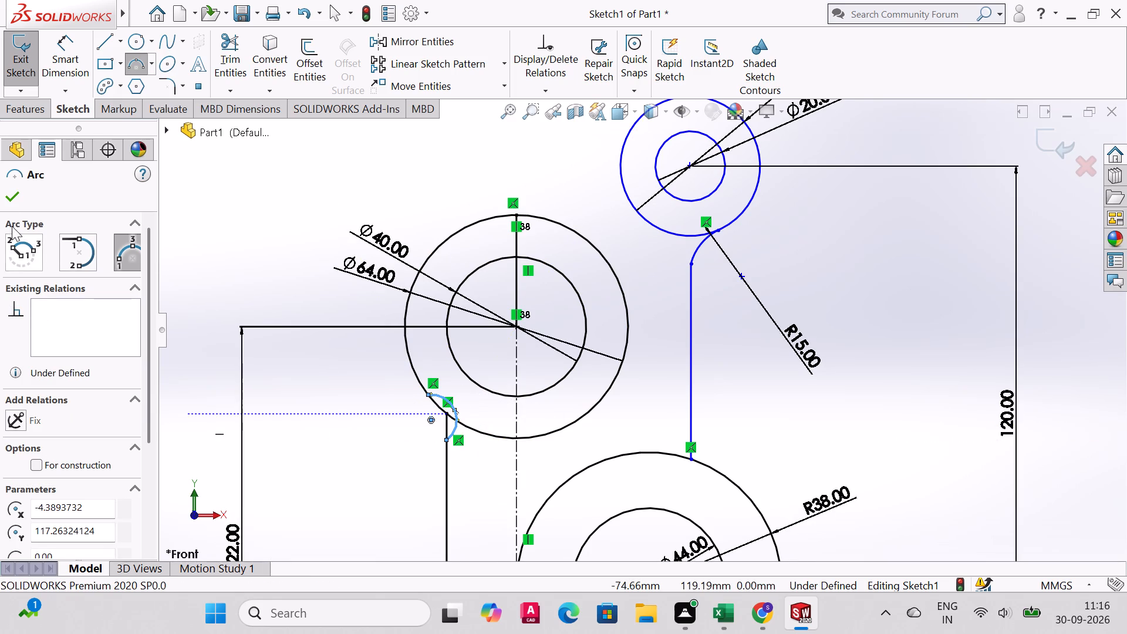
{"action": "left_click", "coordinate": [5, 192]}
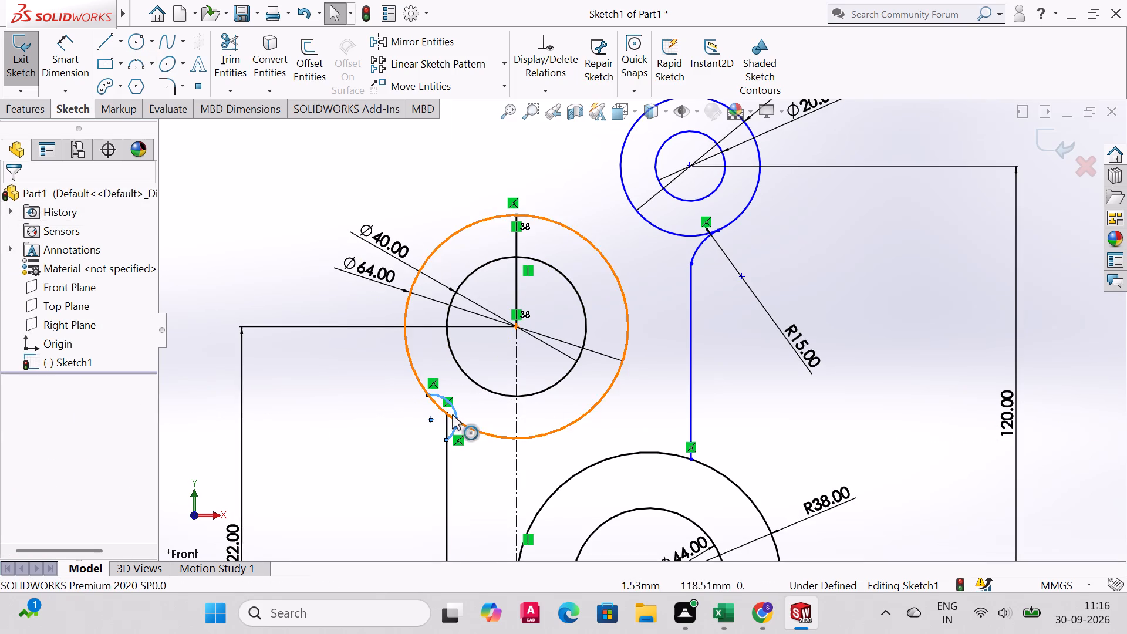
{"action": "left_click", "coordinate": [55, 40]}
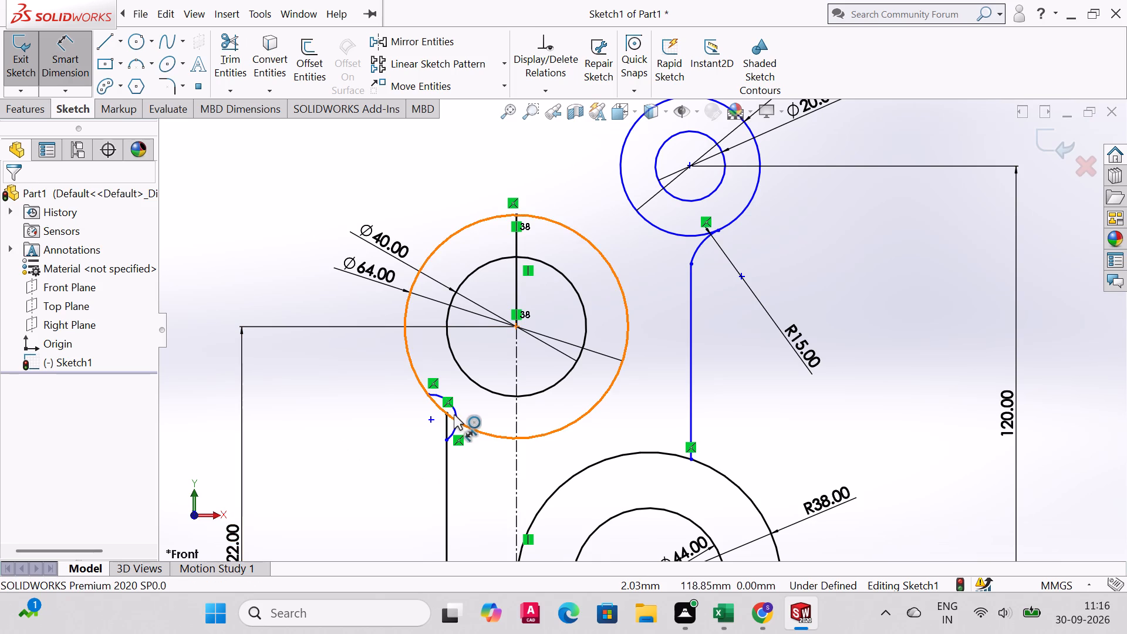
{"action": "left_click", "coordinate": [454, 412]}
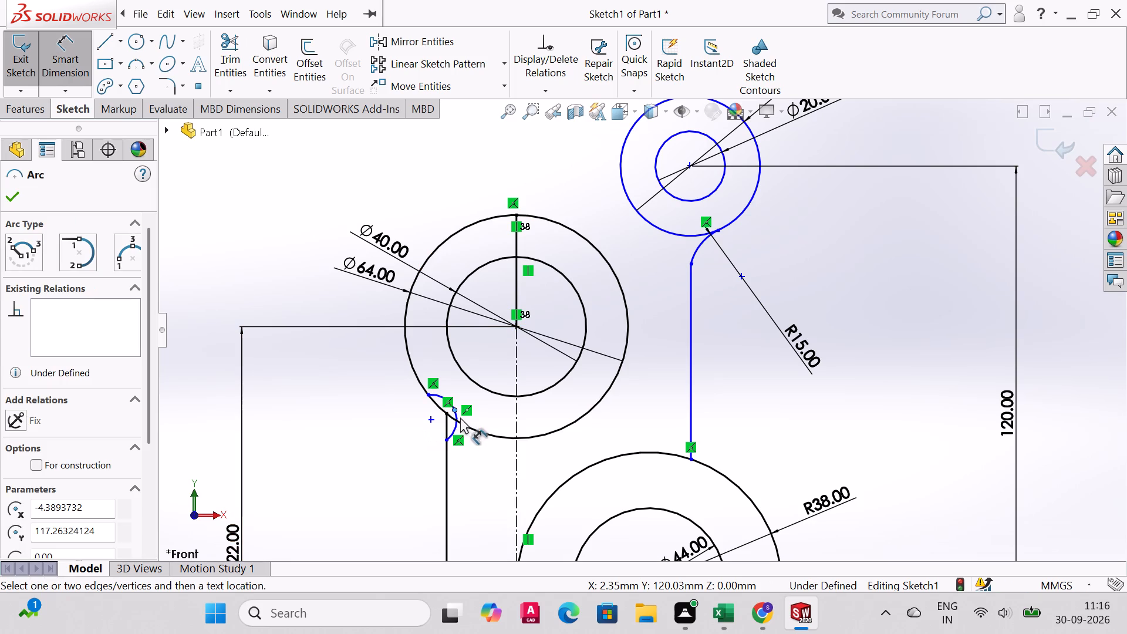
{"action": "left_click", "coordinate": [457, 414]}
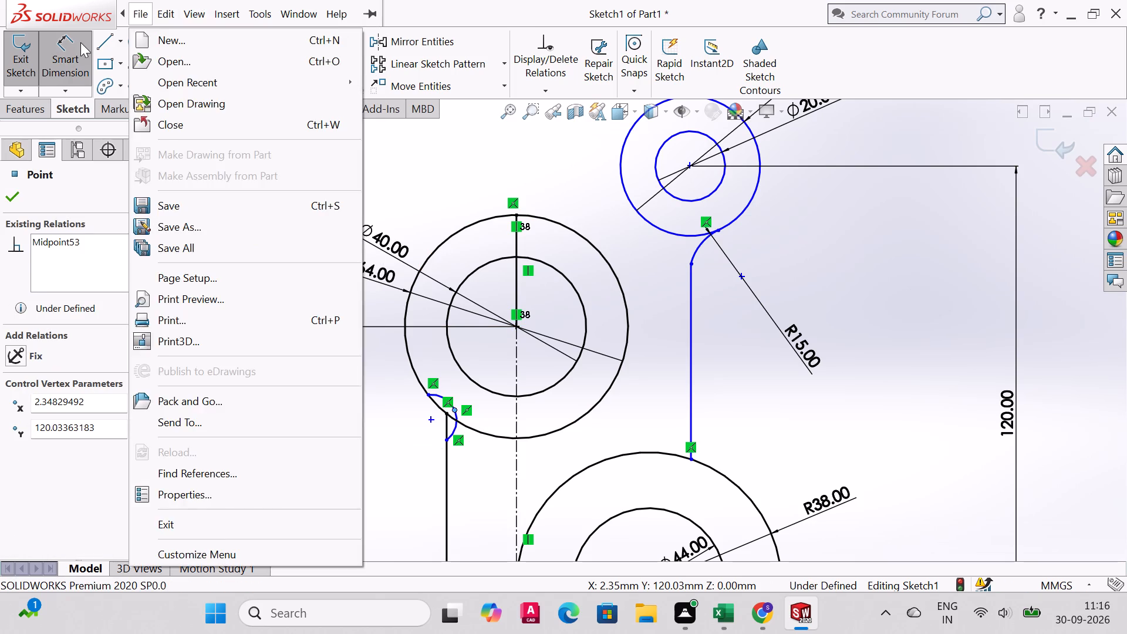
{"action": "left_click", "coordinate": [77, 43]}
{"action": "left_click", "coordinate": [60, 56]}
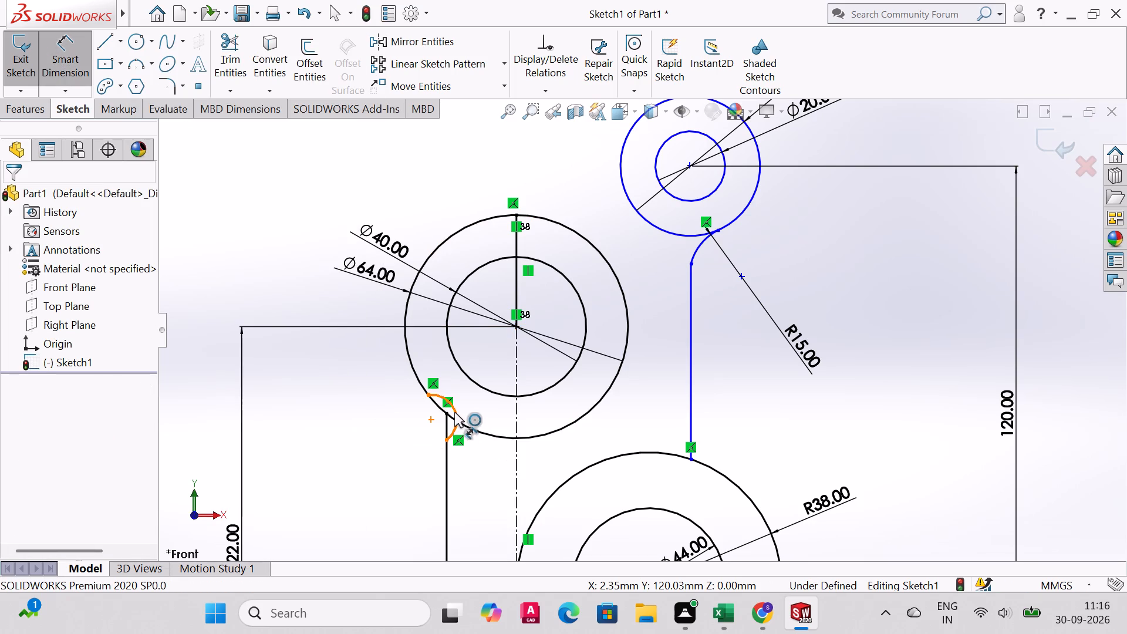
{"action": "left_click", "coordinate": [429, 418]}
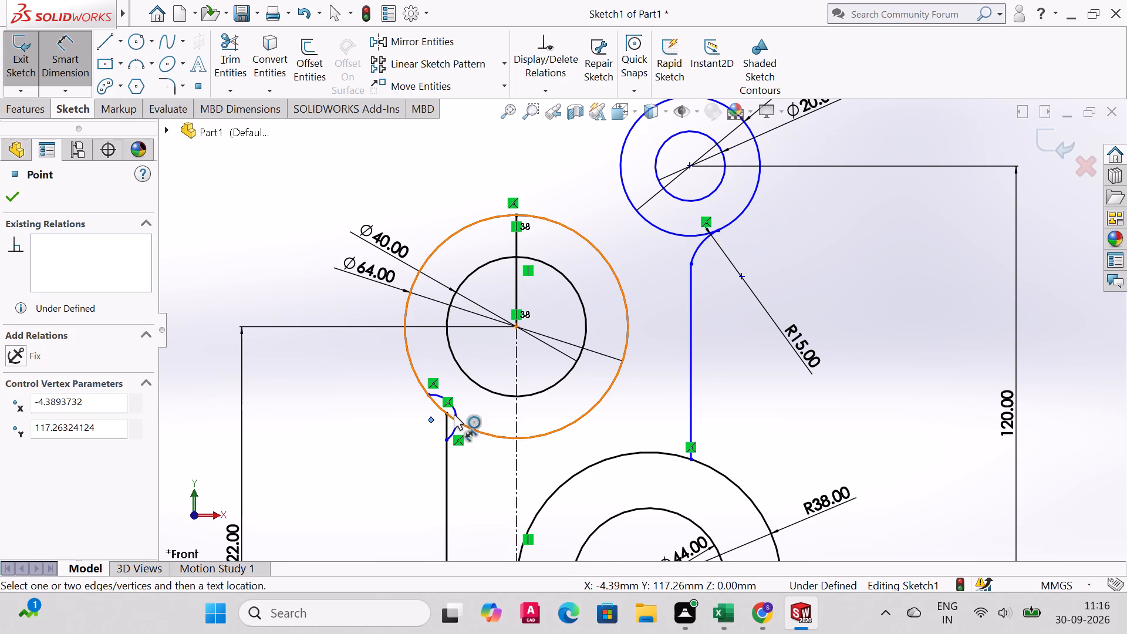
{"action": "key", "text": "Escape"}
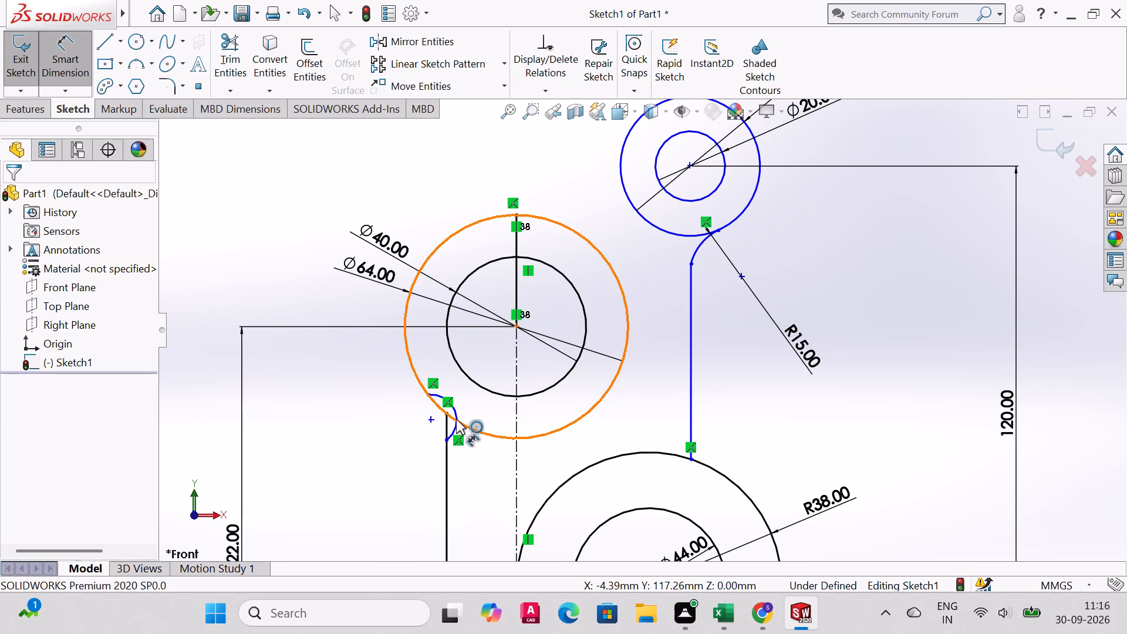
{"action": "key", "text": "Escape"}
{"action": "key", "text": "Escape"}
Trim away the whole small three-point arc between the base's left vertical edge and the 64 mm circle.
{"action": "left_click", "coordinate": [454, 413]}
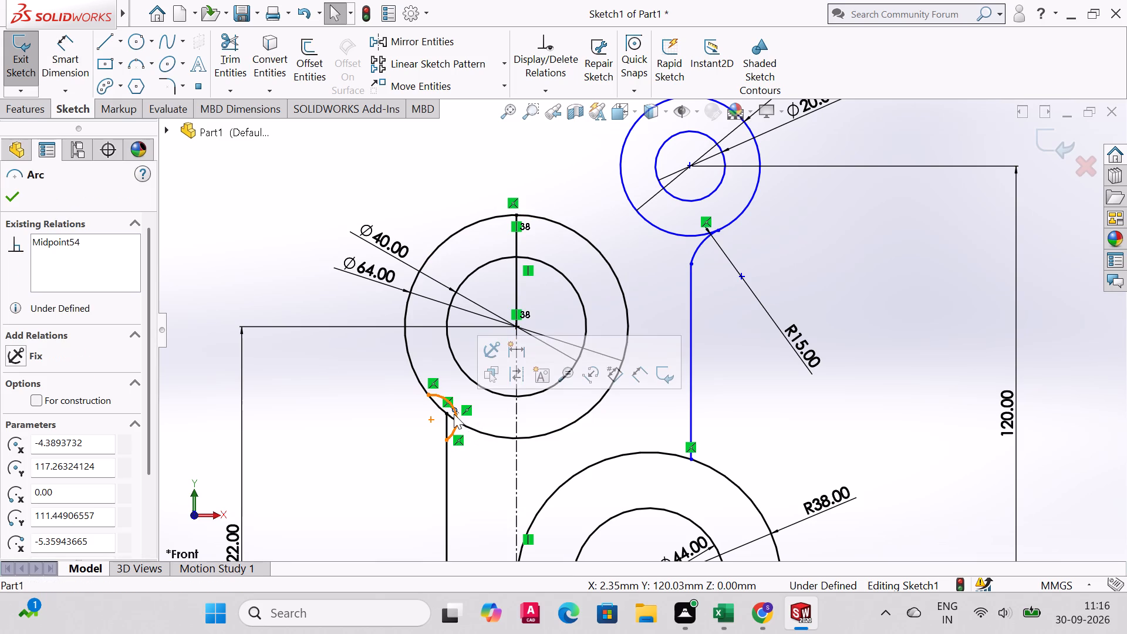
{"action": "key", "text": "Delete"}
{"action": "key", "text": "Escape"}
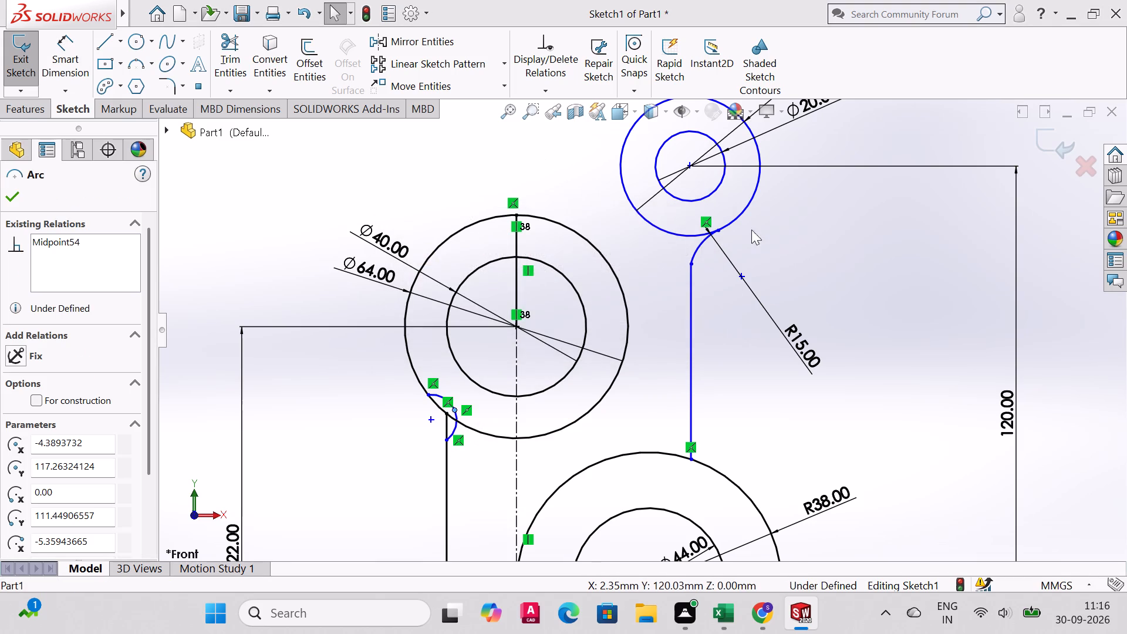
{"action": "scroll", "coordinate": [455, 465], "scroll_direction": "up", "scroll_amount": 4}
{"action": "scroll", "coordinate": [491, 434], "scroll_direction": "down", "scroll_amount": 1}
{"action": "scroll", "coordinate": [532, 398], "scroll_direction": "up", "scroll_amount": 3}
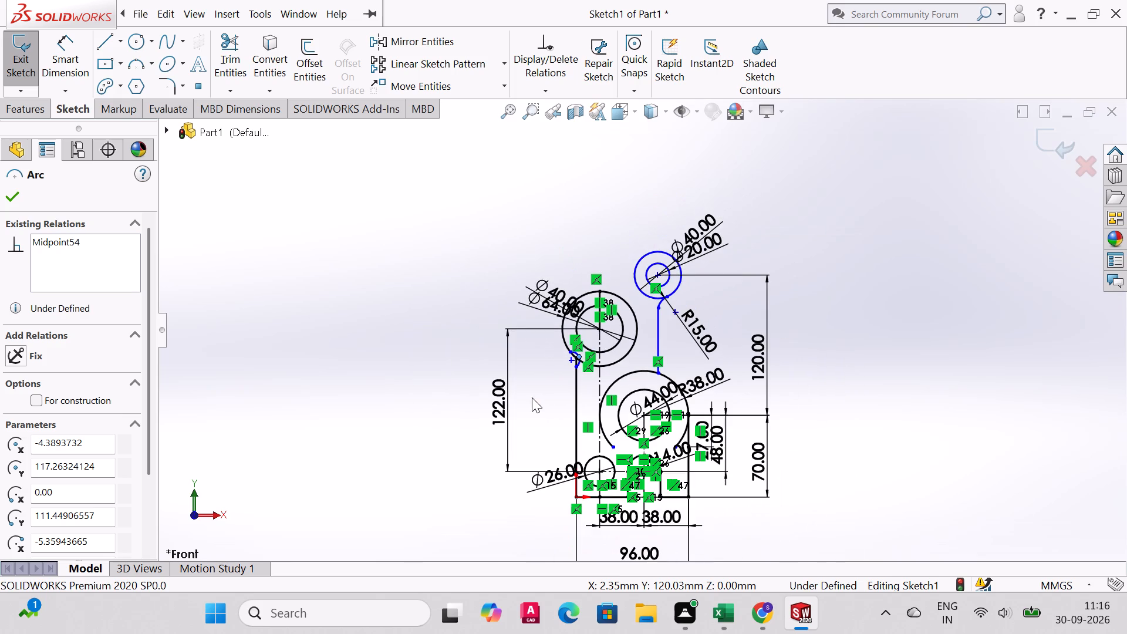
{"action": "left_click", "coordinate": [531, 117]}
{"action": "left_click_drag", "start_coordinate": [538, 306], "coordinate": [608, 409]}
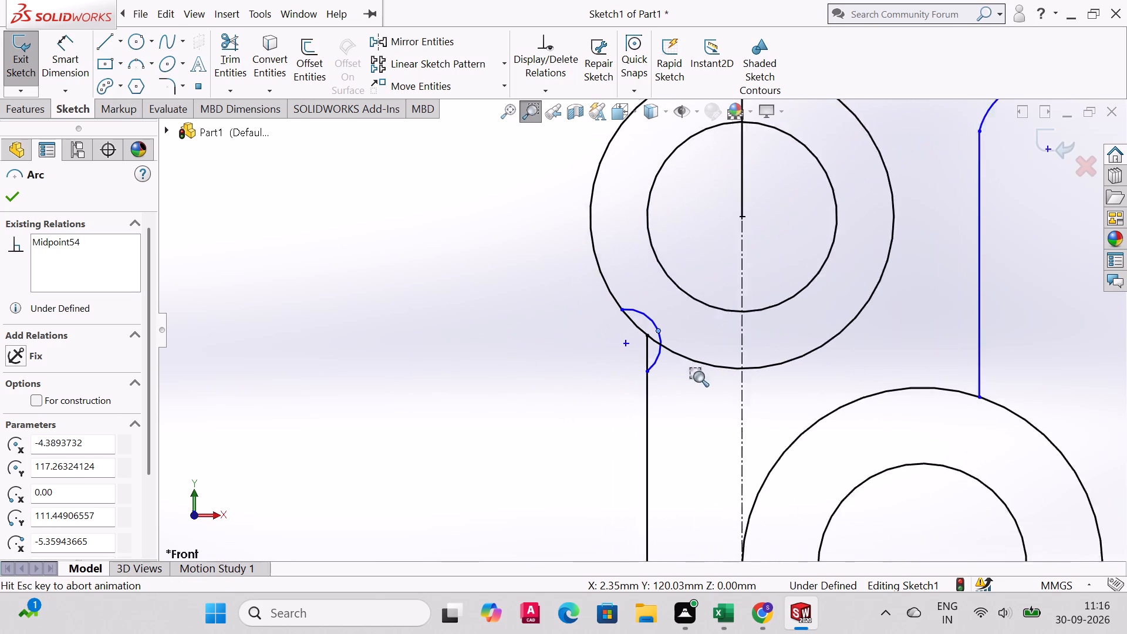
{"action": "left_click_drag", "start_coordinate": [562, 244], "coordinate": [726, 397]}
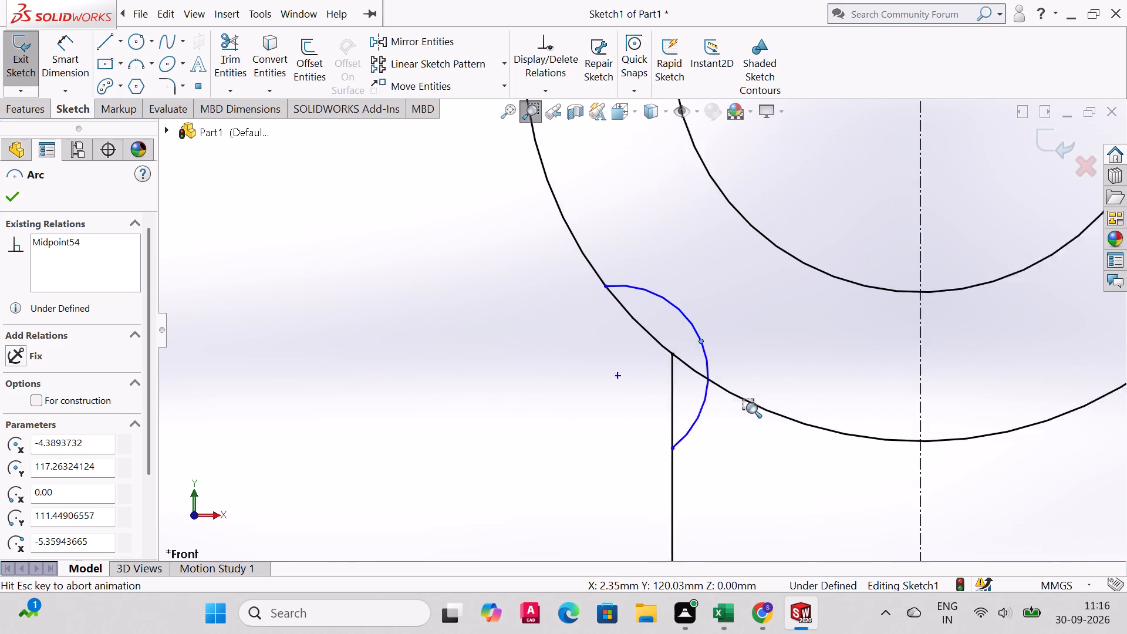
{"action": "left_click", "coordinate": [232, 49]}
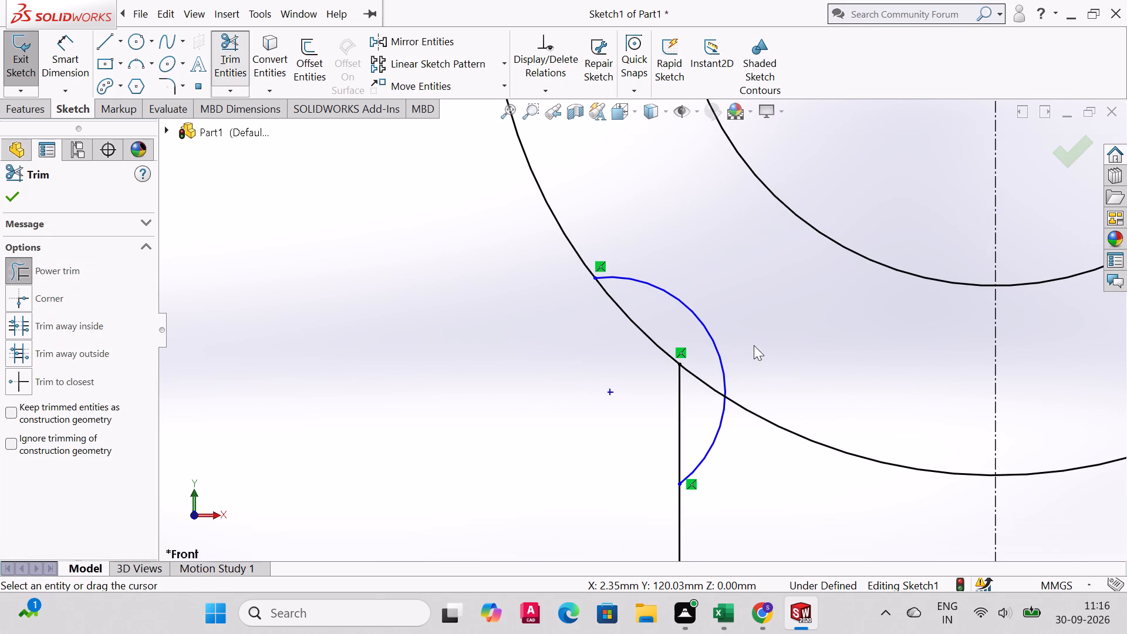
{"action": "left_click", "coordinate": [709, 331]}
{"action": "left_click", "coordinate": [695, 336]}
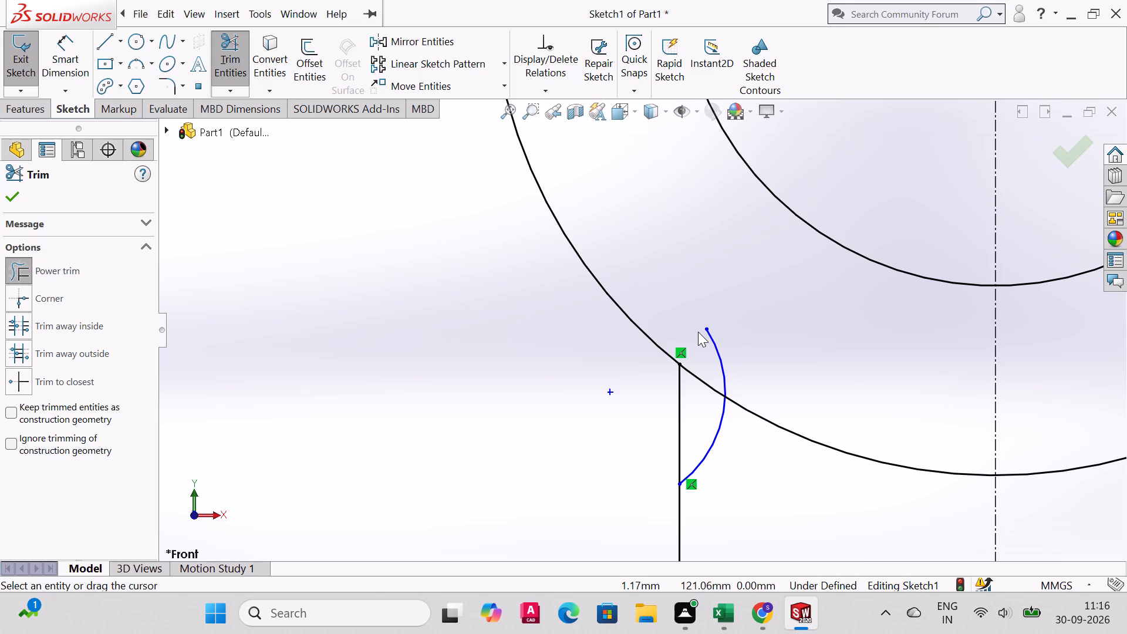
{"action": "left_click_drag", "start_coordinate": [698, 331], "coordinate": [728, 319]}
{"action": "left_click_drag", "start_coordinate": [690, 430], "coordinate": [754, 459]}
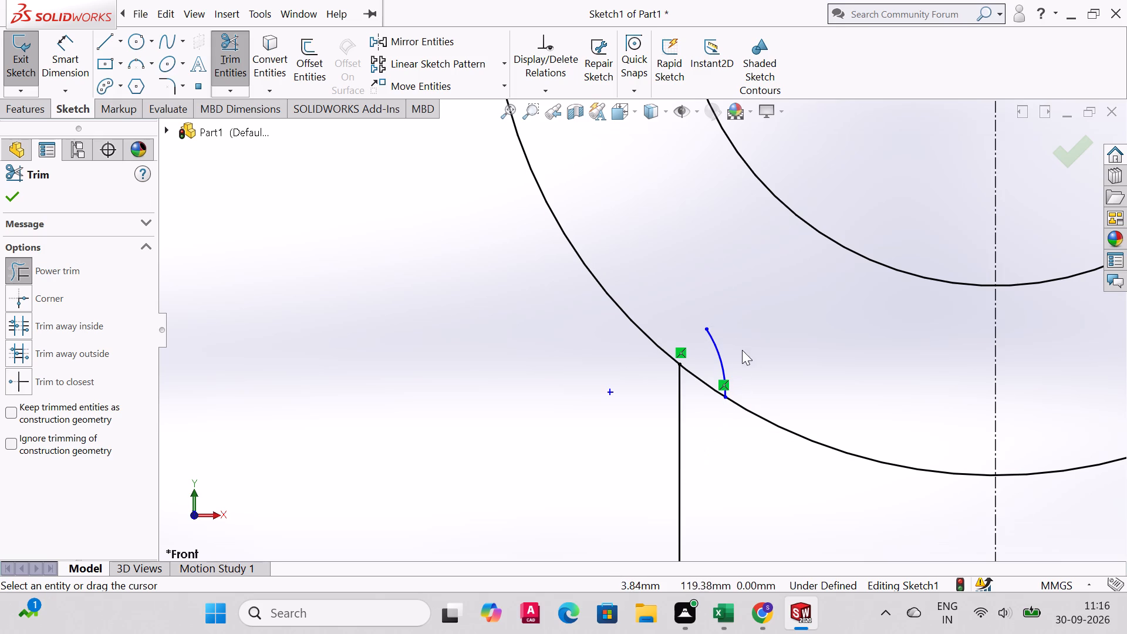
{"action": "left_click_drag", "start_coordinate": [743, 343], "coordinate": [717, 361]}
{"action": "key", "text": "Escape"}
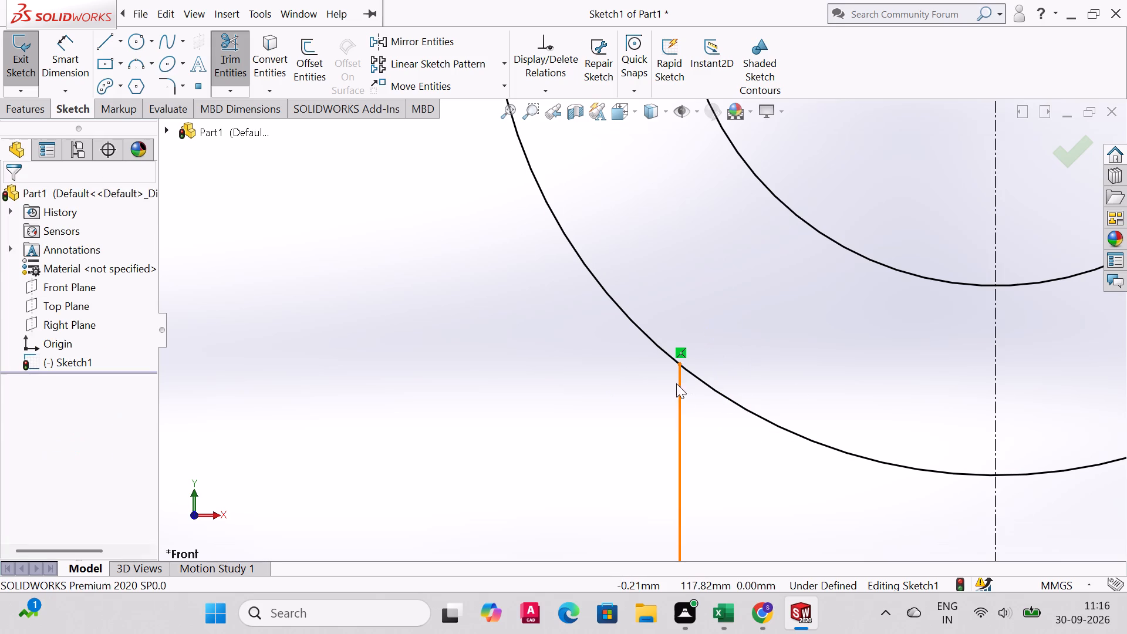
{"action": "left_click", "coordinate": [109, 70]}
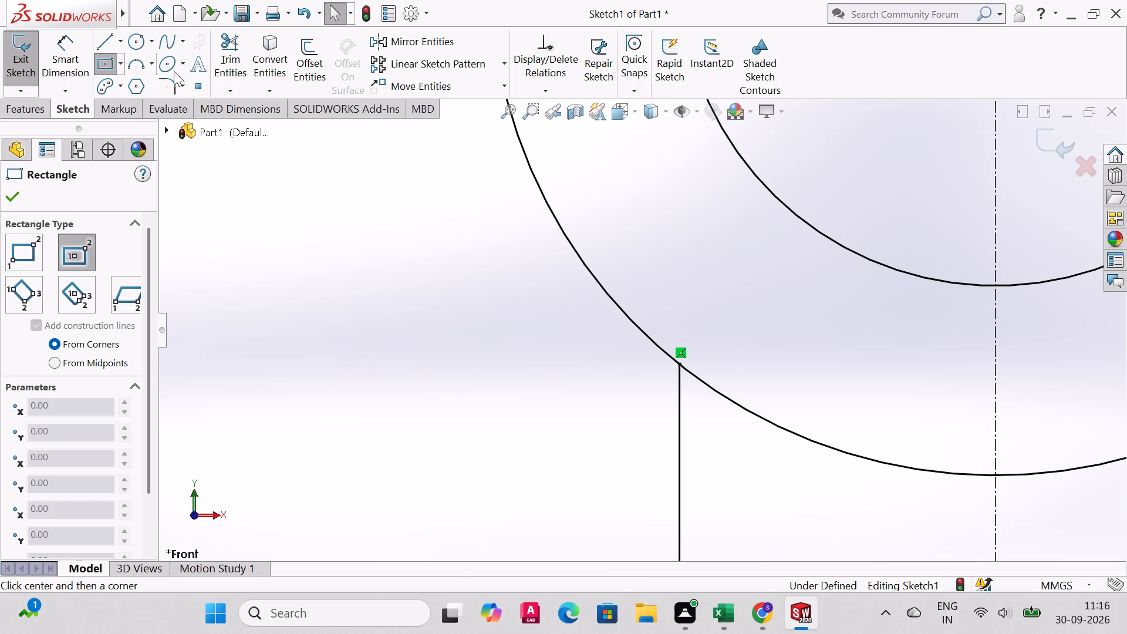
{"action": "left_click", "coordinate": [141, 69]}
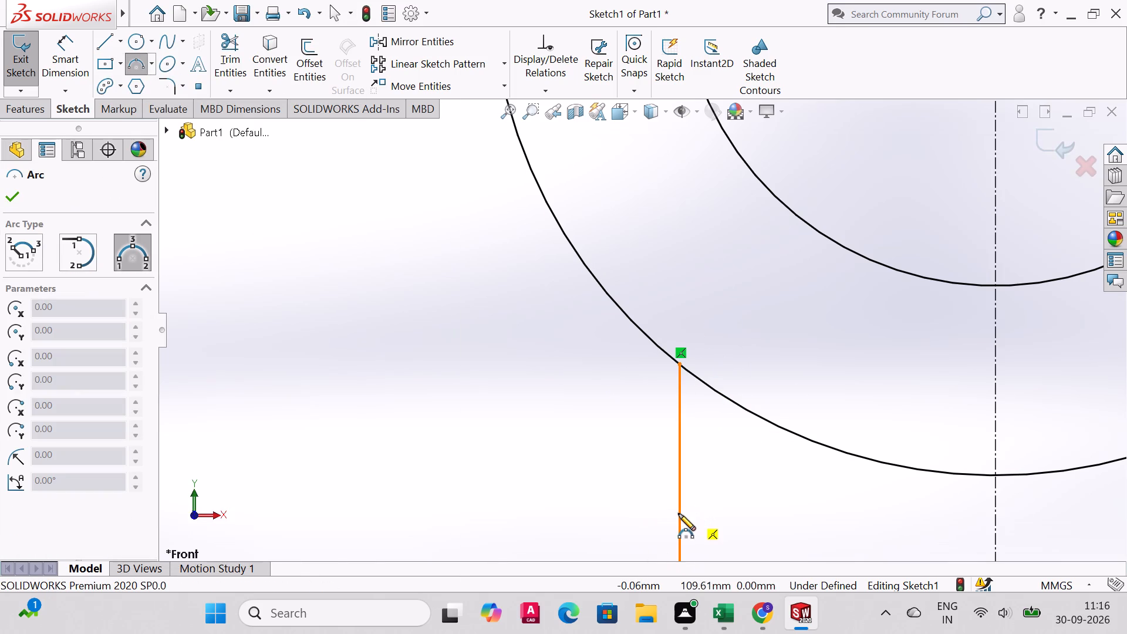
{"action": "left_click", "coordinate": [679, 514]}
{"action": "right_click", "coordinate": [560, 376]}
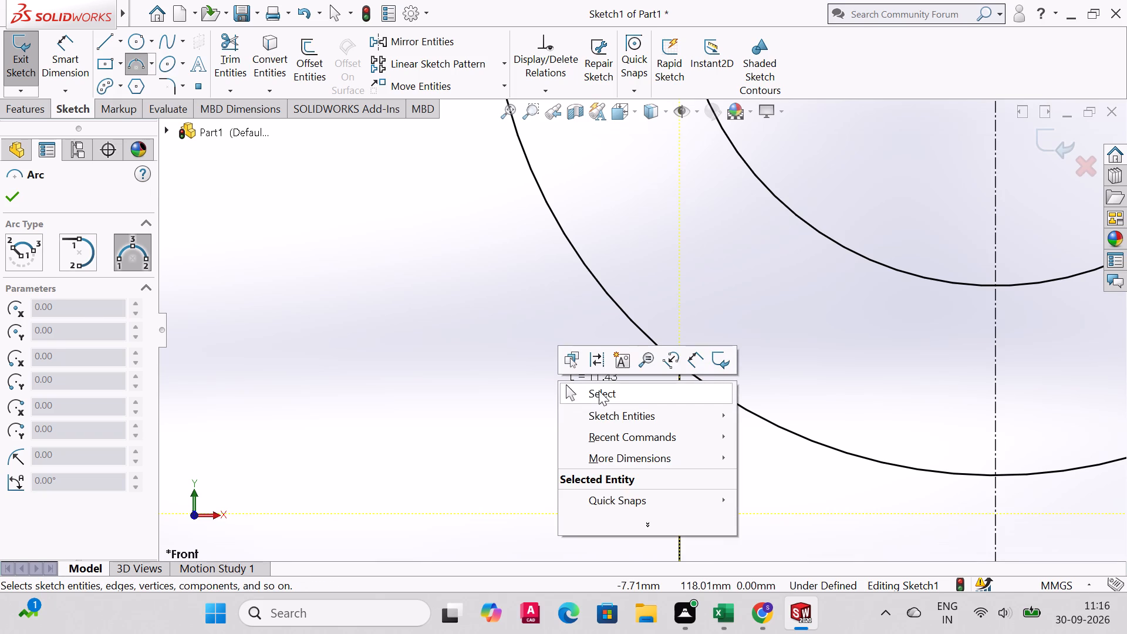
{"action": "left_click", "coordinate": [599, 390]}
Draw a three-point arc of about 22.6 mm radius from the 64 mm circle's lower left to the base's left vertical edge.
{"action": "left_click", "coordinate": [127, 70]}
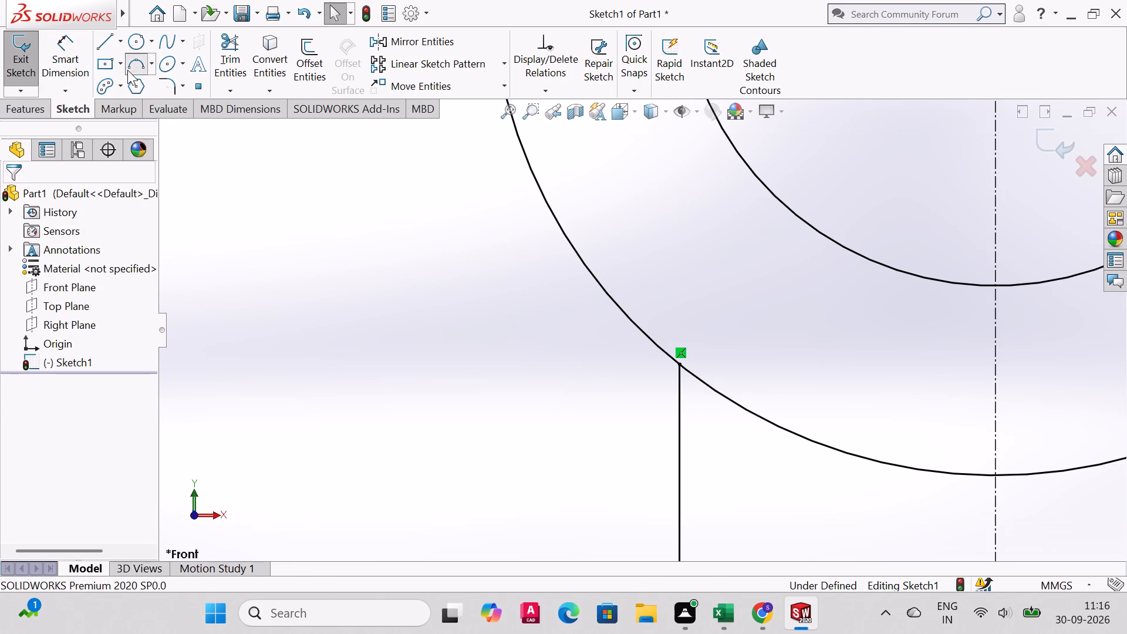
{"action": "left_click", "coordinate": [588, 270]}
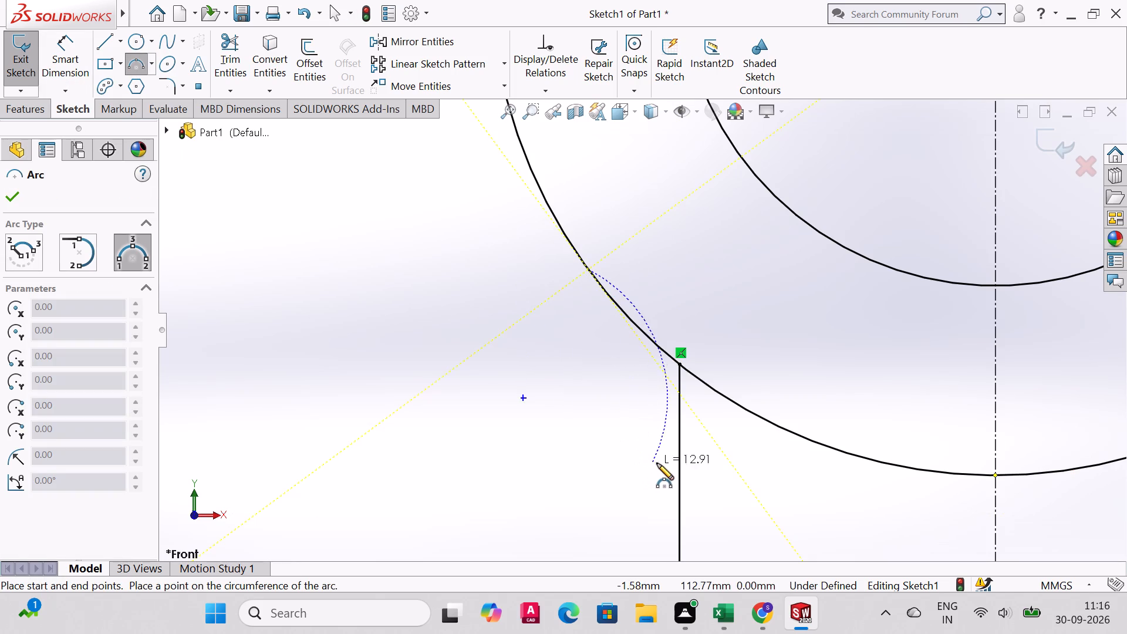
{"action": "left_click", "coordinate": [680, 508]}
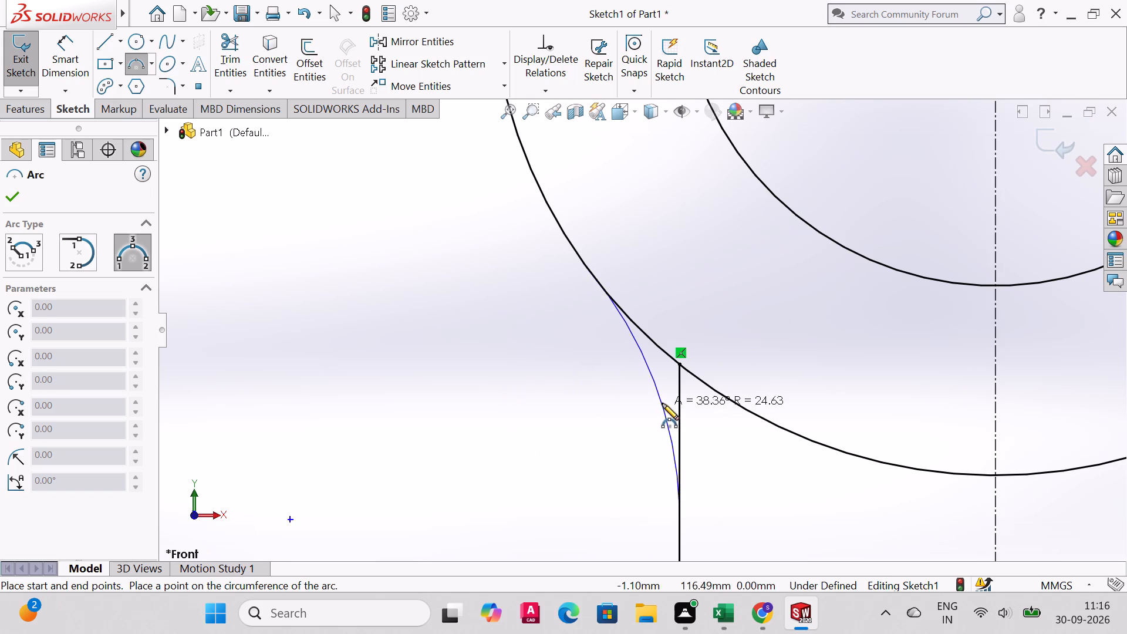
{"action": "left_click", "coordinate": [663, 402]}
{"action": "right_click", "coordinate": [173, 352]}
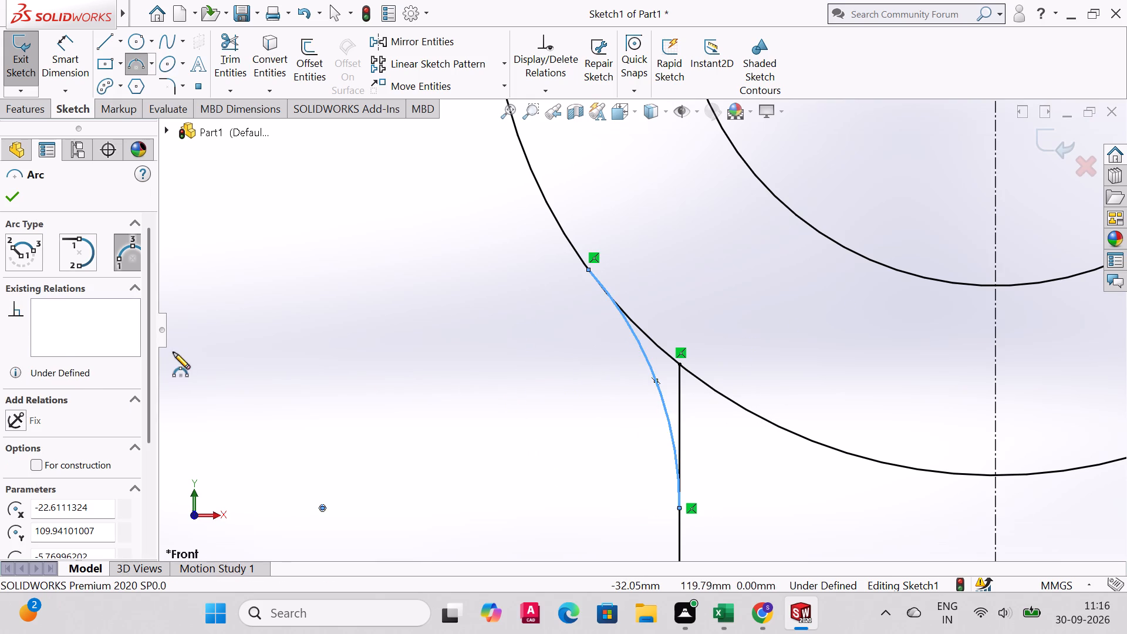
{"action": "left_click", "coordinate": [237, 358]}
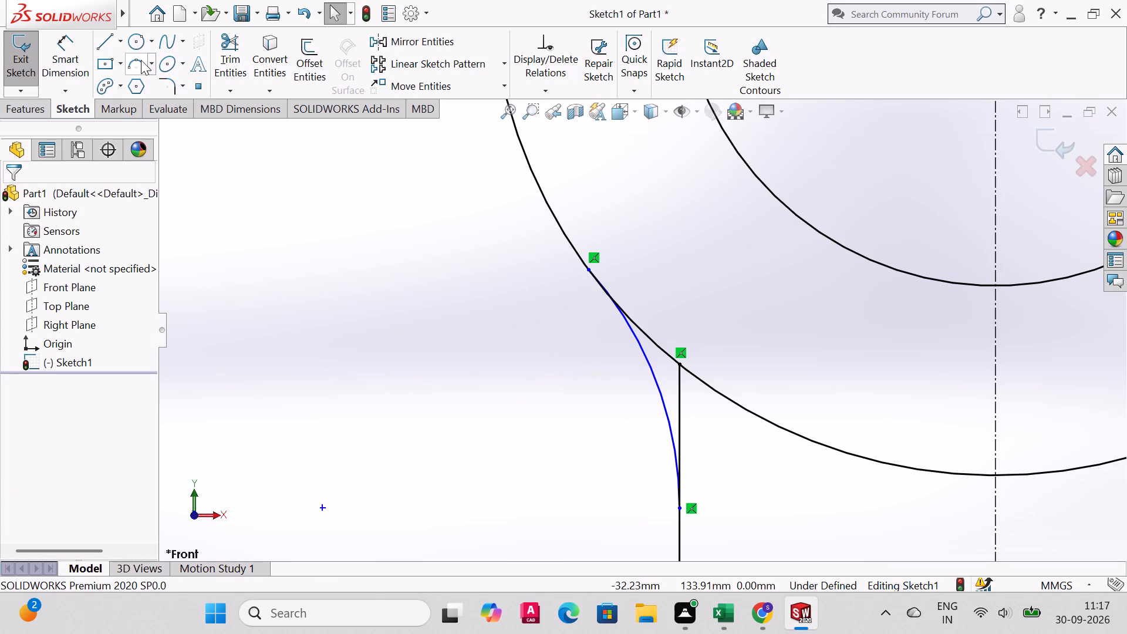
Add a radius dimension of 15 mm to the new connecting arc, placing its text inside the arc.
{"action": "left_click", "coordinate": [62, 48]}
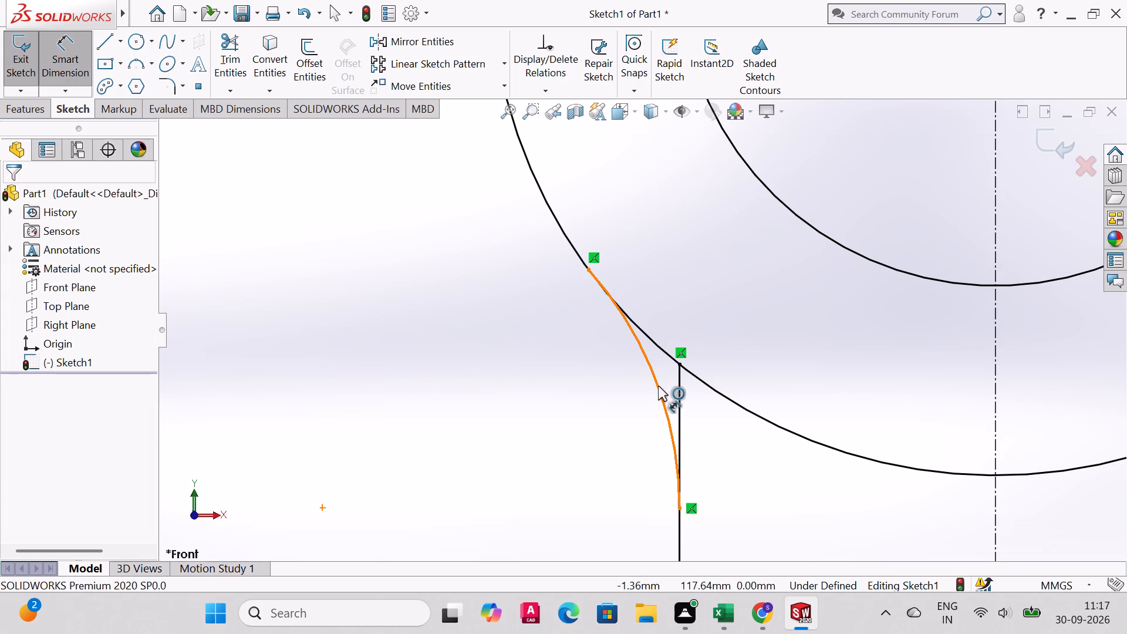
{"action": "left_click", "coordinate": [654, 386]}
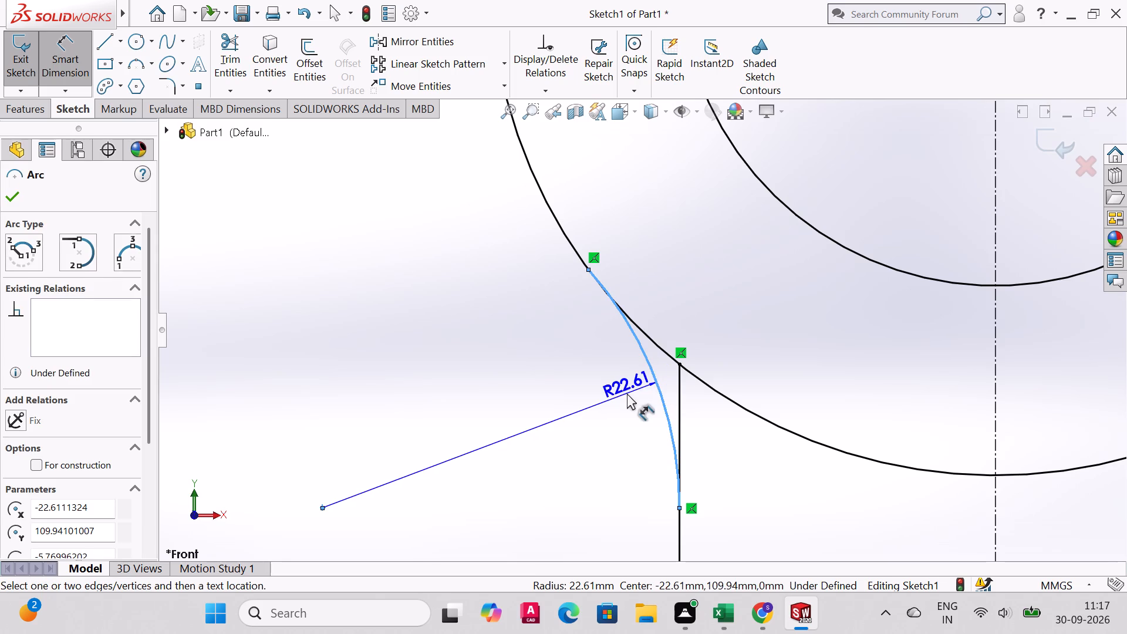
{"action": "left_click", "coordinate": [594, 406]}
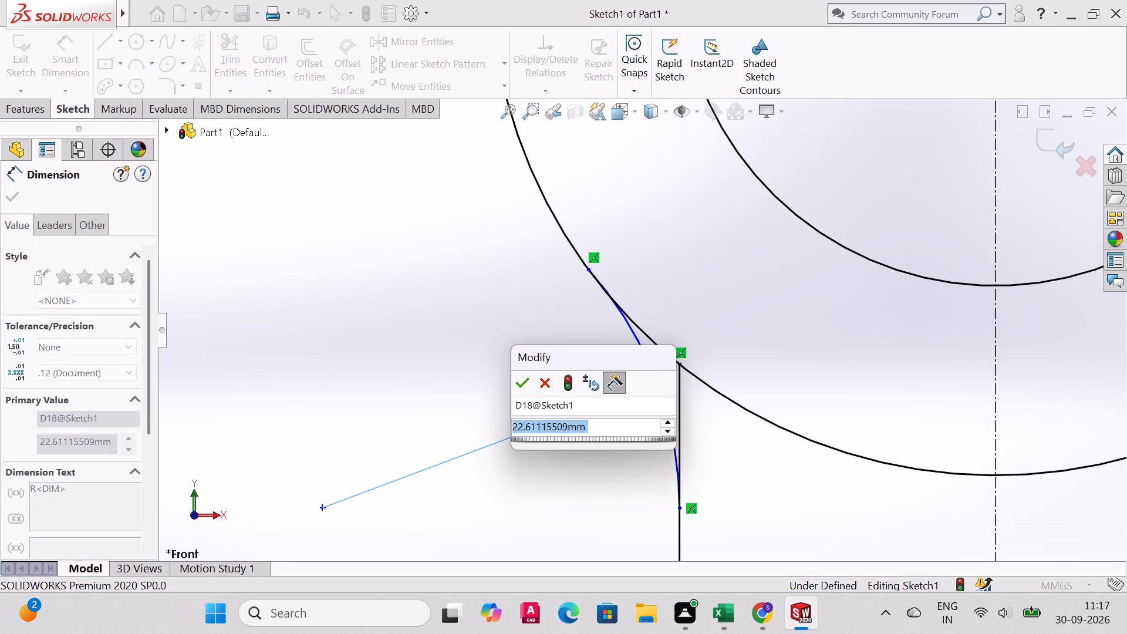
{"action": "type", "text": "15"}
{"action": "key", "text": "Return"}
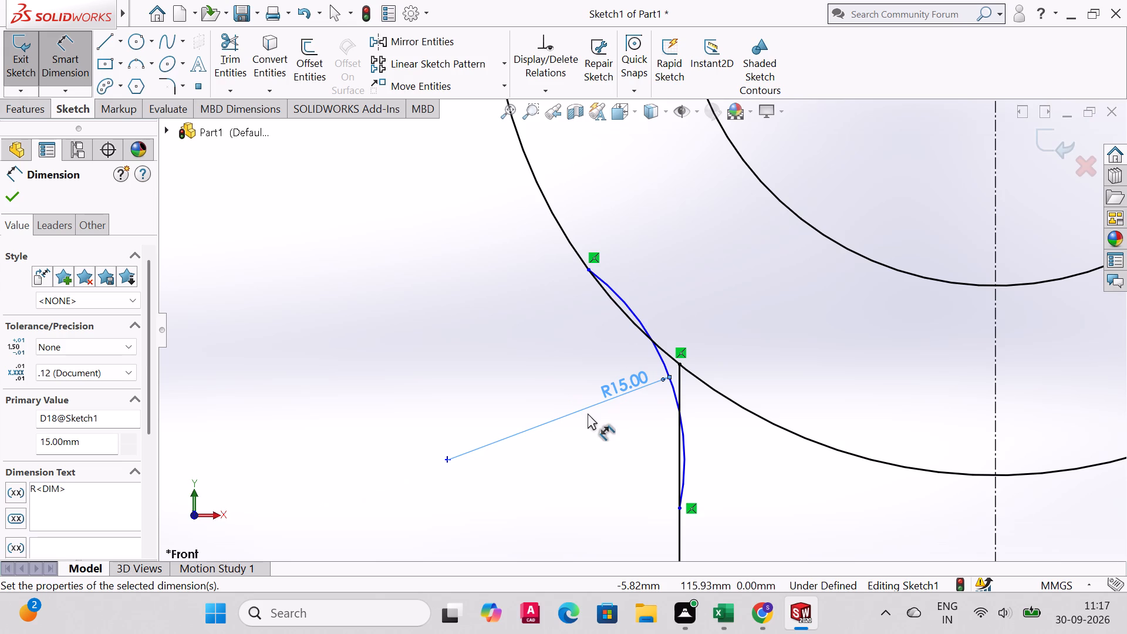
{"action": "key", "text": "Escape"}
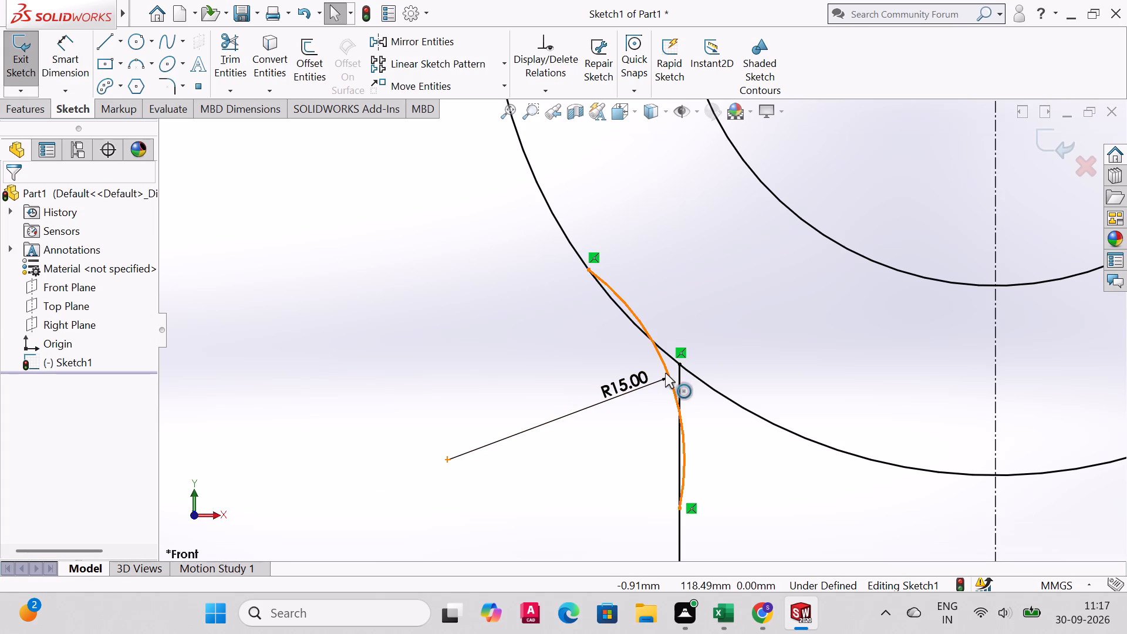
Trim the 15 mm arc's two ends that extend past the 64 mm circle and the left vertical edge.
{"action": "left_click", "coordinate": [222, 45]}
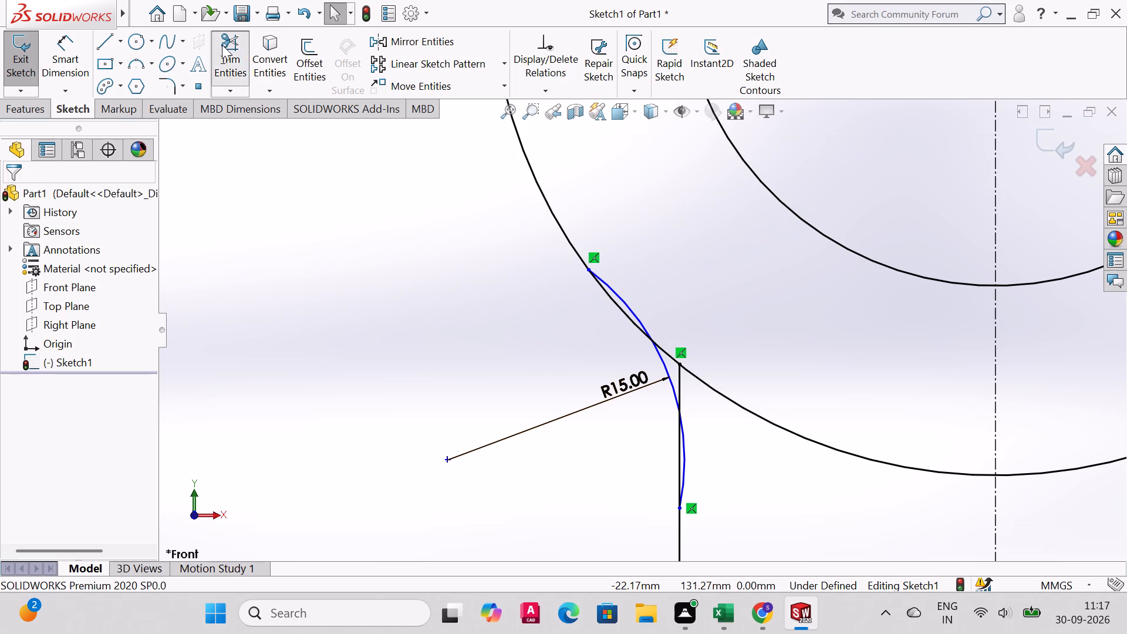
{"action": "left_click_drag", "start_coordinate": [628, 273], "coordinate": [623, 301]}
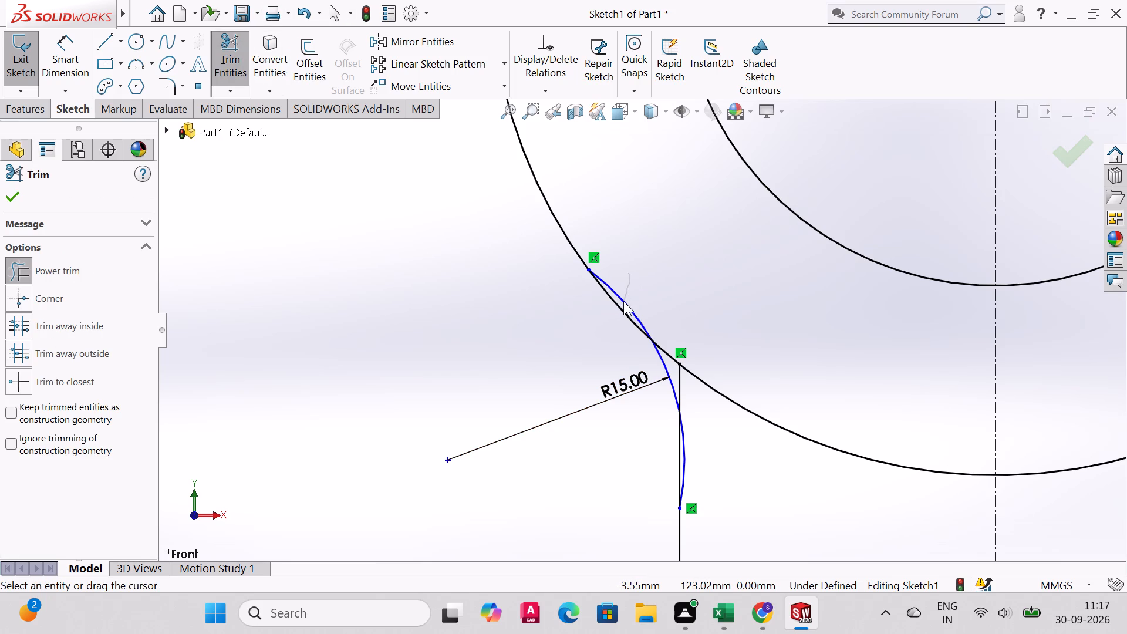
{"action": "left_click_drag", "start_coordinate": [623, 301], "coordinate": [623, 303]}
{"action": "left_click_drag", "start_coordinate": [691, 430], "coordinate": [686, 448]}
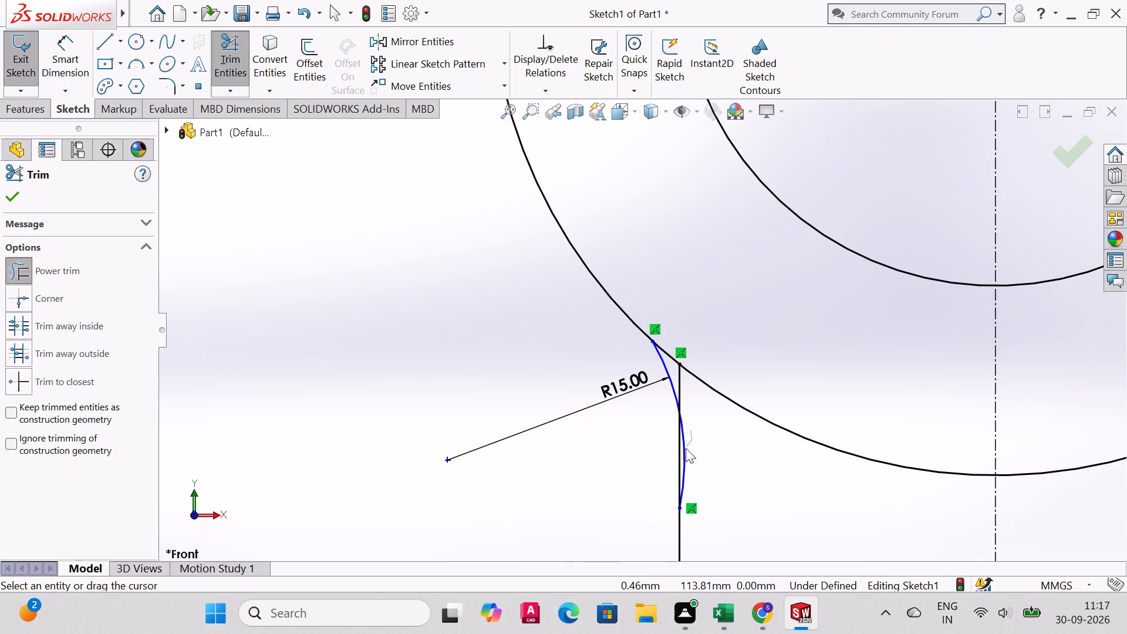
{"action": "left_click_drag", "start_coordinate": [686, 448], "coordinate": [684, 453]}
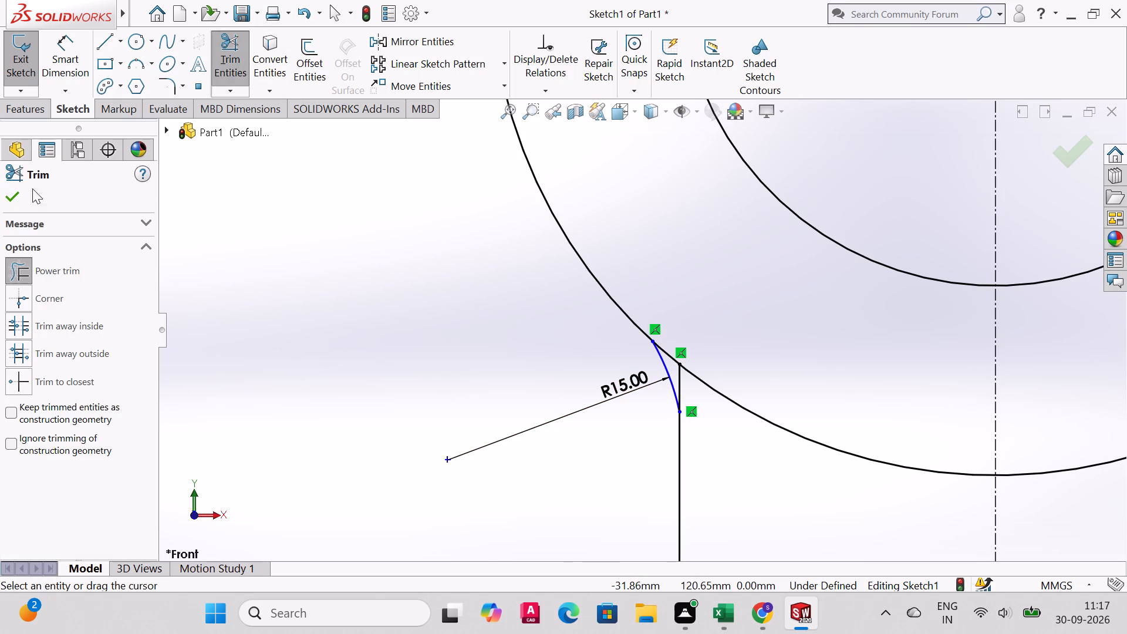
{"action": "left_click", "coordinate": [9, 202]}
Trim the end of the base's left vertical edge that extends past the 15 mm arc to the 64 mm circle.
{"action": "scroll", "coordinate": [738, 396], "scroll_direction": "up", "scroll_amount": 2}
{"action": "scroll", "coordinate": [754, 349], "scroll_direction": "down", "scroll_amount": 3}
{"action": "scroll", "coordinate": [751, 362], "scroll_direction": "up", "scroll_amount": 2}
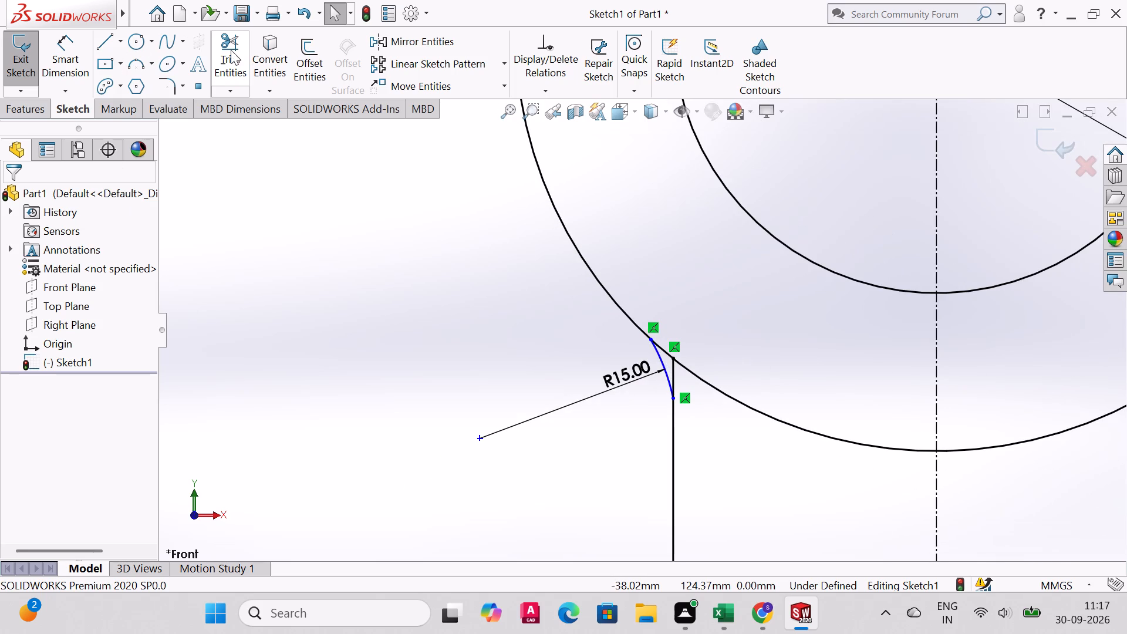
{"action": "left_click", "coordinate": [231, 43]}
{"action": "scroll", "coordinate": [684, 387], "scroll_direction": "up", "scroll_amount": 2}
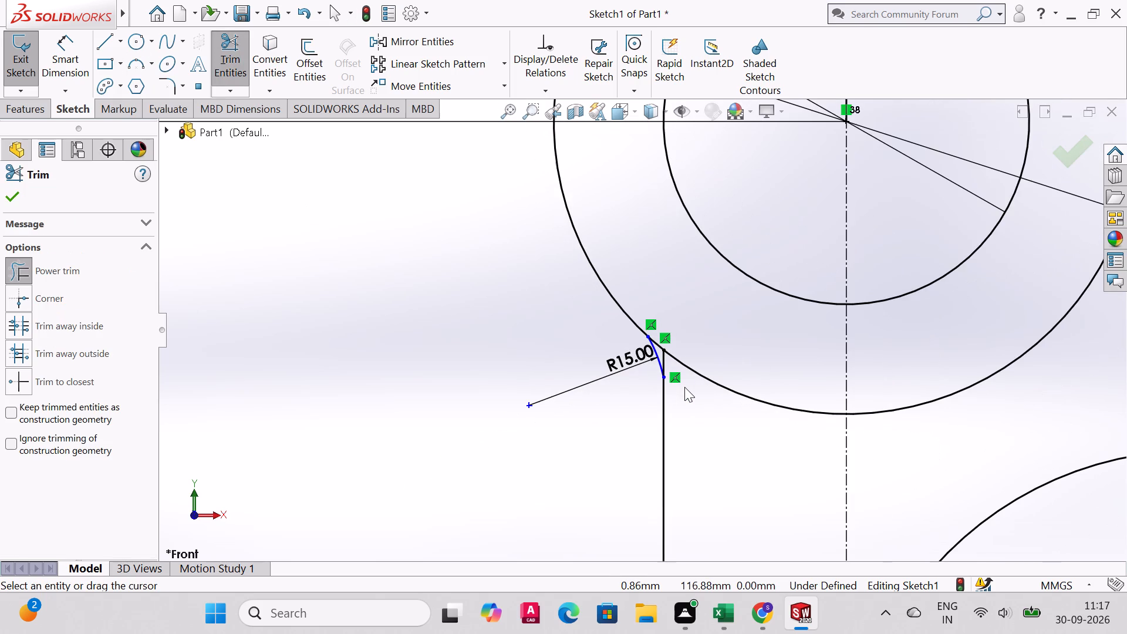
{"action": "scroll", "coordinate": [684, 387], "scroll_direction": "down", "scroll_amount": 4}
{"action": "left_click_drag", "start_coordinate": [677, 377], "coordinate": [694, 400]}
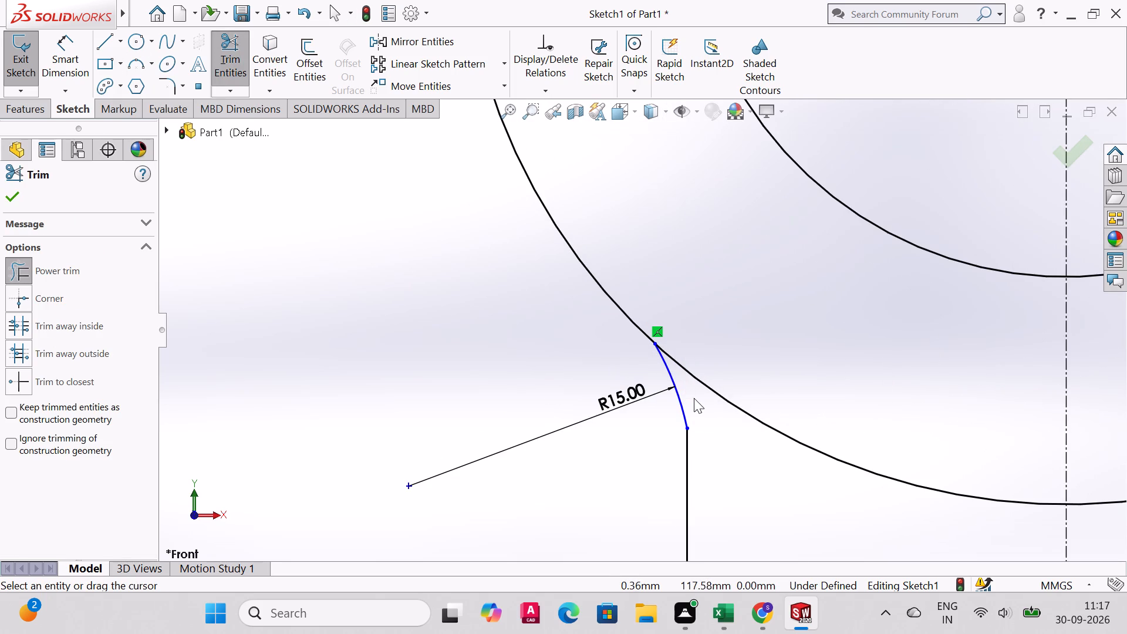
{"action": "left_click", "coordinate": [12, 194]}
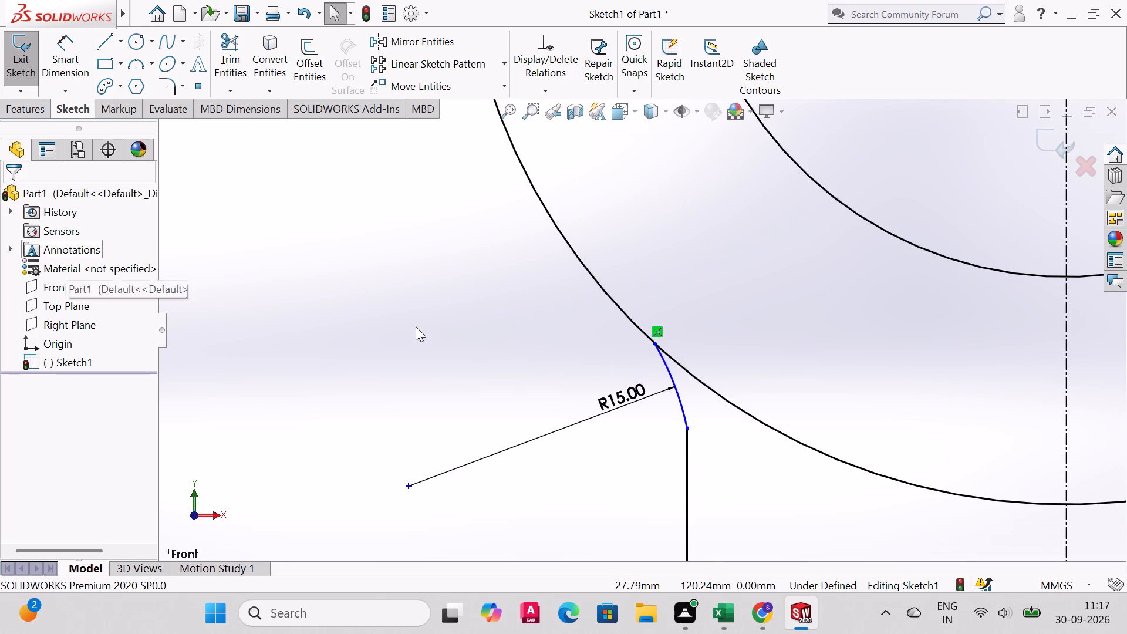
{"action": "scroll", "coordinate": [652, 306], "scroll_direction": "down", "scroll_amount": 5}
{"action": "scroll", "coordinate": [652, 306], "scroll_direction": "up", "scroll_amount": 5}
{"action": "key", "text": "Escape"}
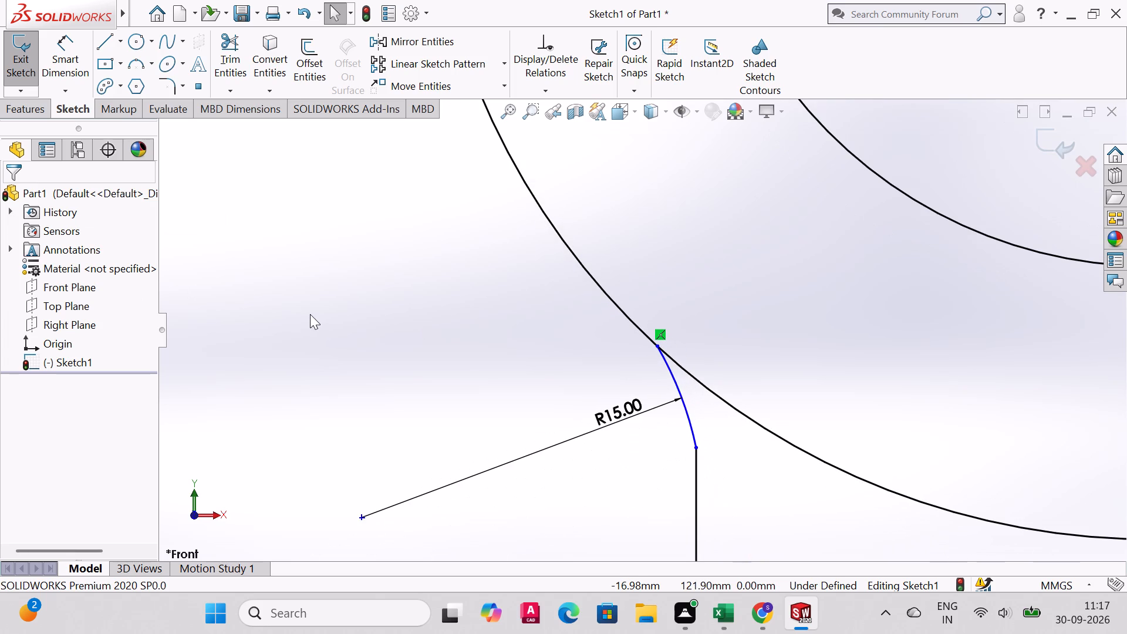
{"action": "key", "text": "Escape"}
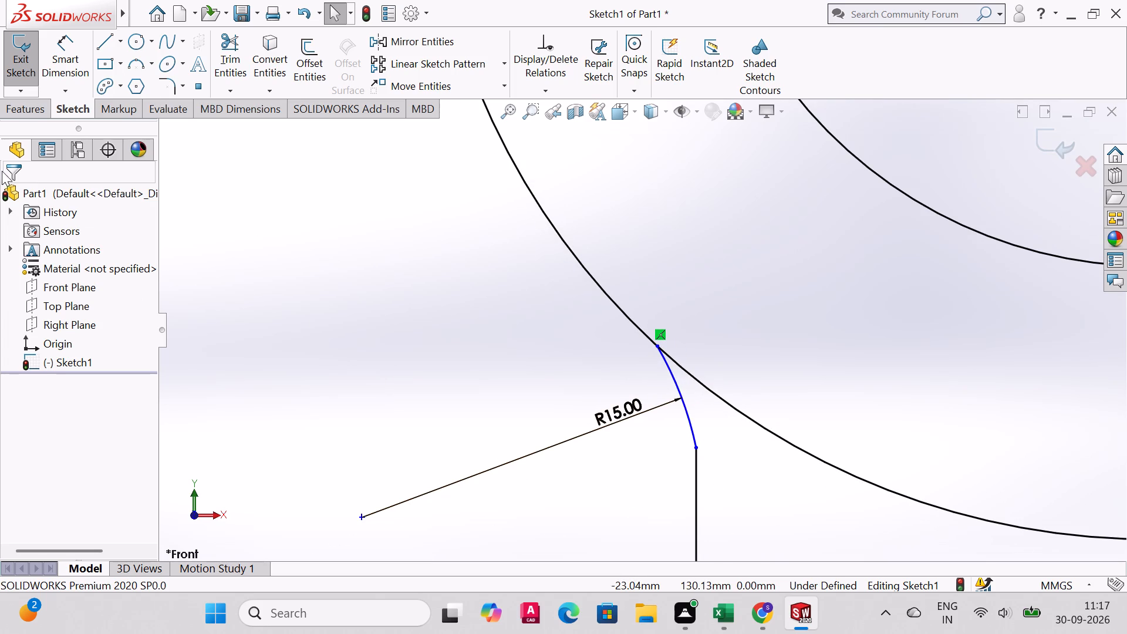
{"action": "key", "text": "Escape"}
{"action": "key", "text": "Escape"}
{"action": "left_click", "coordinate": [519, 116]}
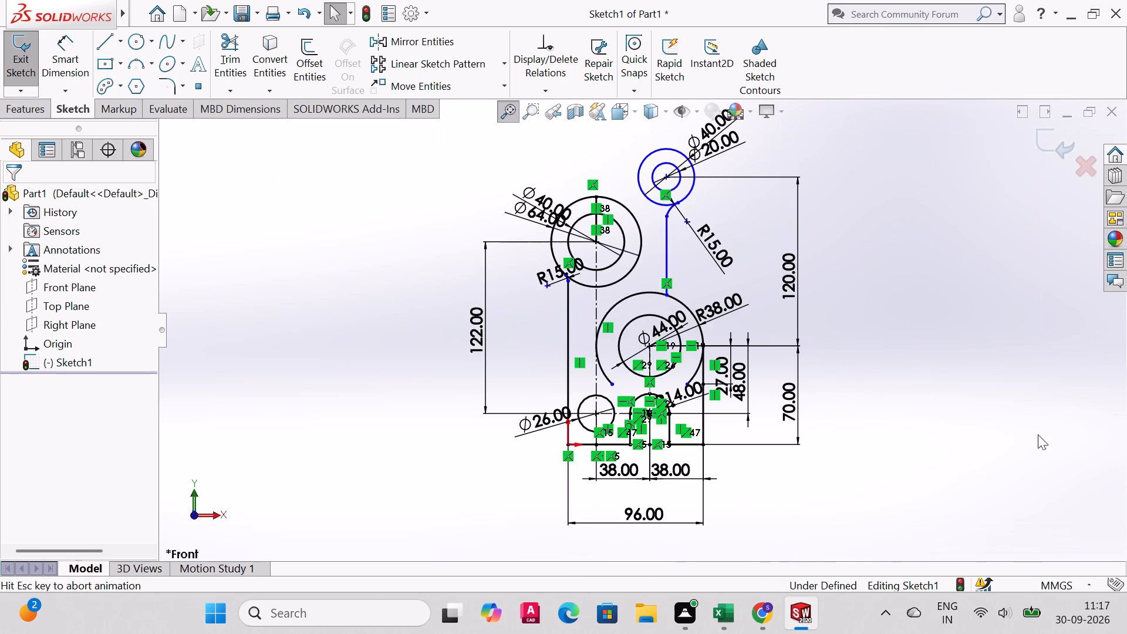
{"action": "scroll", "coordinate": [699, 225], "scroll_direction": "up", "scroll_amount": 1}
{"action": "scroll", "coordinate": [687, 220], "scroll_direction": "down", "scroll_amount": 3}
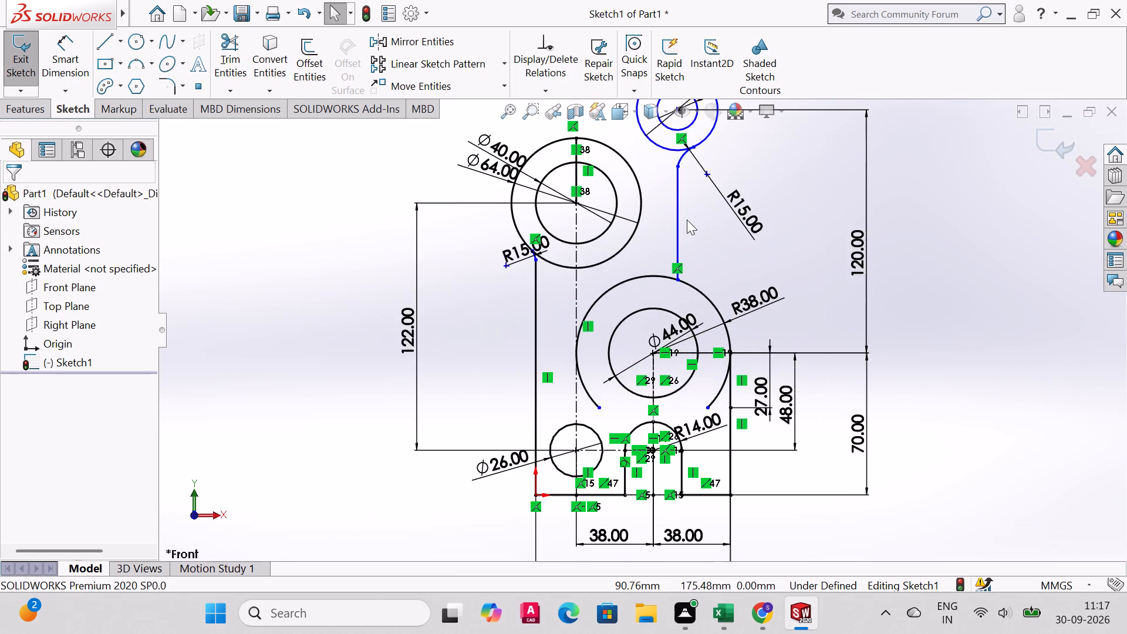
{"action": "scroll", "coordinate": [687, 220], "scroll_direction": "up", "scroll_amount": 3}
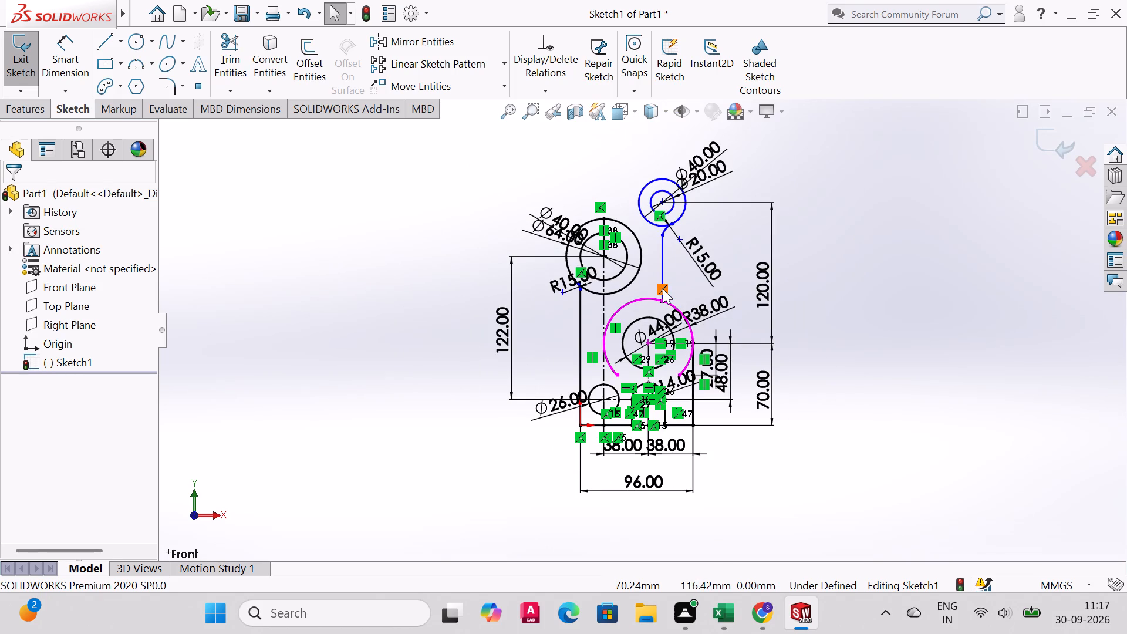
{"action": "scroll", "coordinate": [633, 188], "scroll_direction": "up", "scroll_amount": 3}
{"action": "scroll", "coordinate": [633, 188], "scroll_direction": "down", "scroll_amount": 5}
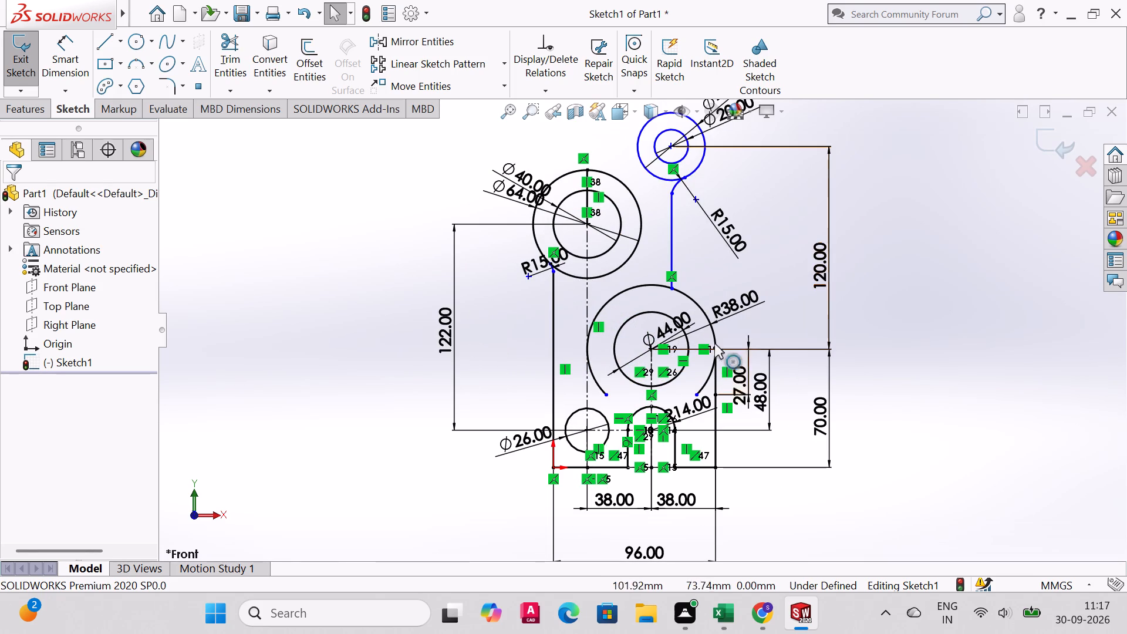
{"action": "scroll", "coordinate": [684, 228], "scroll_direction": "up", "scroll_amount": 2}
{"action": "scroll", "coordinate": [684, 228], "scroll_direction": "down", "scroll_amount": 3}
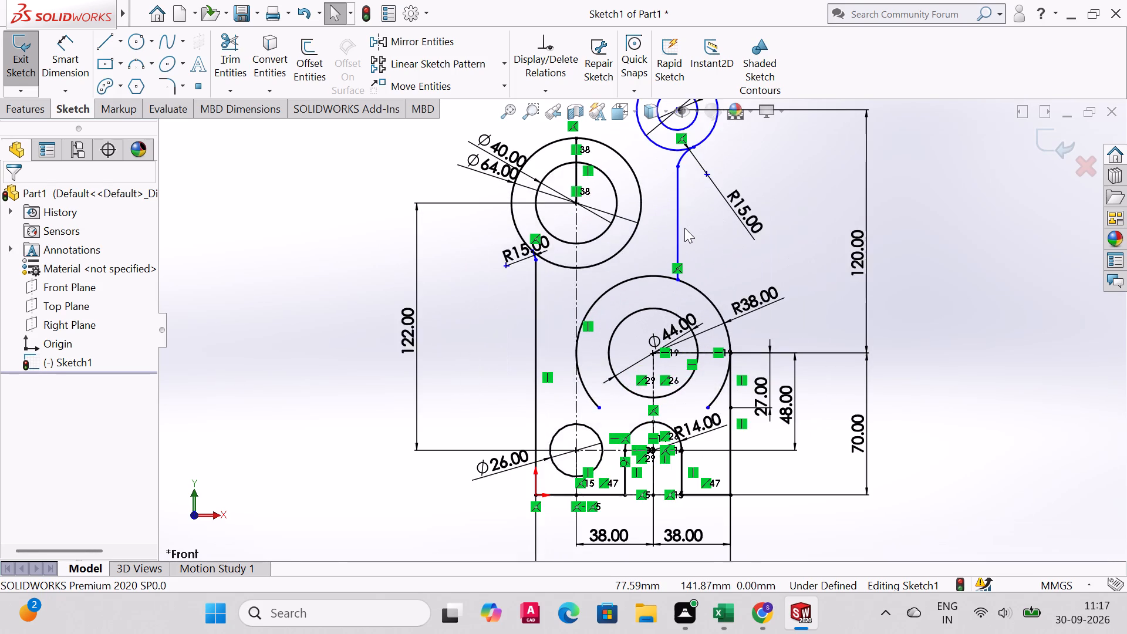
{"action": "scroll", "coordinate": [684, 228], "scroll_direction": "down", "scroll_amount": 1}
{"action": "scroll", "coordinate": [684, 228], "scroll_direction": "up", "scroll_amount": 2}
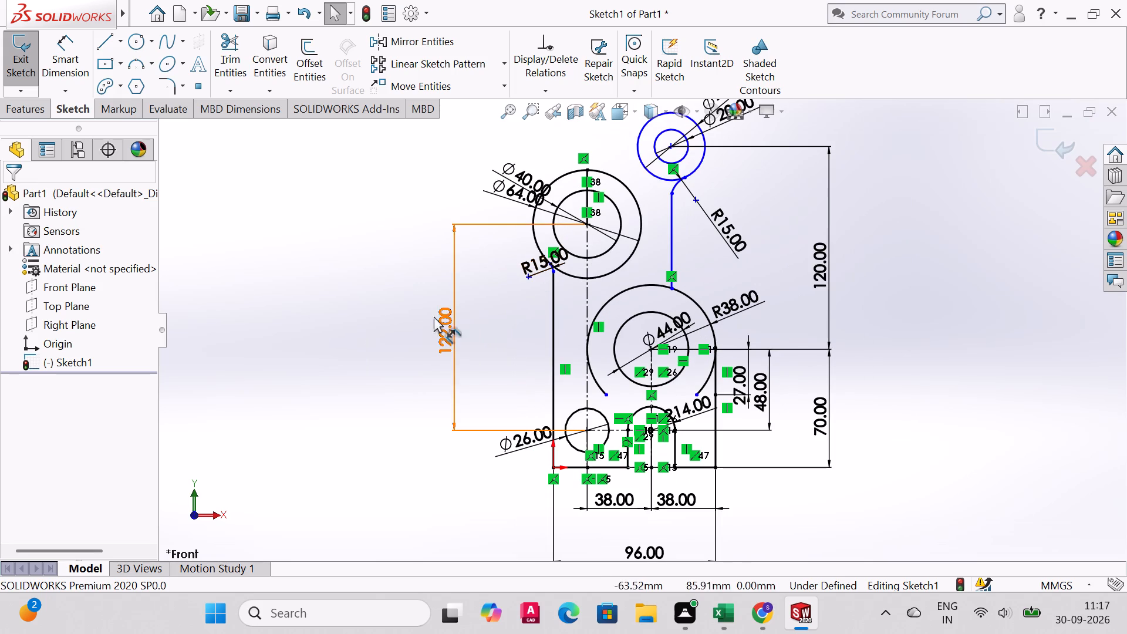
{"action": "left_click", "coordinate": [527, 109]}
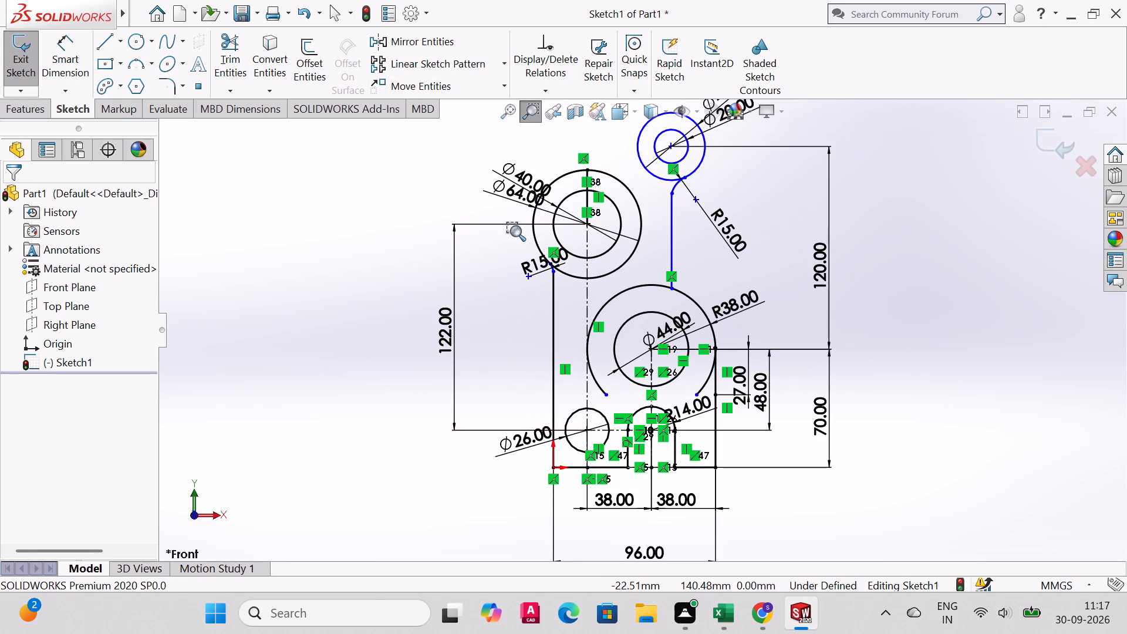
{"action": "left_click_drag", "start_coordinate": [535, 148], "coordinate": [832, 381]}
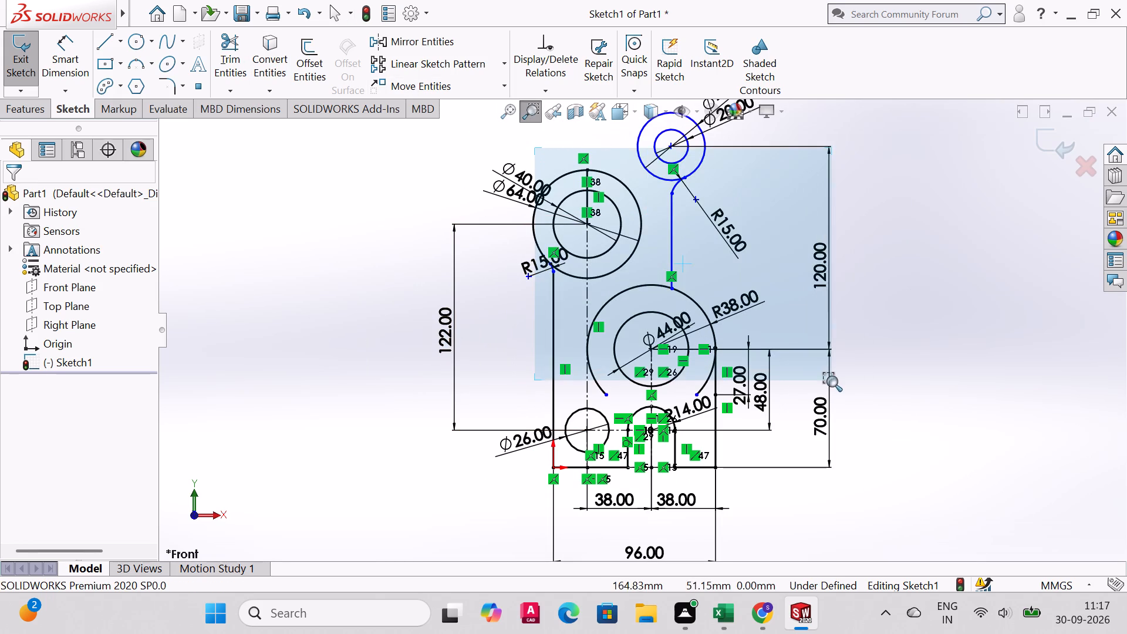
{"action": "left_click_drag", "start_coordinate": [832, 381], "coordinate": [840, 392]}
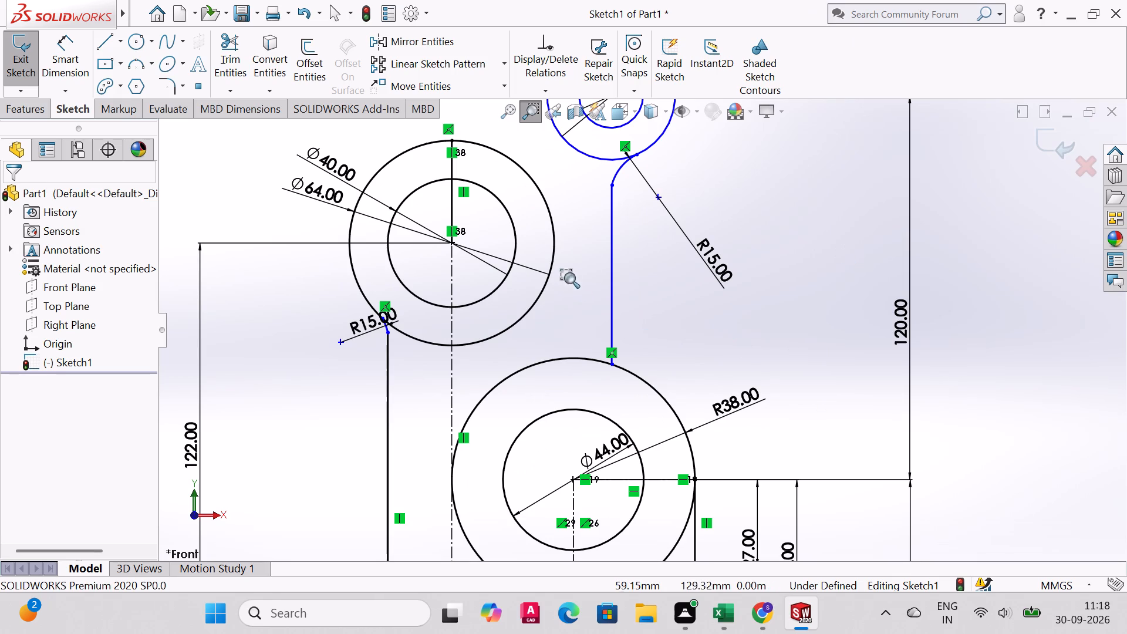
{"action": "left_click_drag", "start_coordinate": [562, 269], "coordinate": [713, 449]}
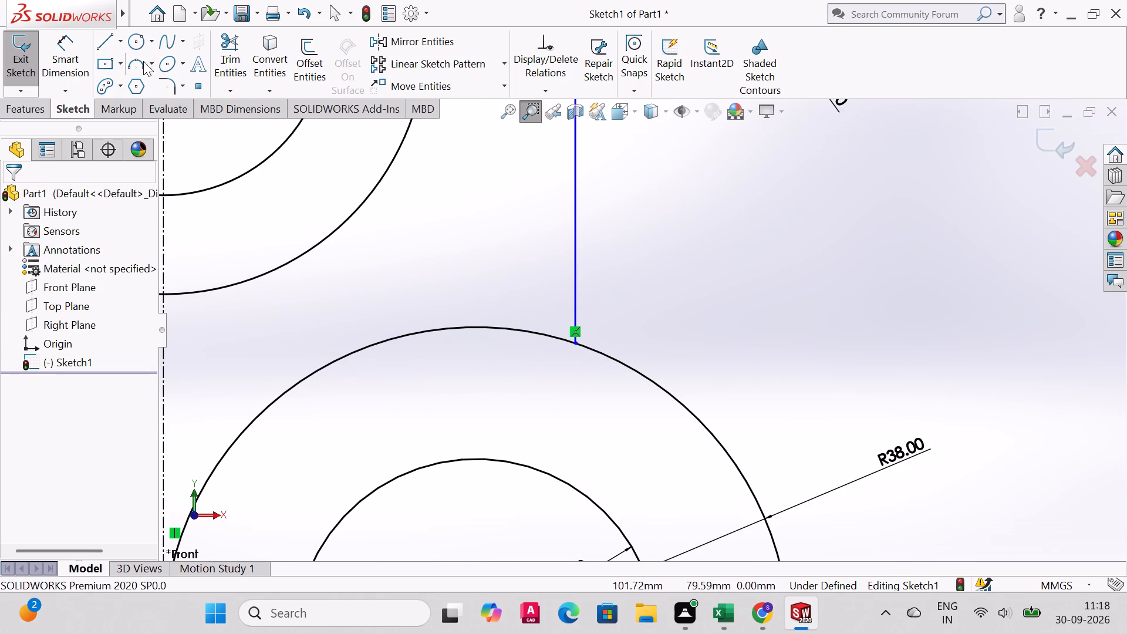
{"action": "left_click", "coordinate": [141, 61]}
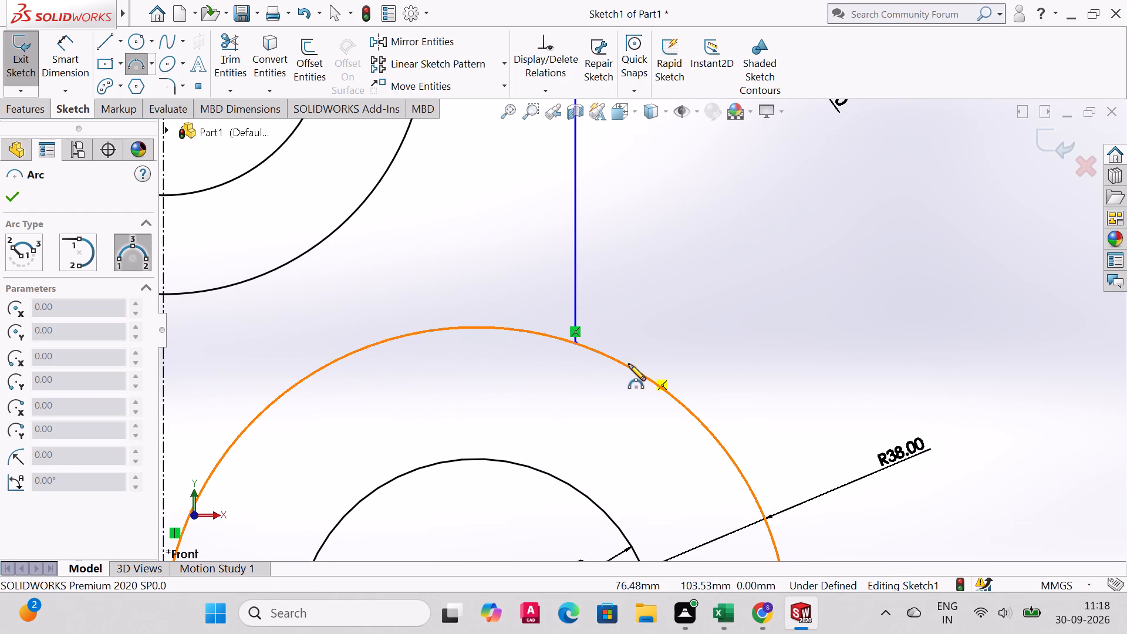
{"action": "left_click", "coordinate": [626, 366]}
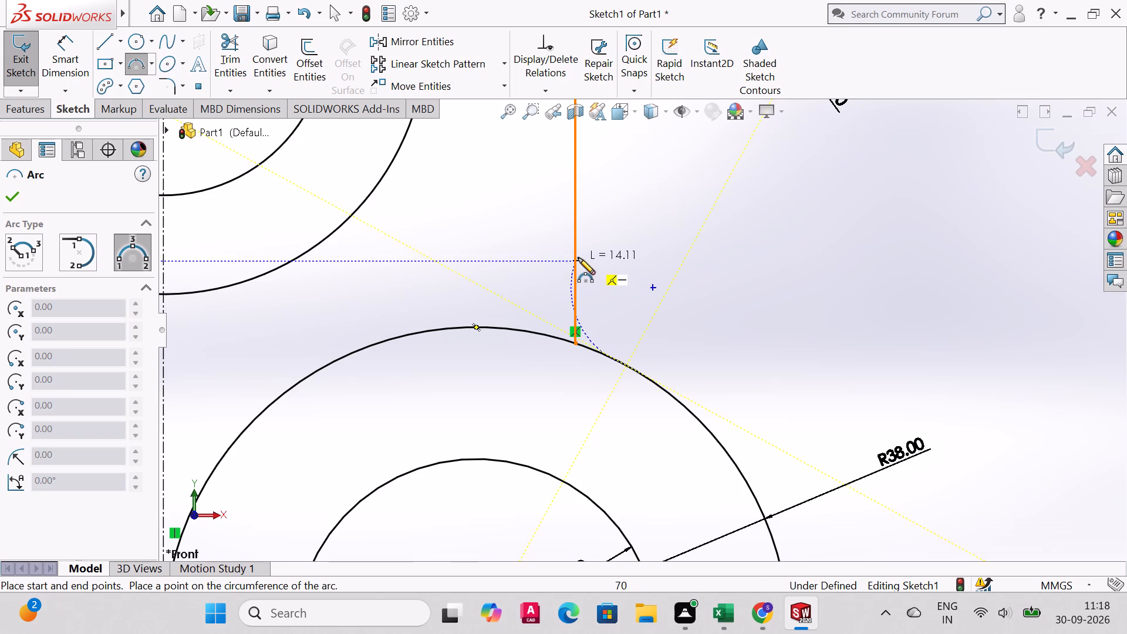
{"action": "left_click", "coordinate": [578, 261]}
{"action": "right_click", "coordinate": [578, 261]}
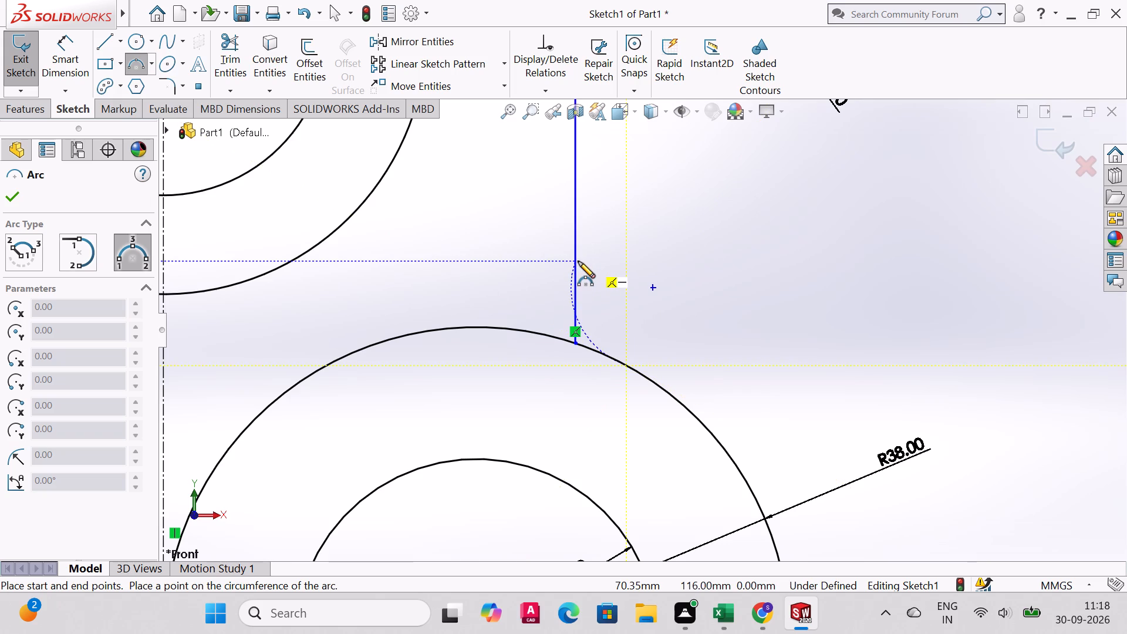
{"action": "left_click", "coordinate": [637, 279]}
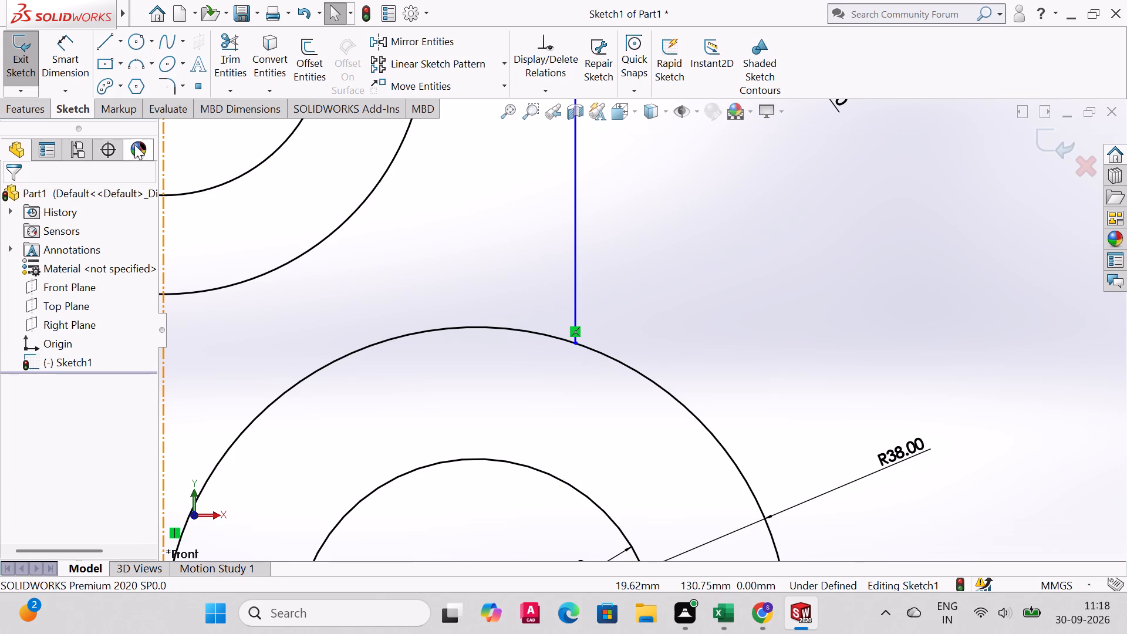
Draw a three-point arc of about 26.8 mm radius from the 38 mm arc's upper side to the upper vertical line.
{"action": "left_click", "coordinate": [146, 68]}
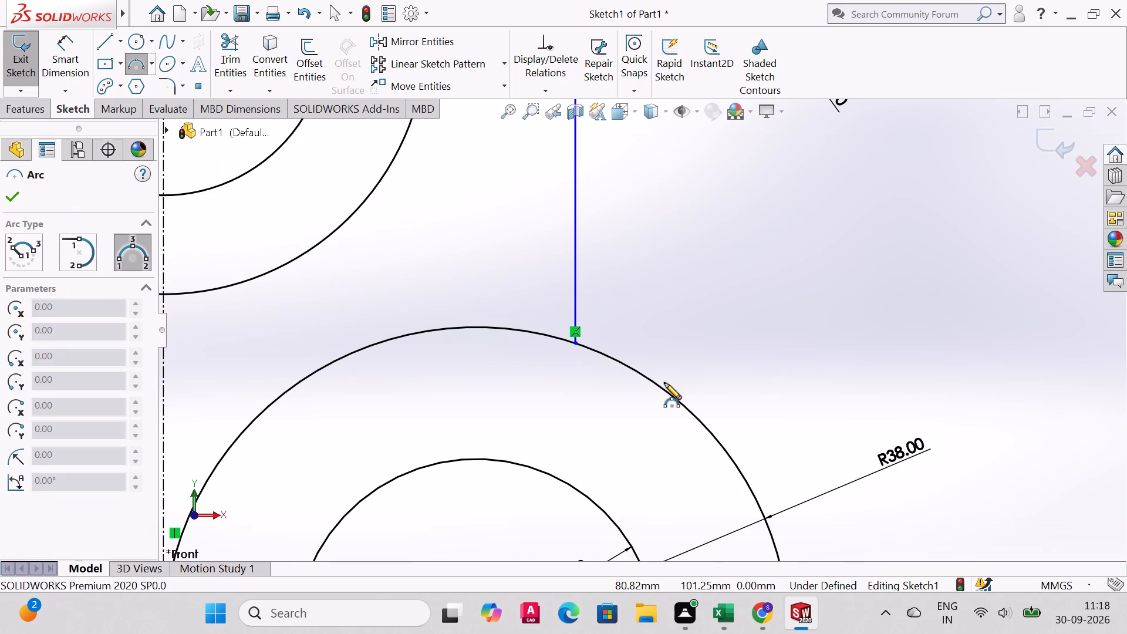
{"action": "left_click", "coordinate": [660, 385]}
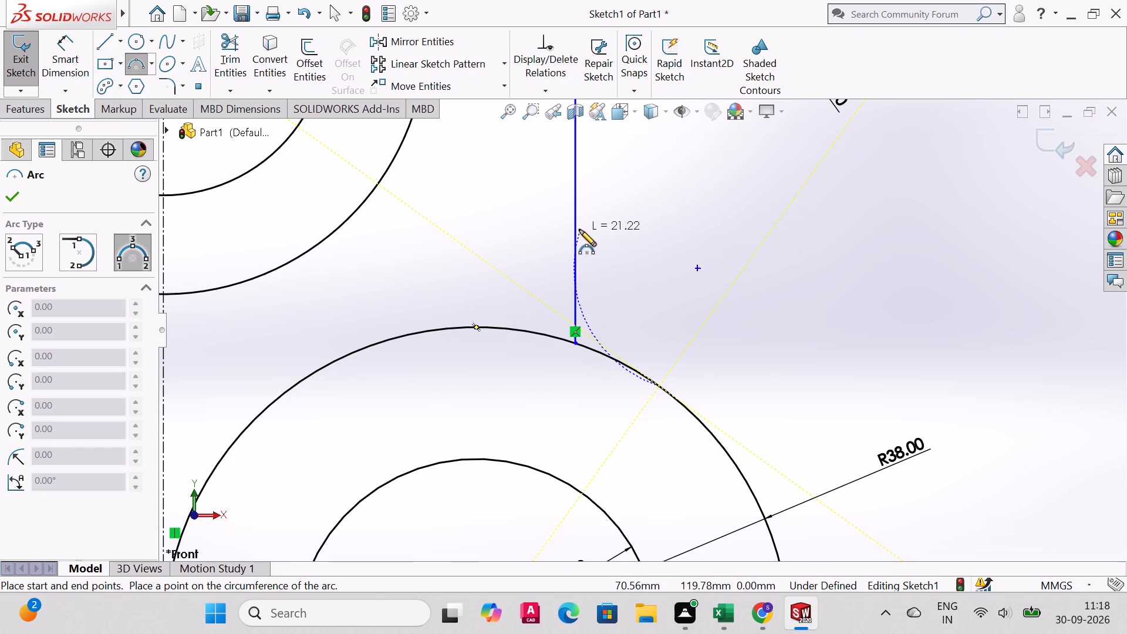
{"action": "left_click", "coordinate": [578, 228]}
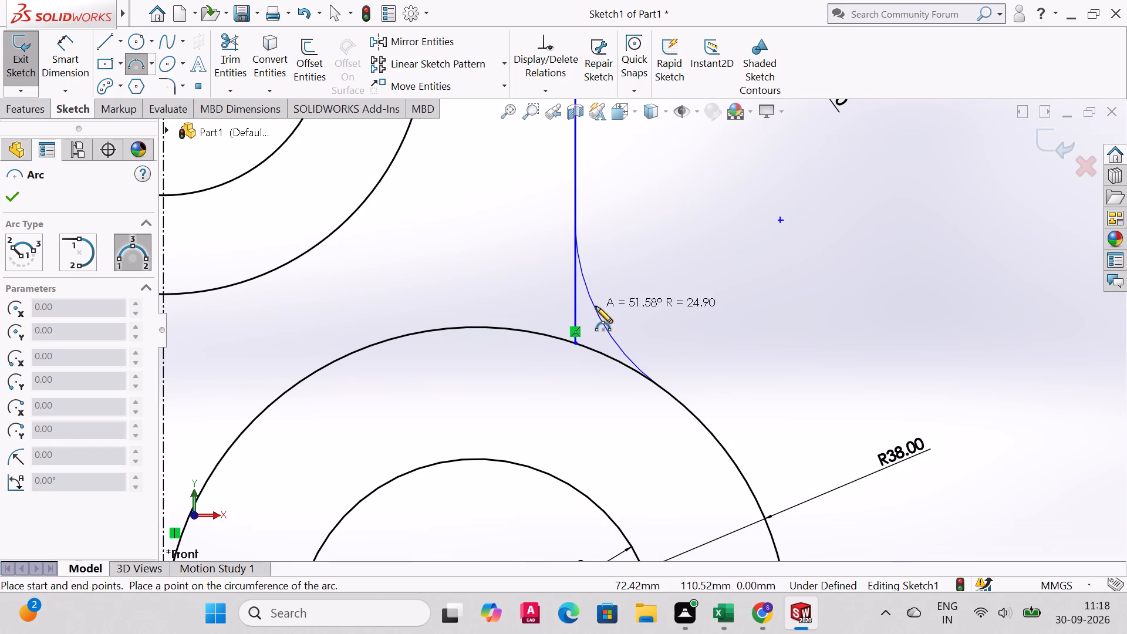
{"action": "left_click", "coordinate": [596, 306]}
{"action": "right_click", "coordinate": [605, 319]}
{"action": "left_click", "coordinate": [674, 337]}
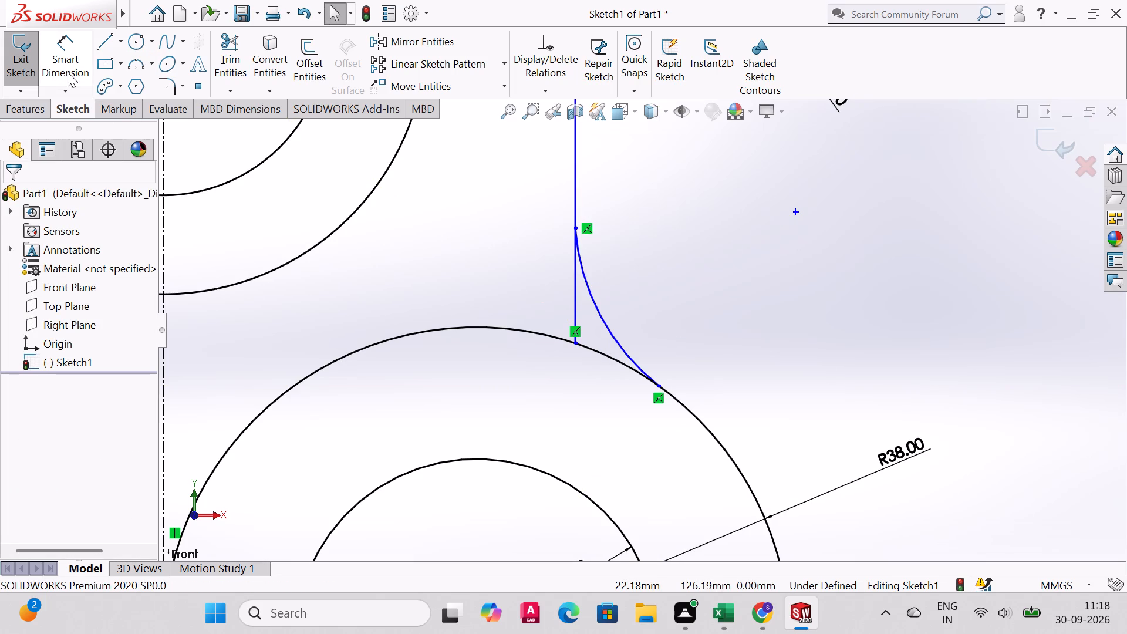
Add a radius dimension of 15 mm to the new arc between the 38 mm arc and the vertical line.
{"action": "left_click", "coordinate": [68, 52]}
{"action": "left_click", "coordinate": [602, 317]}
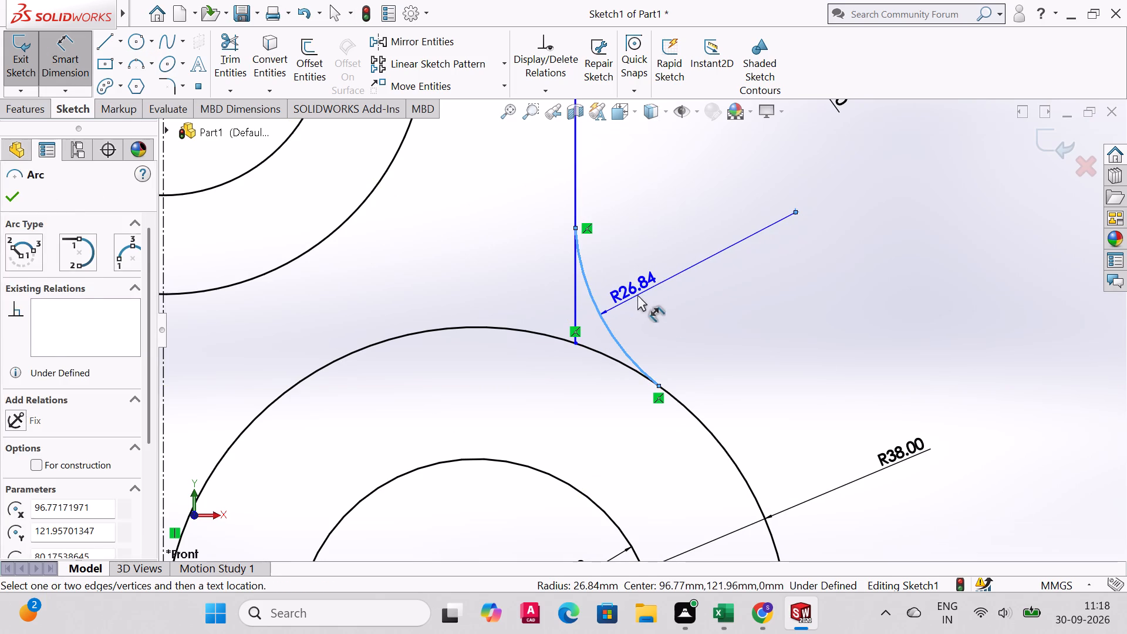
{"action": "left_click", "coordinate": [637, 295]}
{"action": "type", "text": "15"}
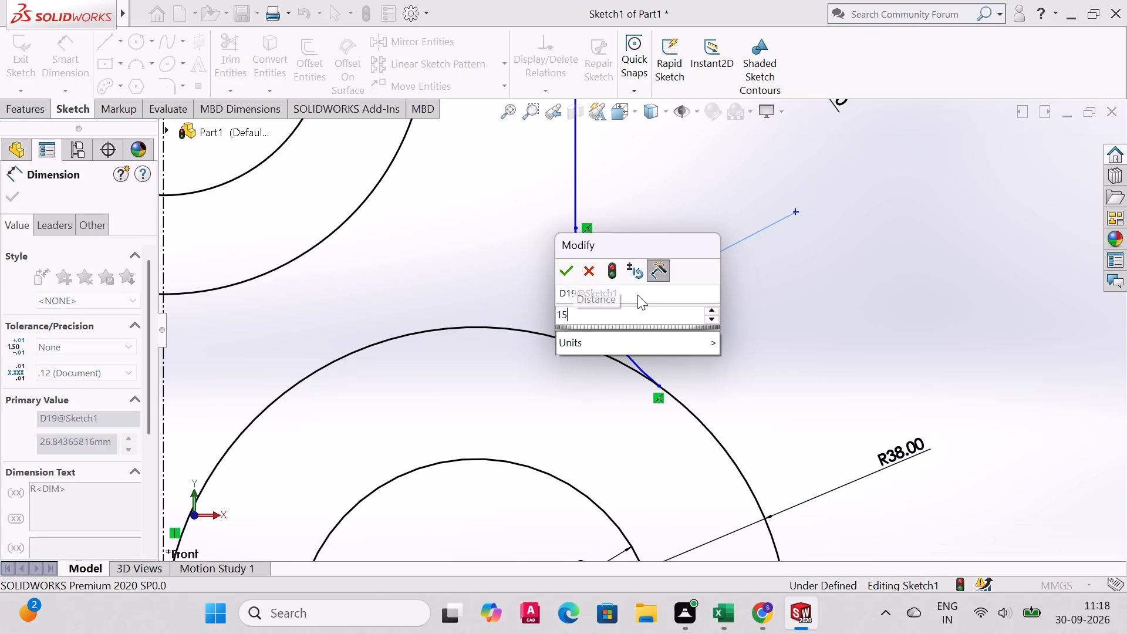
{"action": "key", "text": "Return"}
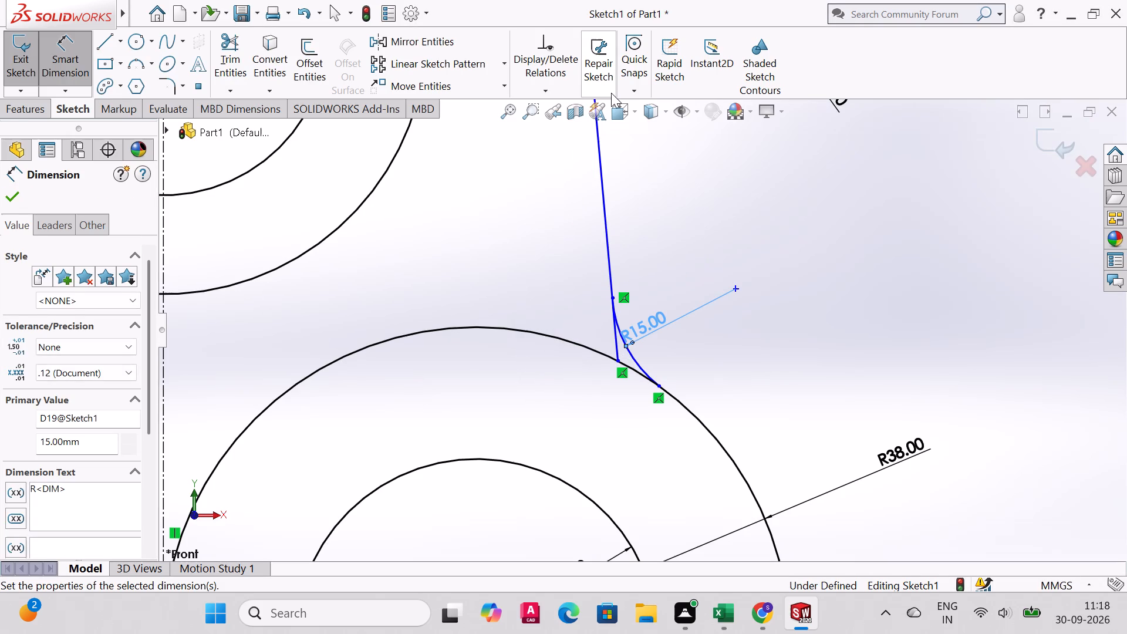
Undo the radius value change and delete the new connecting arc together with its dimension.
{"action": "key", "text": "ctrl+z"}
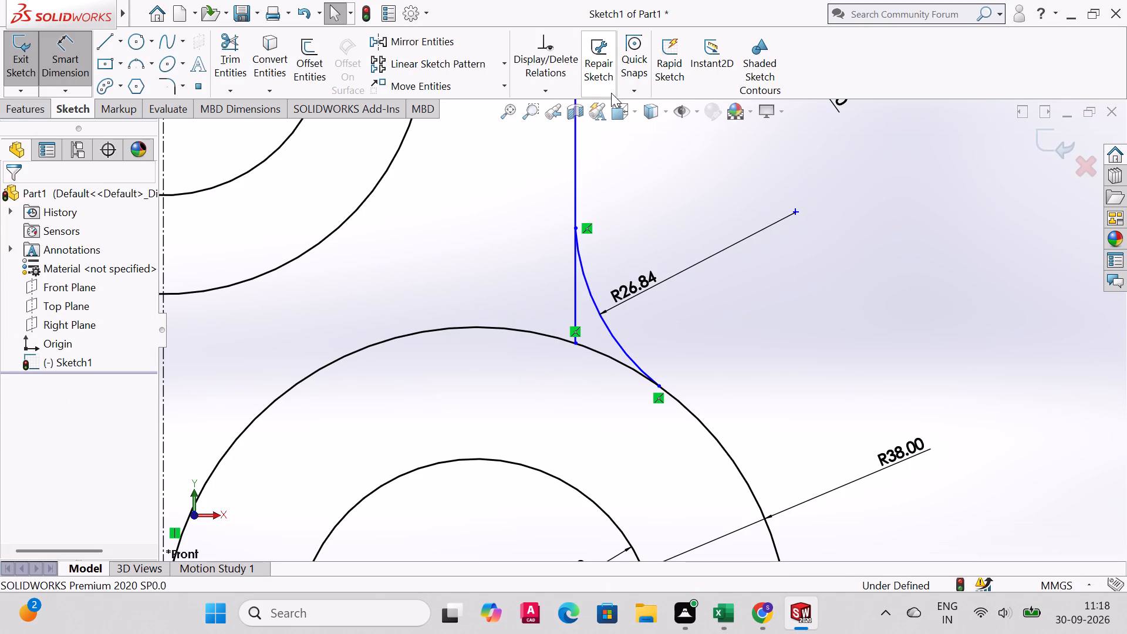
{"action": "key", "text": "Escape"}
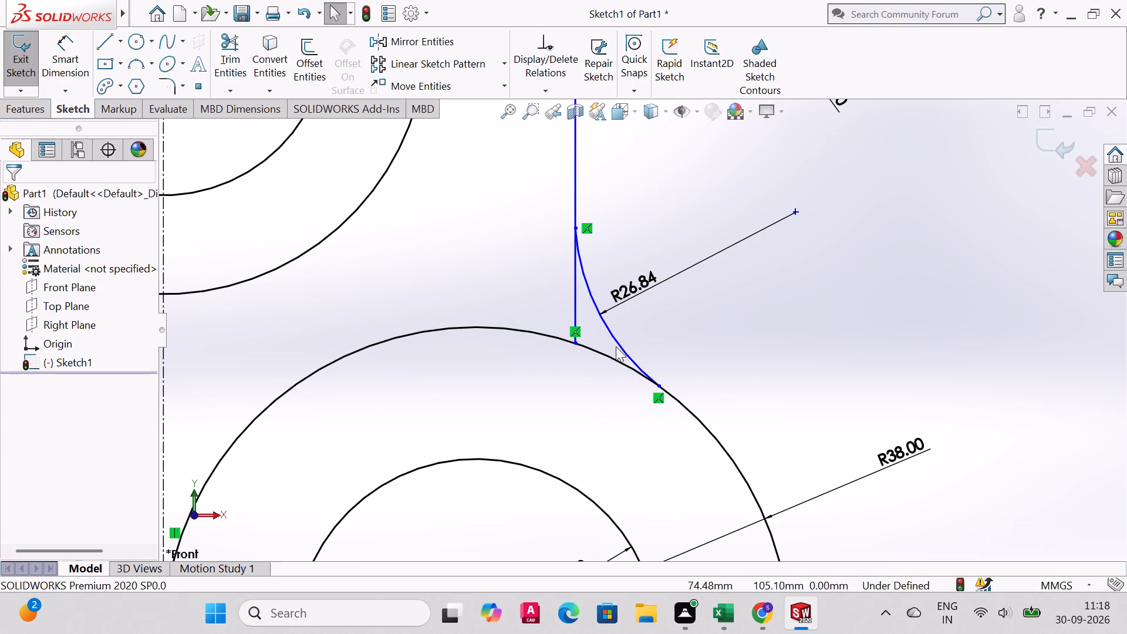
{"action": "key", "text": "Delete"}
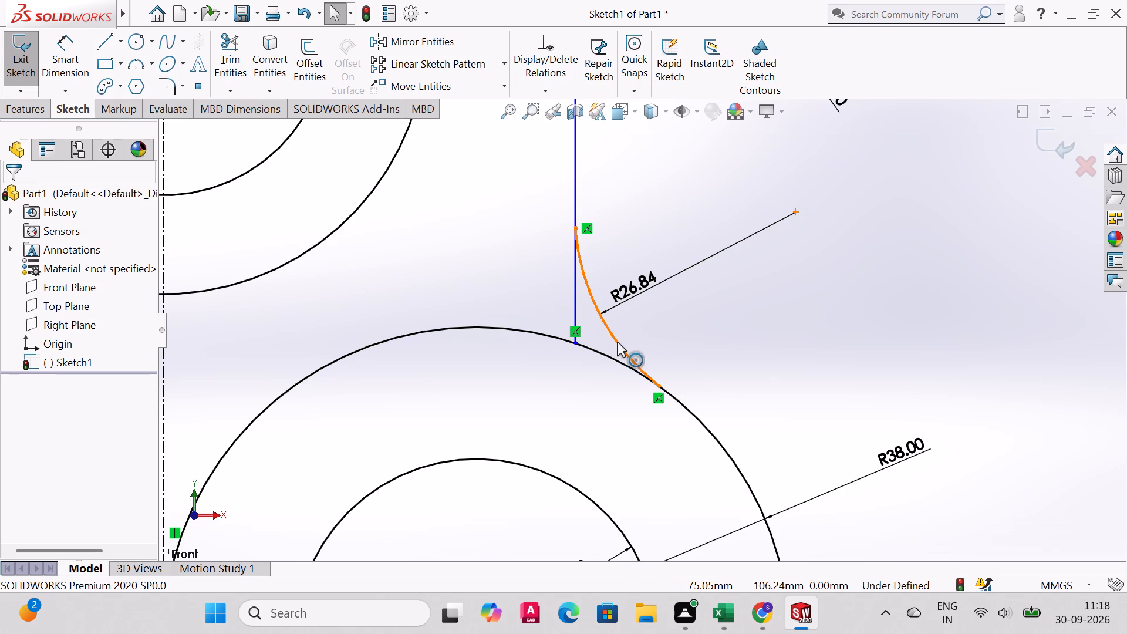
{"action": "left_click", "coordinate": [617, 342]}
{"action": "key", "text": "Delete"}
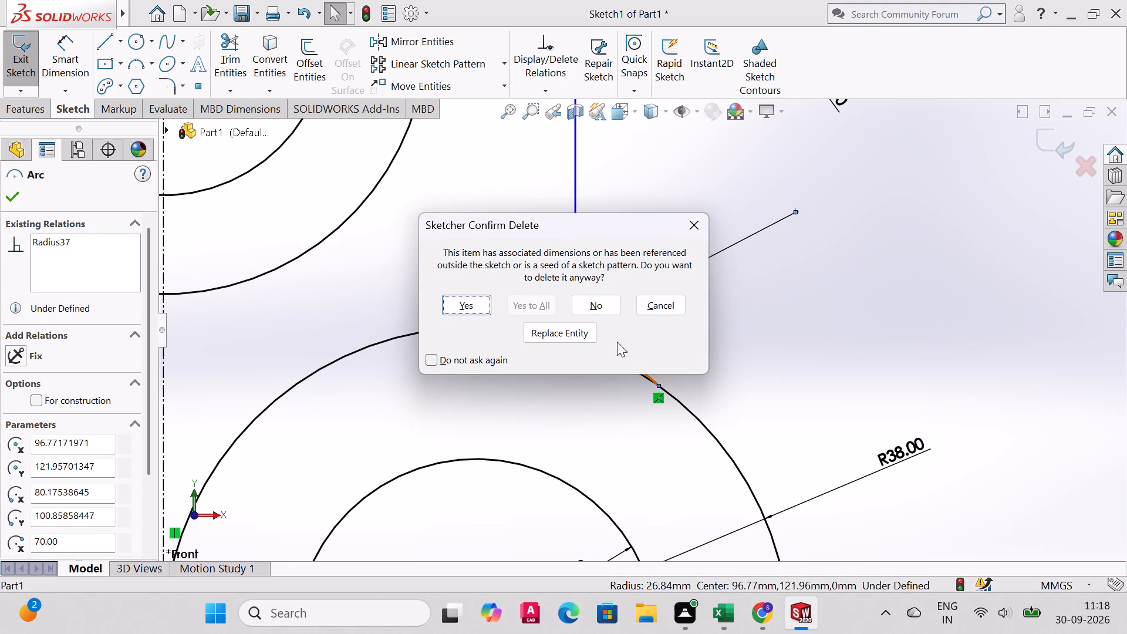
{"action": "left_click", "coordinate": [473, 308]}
Draw a vertical centerline from the centre of the 44 mm circle to the top of the 38 mm arc.
{"action": "scroll", "coordinate": [689, 343], "scroll_direction": "up", "scroll_amount": 4}
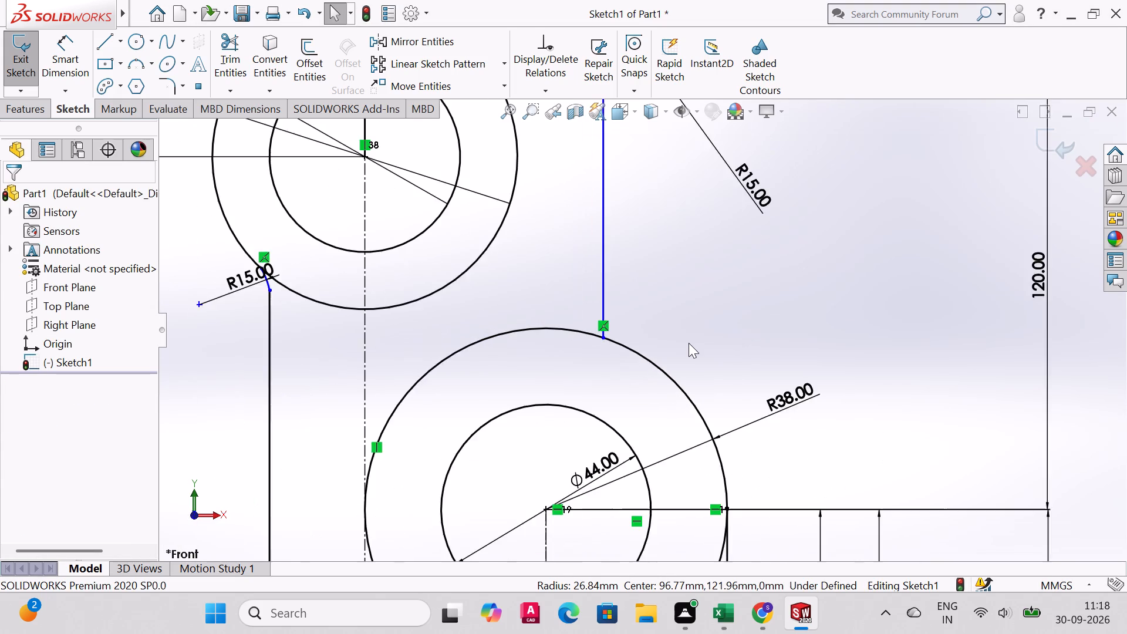
{"action": "scroll", "coordinate": [689, 343], "scroll_direction": "down", "scroll_amount": 5}
{"action": "scroll", "coordinate": [689, 343], "scroll_direction": "up", "scroll_amount": 9}
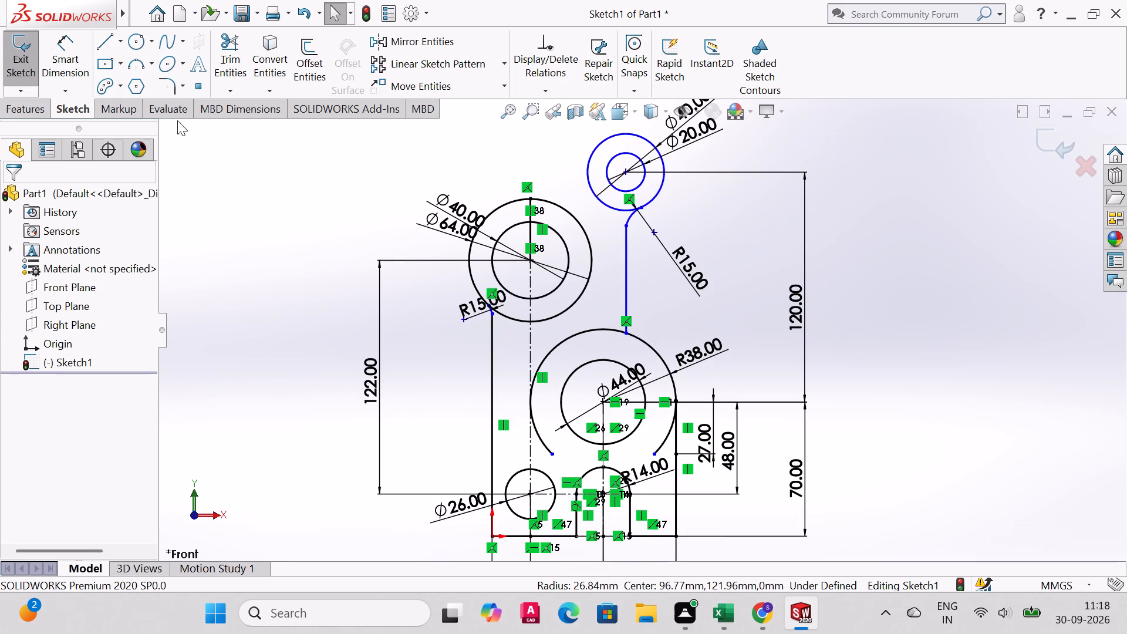
{"action": "left_click", "coordinate": [122, 46]}
{"action": "left_click", "coordinate": [117, 80]}
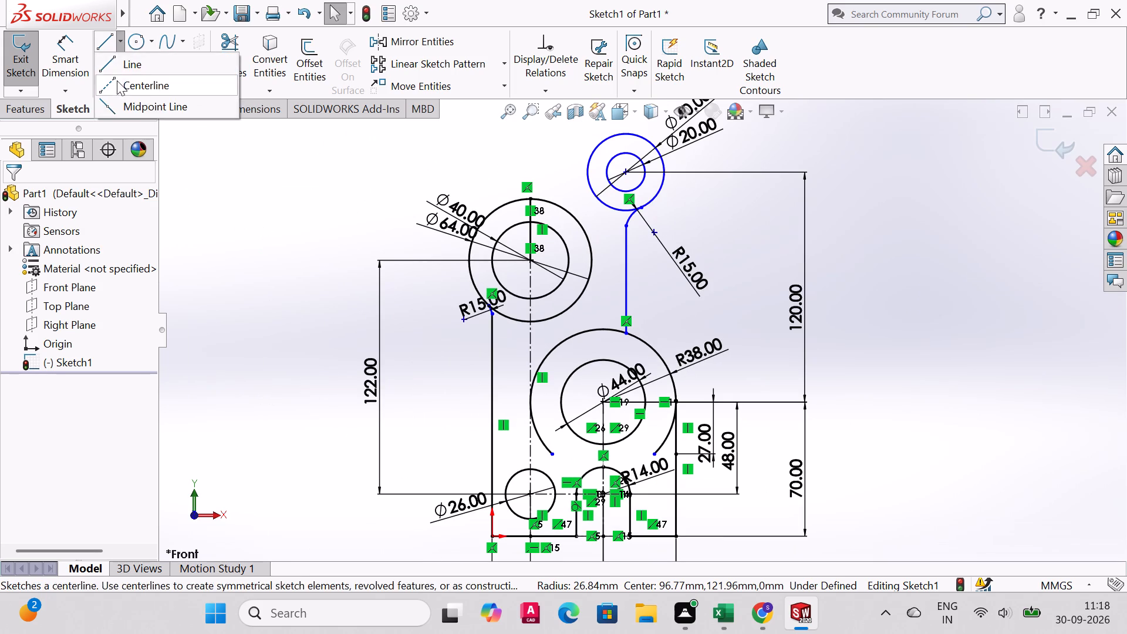
{"action": "left_click", "coordinate": [604, 401]}
{"action": "left_click", "coordinate": [601, 330]}
{"action": "right_click", "coordinate": [599, 332]}
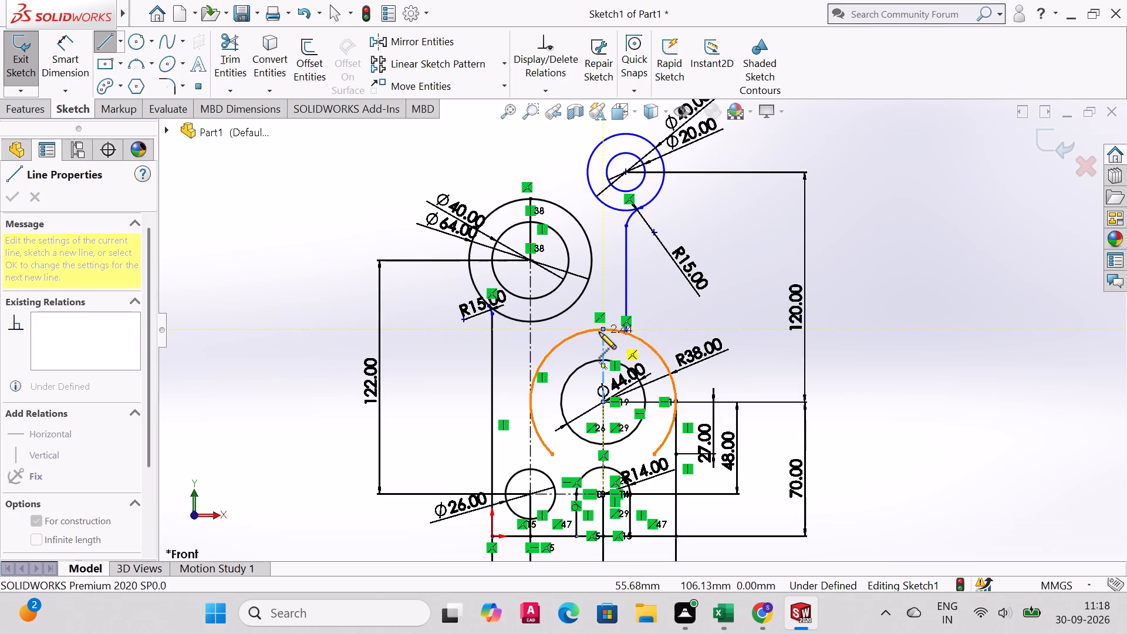
Draw a horizontal centerline from the centre of the 44 mm circle to the 38 mm arc's end of the right vertical edge.
{"action": "left_click", "coordinate": [633, 343]}
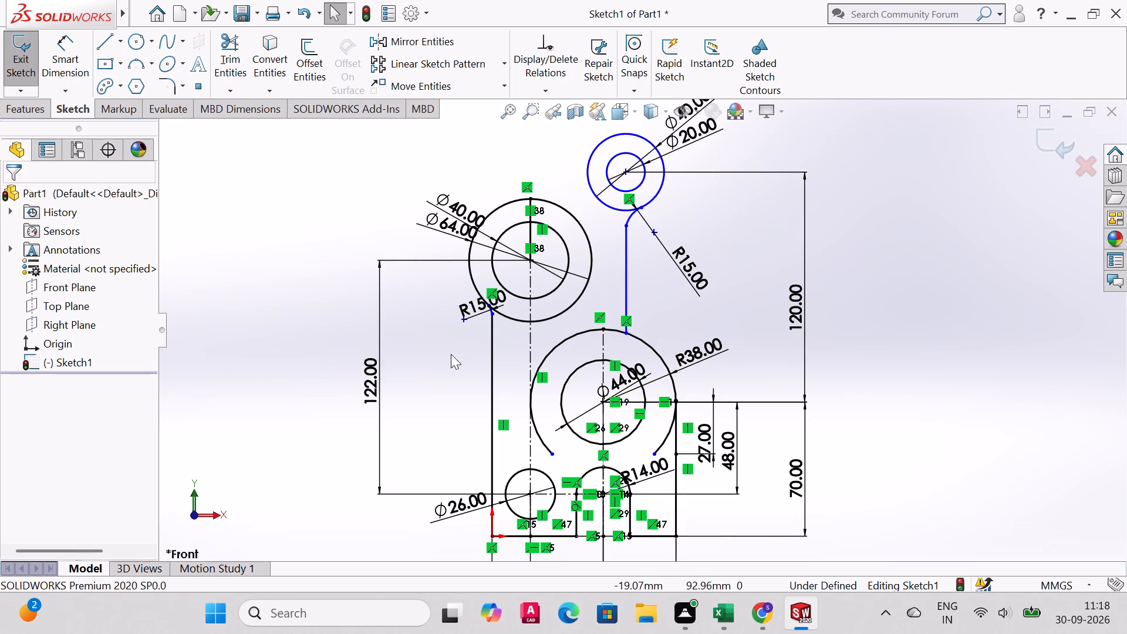
{"action": "left_click", "coordinate": [118, 42]}
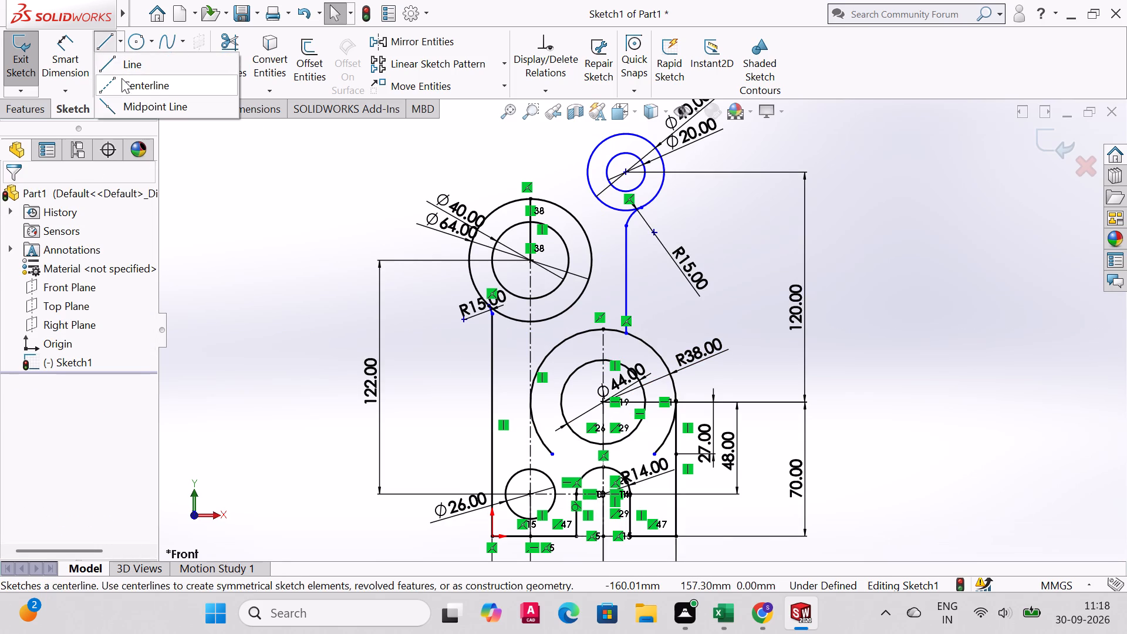
{"action": "left_click", "coordinate": [122, 79]}
{"action": "left_click", "coordinate": [602, 403]}
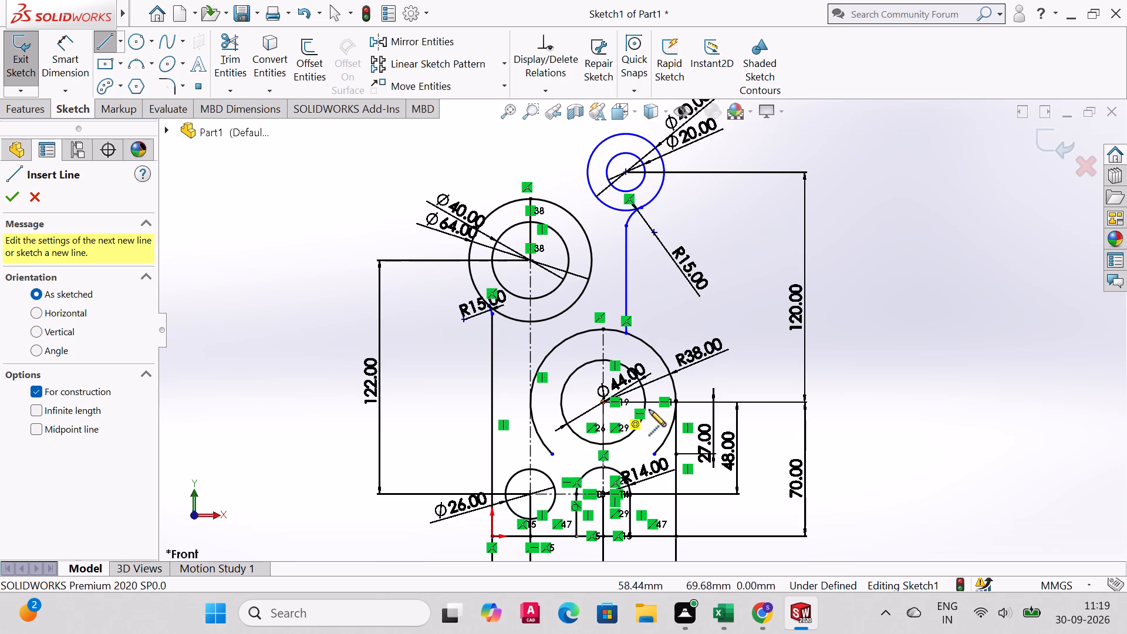
{"action": "left_click", "coordinate": [675, 402]}
{"action": "right_click", "coordinate": [673, 404]}
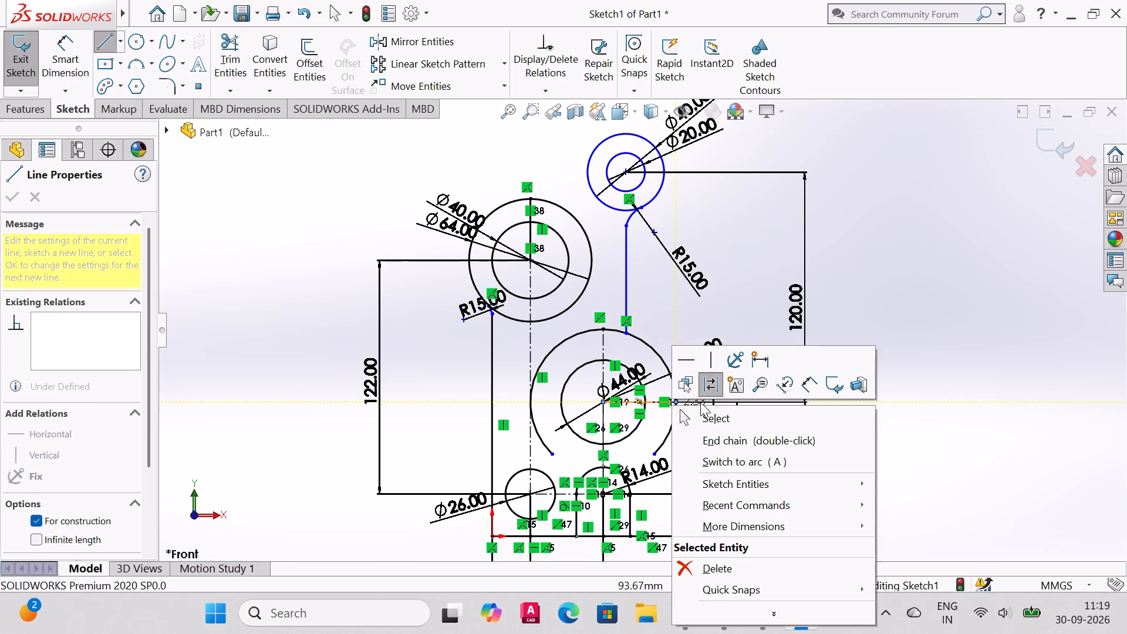
{"action": "left_click", "coordinate": [710, 412]}
{"action": "right_click", "coordinate": [613, 390]}
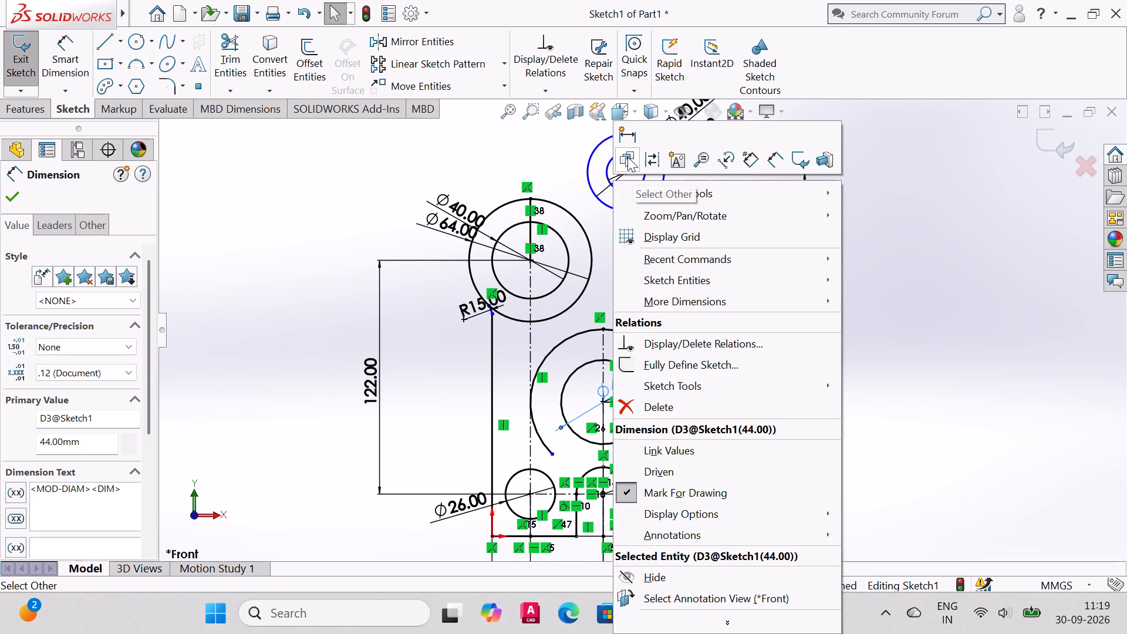
{"action": "key", "text": "Escape"}
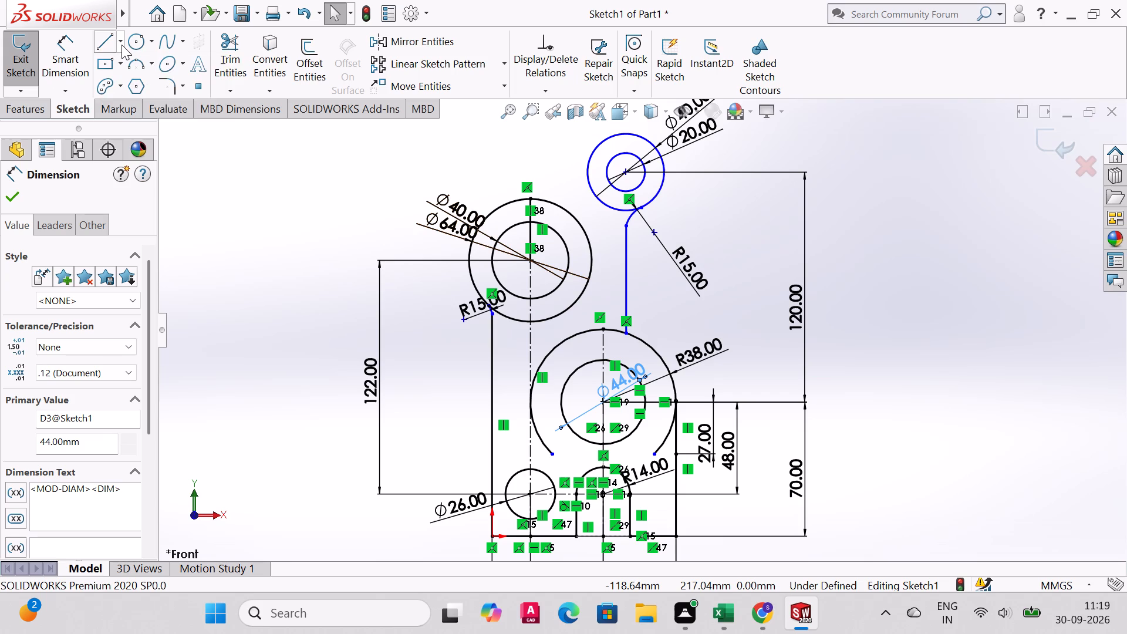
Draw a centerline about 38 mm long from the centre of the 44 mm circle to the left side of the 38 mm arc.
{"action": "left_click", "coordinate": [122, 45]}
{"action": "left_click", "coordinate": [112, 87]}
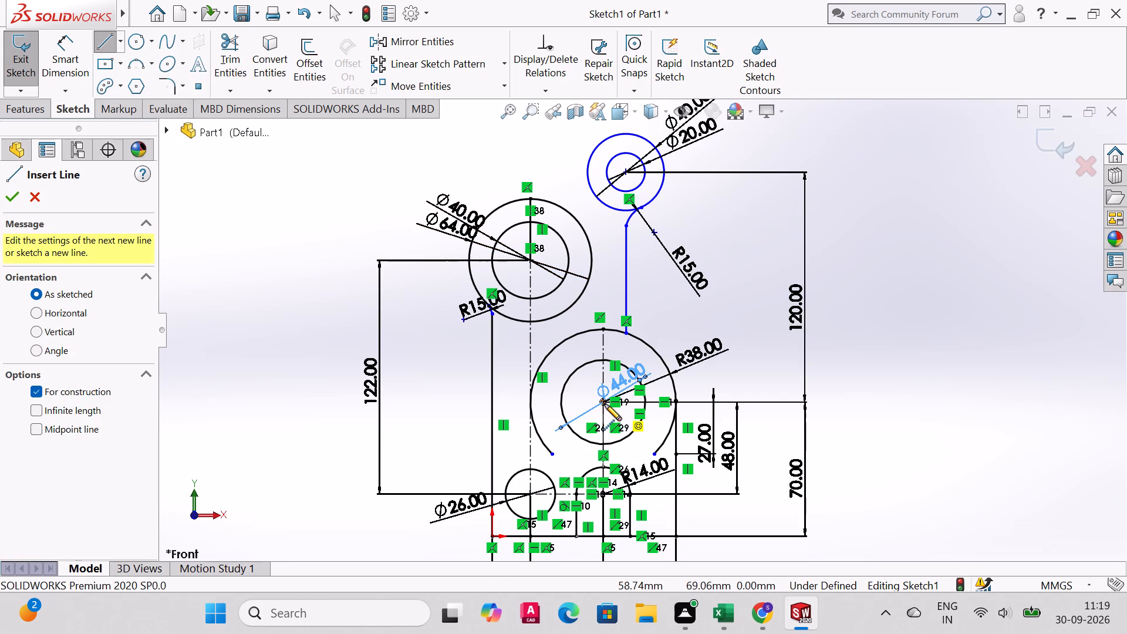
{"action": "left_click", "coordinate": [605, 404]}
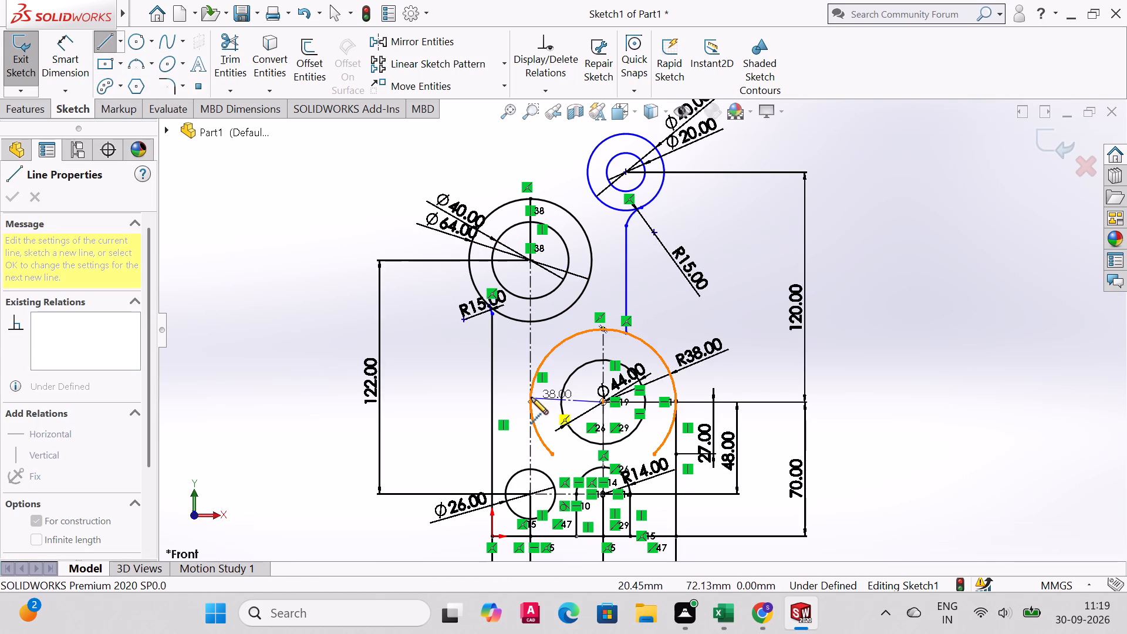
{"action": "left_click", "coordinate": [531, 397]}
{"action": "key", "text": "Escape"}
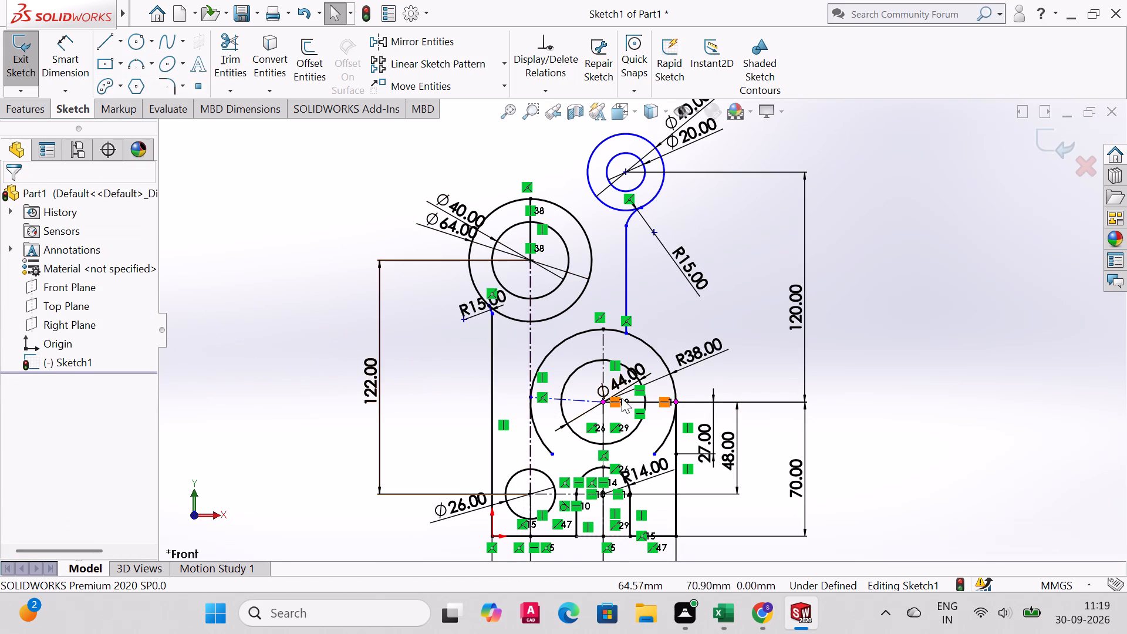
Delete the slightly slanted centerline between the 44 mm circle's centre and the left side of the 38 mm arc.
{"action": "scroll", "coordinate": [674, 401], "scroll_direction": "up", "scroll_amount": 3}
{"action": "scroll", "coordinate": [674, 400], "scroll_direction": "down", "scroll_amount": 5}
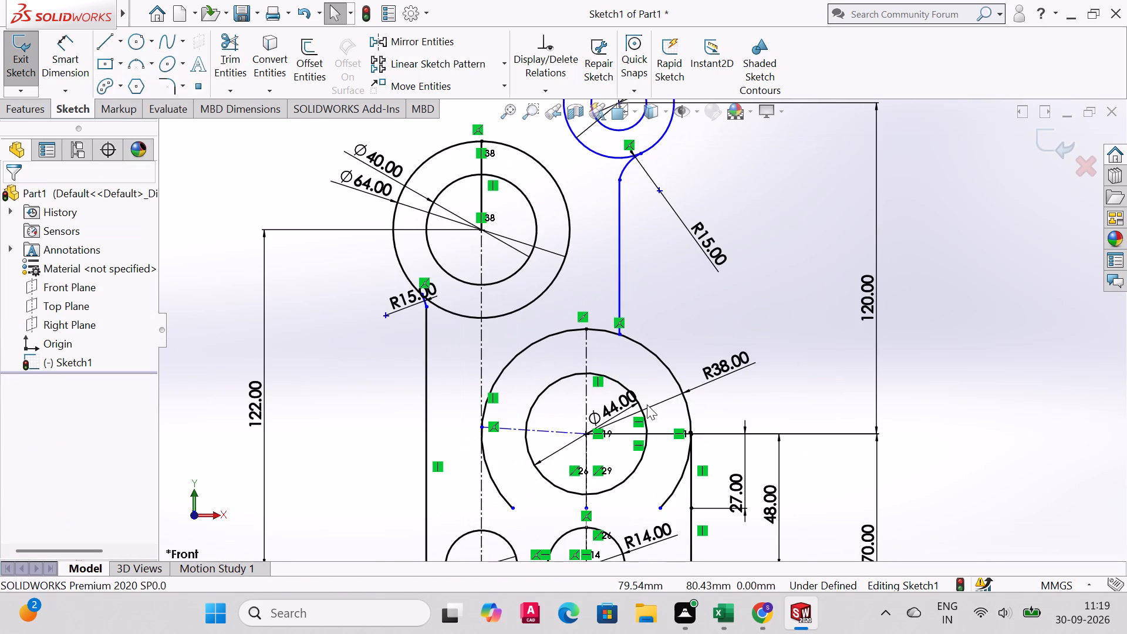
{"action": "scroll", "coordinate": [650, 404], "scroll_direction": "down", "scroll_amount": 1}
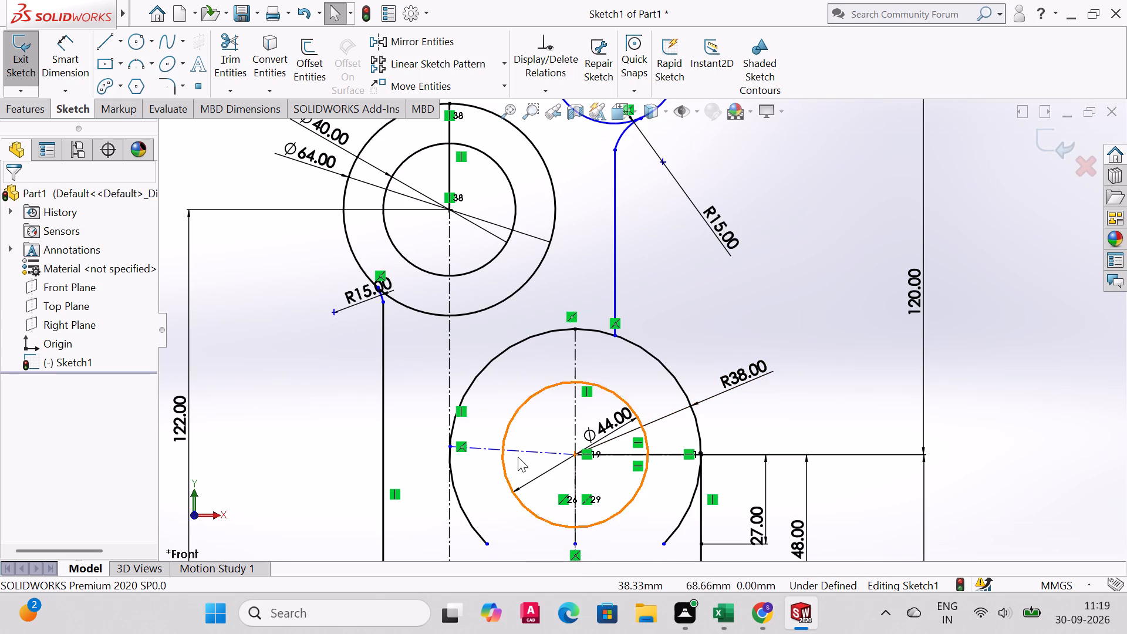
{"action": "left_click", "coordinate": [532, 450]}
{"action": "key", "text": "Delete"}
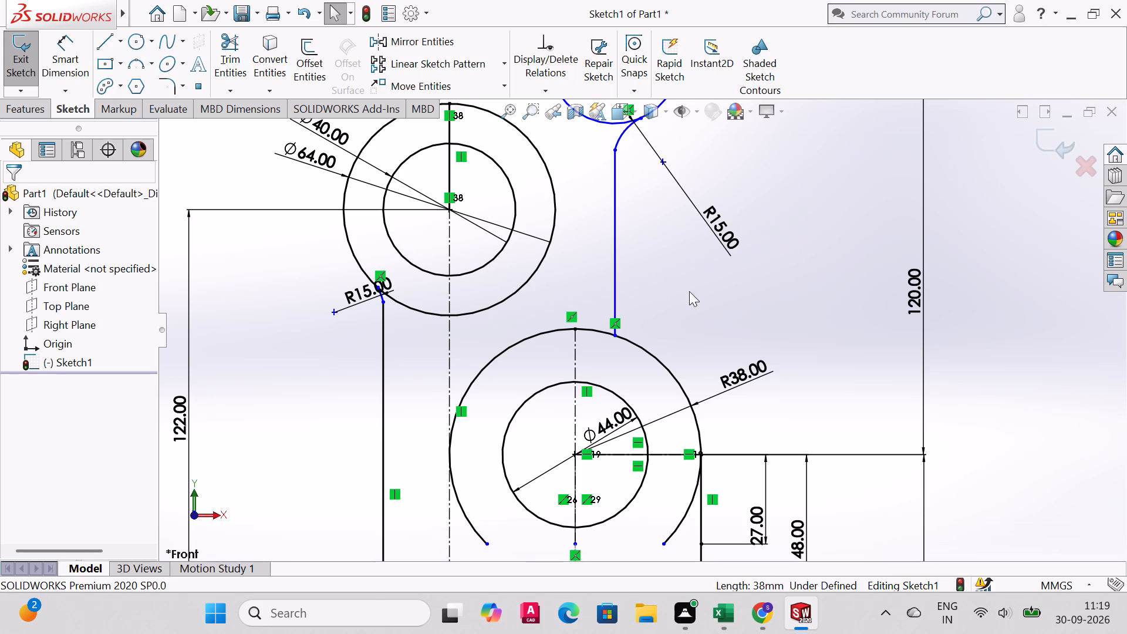
Delete the upper vertical line joining the 15 mm arc to the 38 mm arc.
{"action": "left_click", "coordinate": [615, 250]}
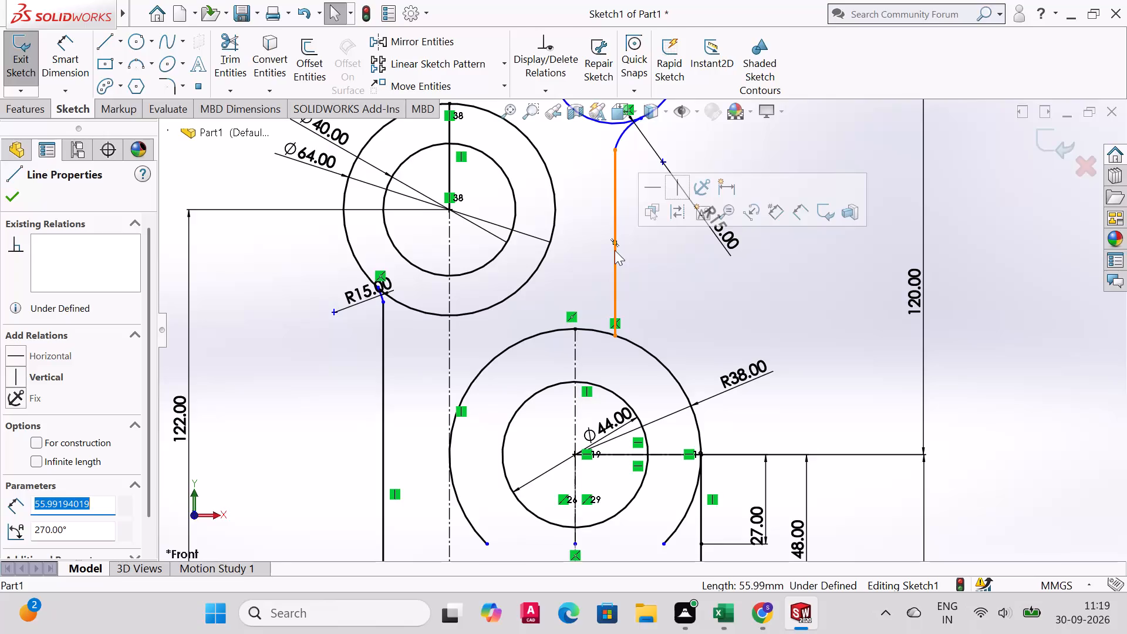
{"action": "key", "text": "Delete"}
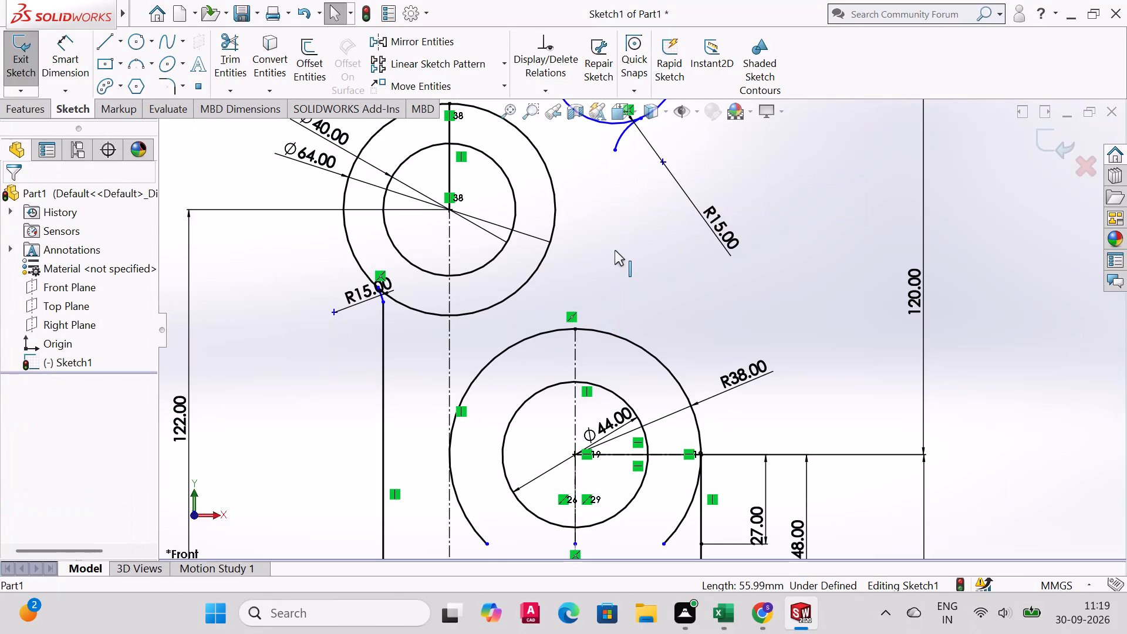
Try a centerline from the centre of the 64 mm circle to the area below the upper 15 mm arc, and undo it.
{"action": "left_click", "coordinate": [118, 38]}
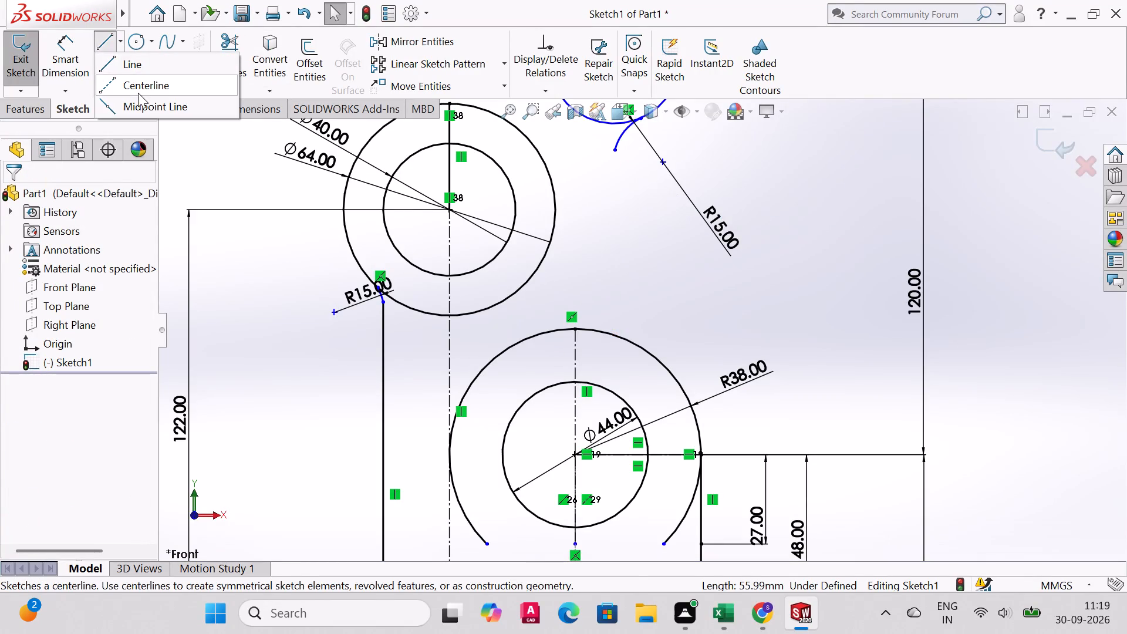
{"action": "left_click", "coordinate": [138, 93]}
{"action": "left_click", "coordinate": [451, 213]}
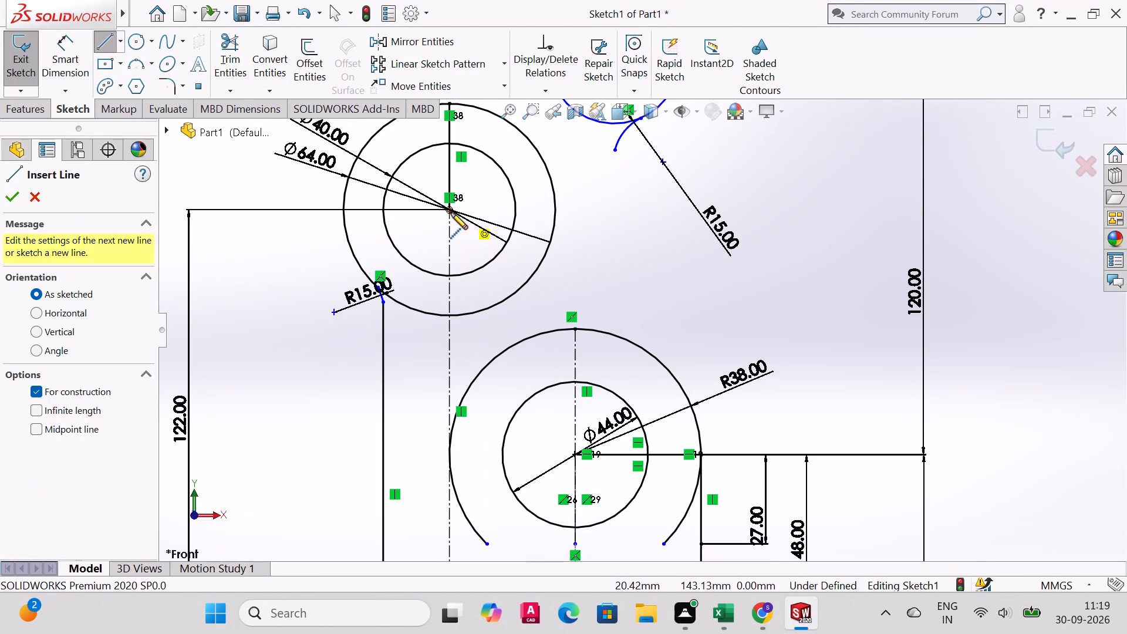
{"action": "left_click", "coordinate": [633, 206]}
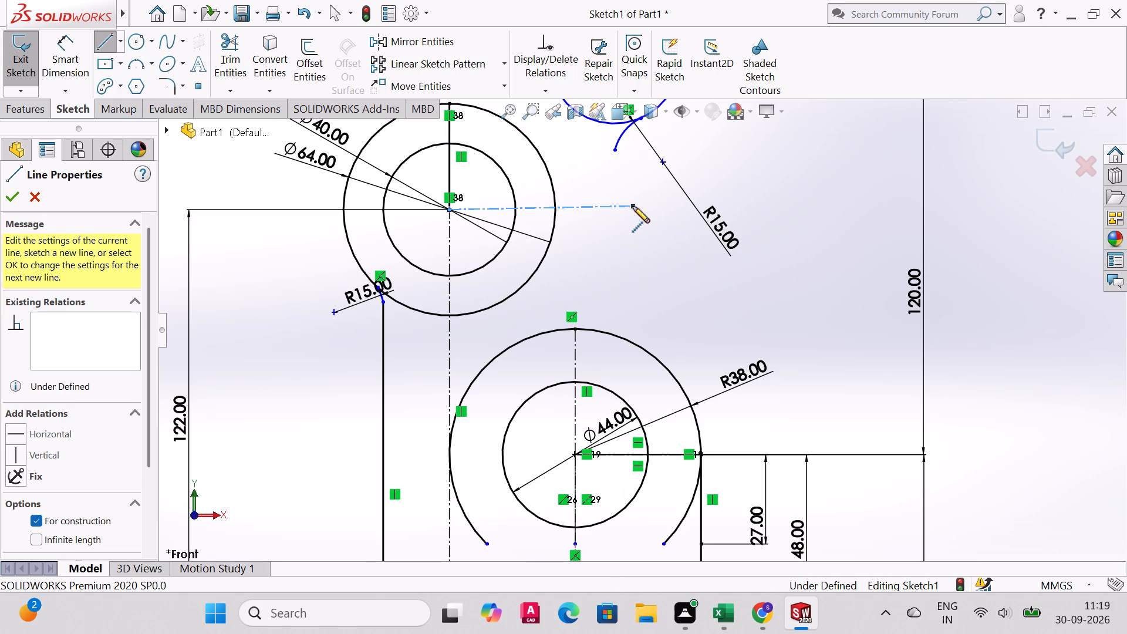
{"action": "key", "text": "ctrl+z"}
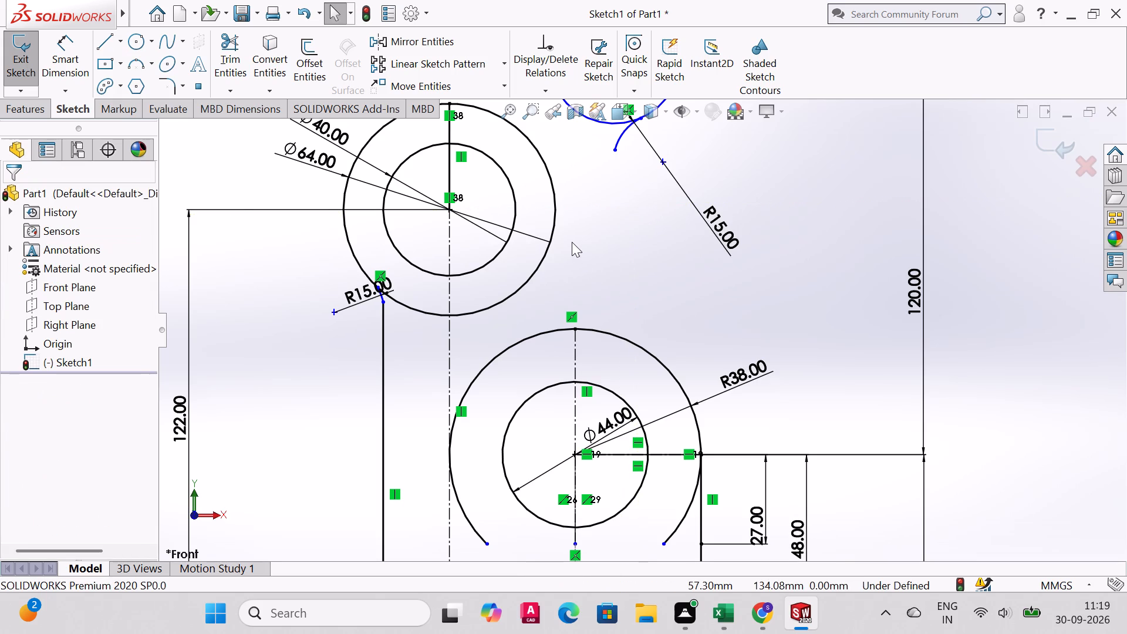
Draw a horizontal centerline from the centre of the 64 mm circle to a point directly below the upper 15 mm arc's lower end.
{"action": "left_click", "coordinate": [120, 41]}
{"action": "left_click", "coordinate": [127, 85]}
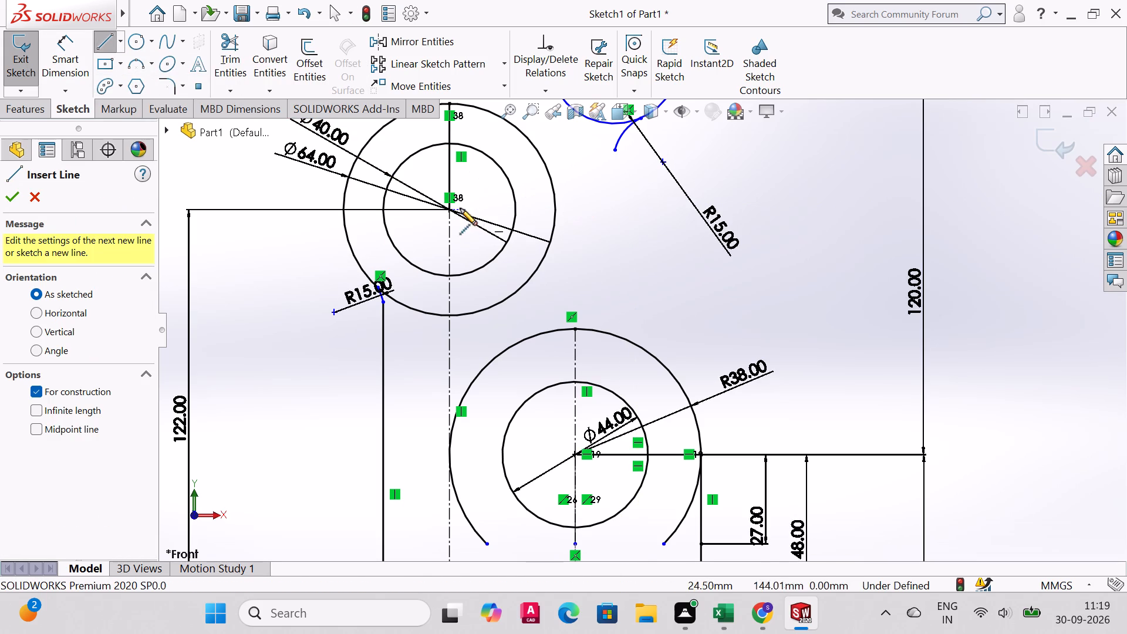
{"action": "left_click", "coordinate": [450, 210]}
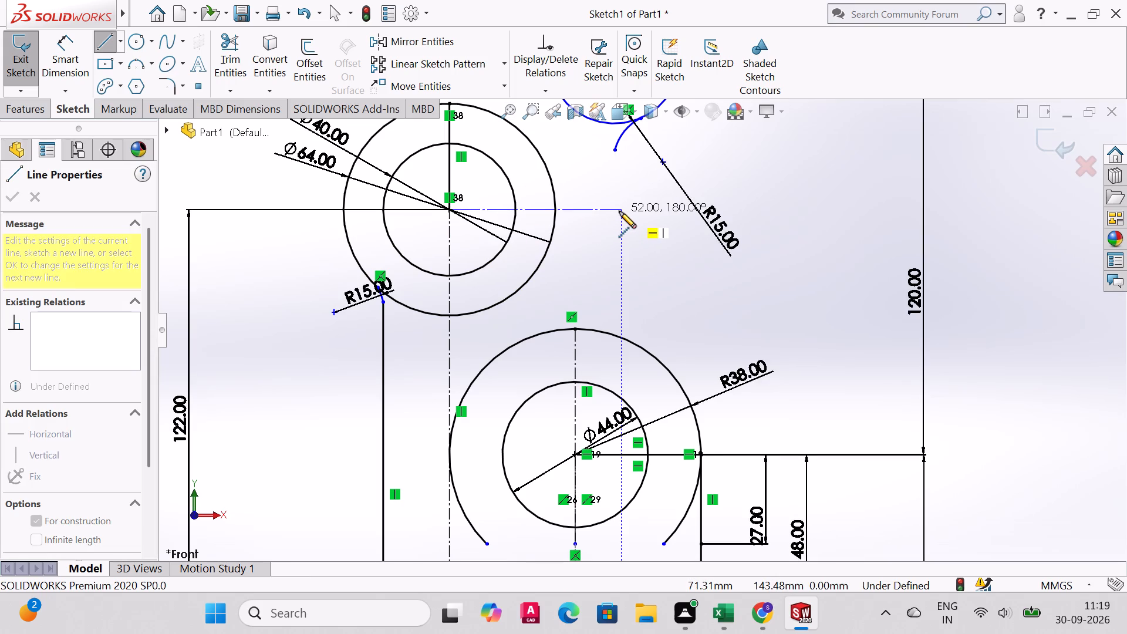
{"action": "left_click", "coordinate": [615, 211]}
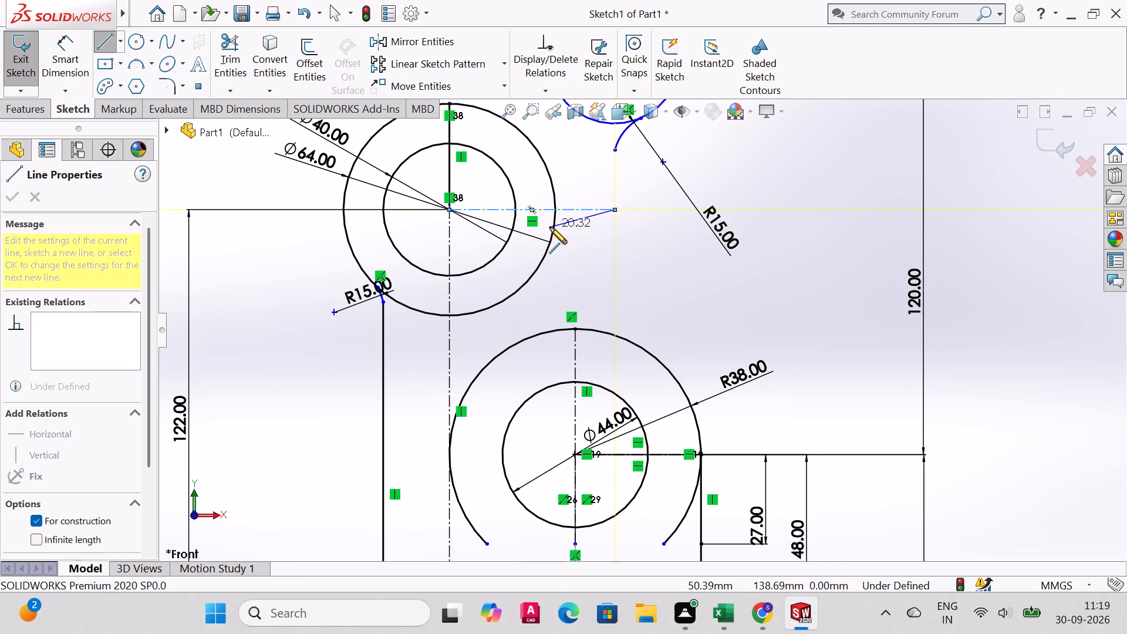
{"action": "key", "text": "Escape"}
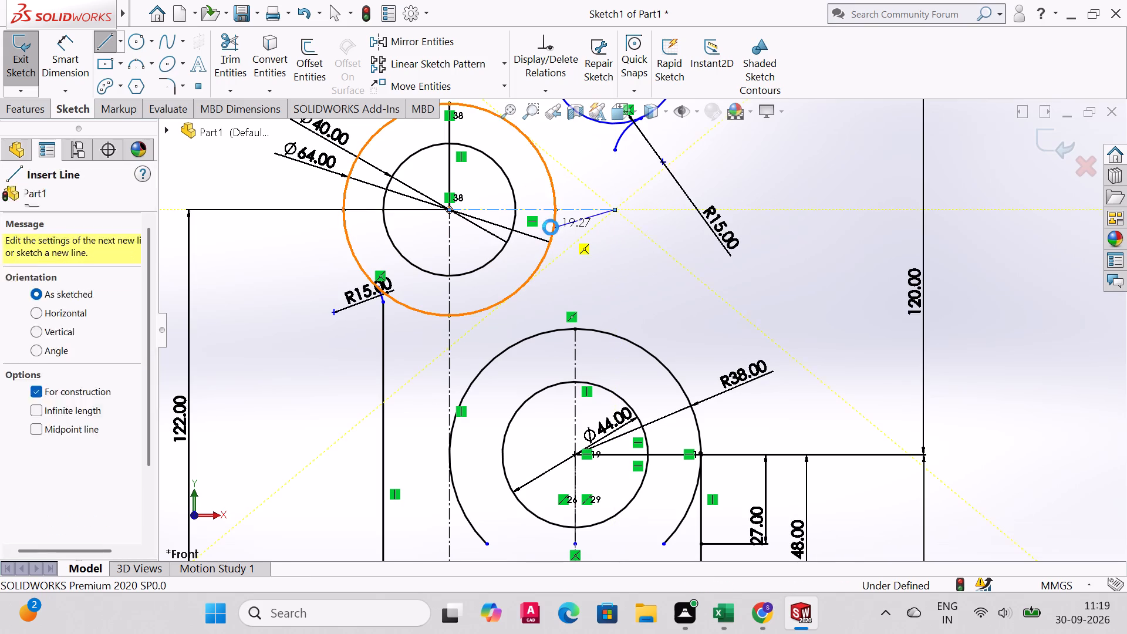
Draw two connected vertical lines from the upper 15 mm arc's lower end through the horizontal centerline's endpoint to the 38 mm arc.
{"action": "left_click", "coordinate": [124, 45]}
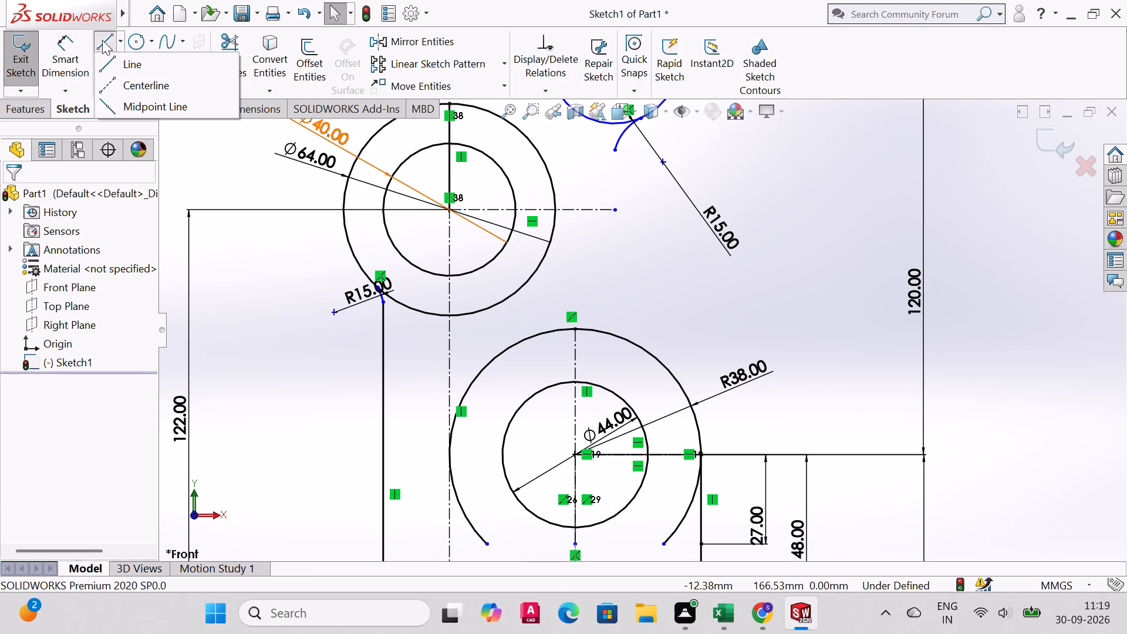
{"action": "left_click", "coordinate": [102, 39]}
{"action": "left_click", "coordinate": [617, 152]}
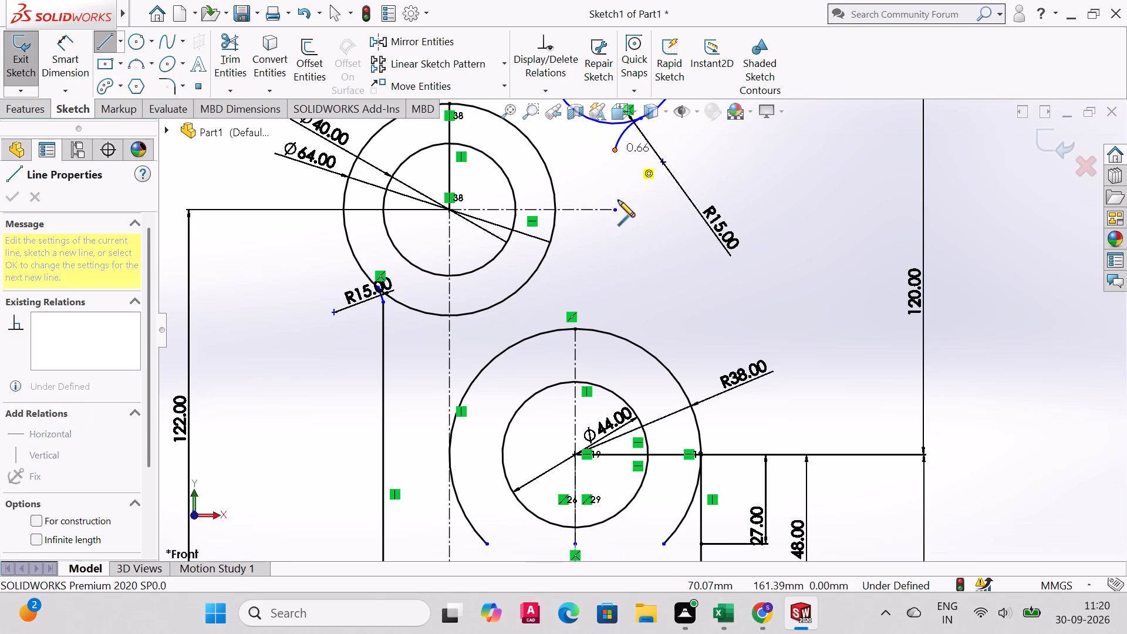
{"action": "left_click", "coordinate": [615, 207]}
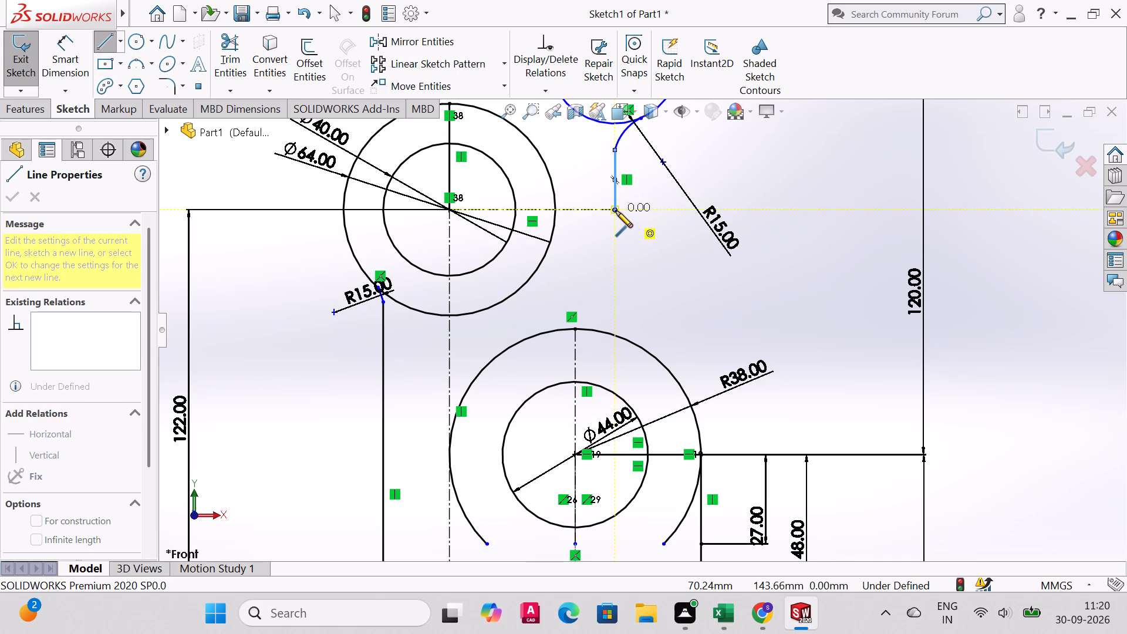
{"action": "left_click", "coordinate": [616, 211]}
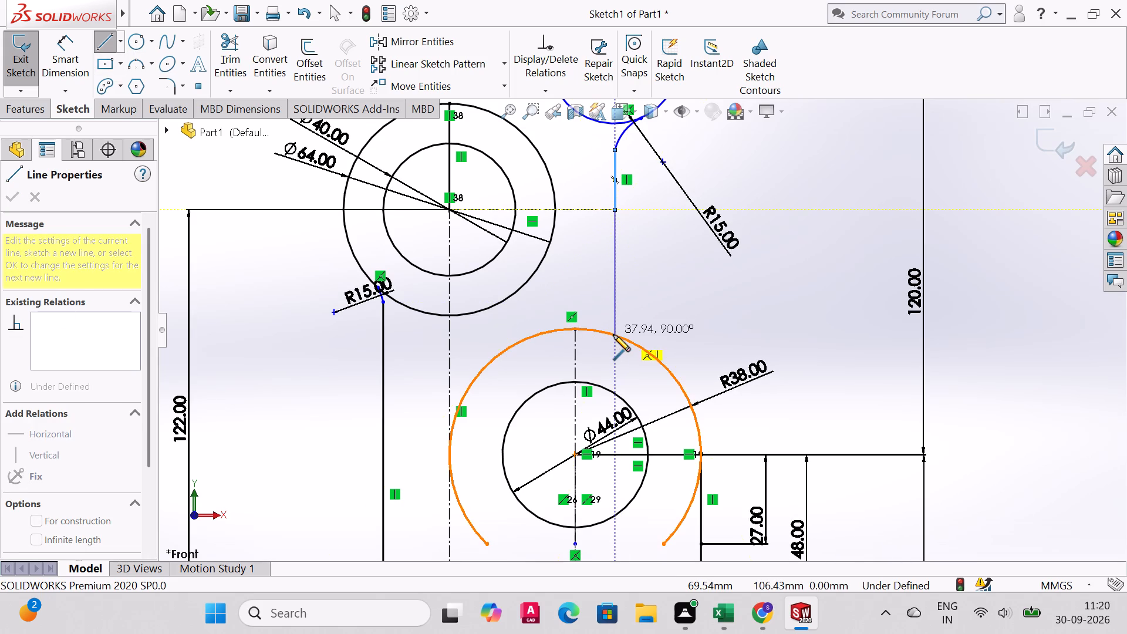
{"action": "left_click", "coordinate": [613, 335]}
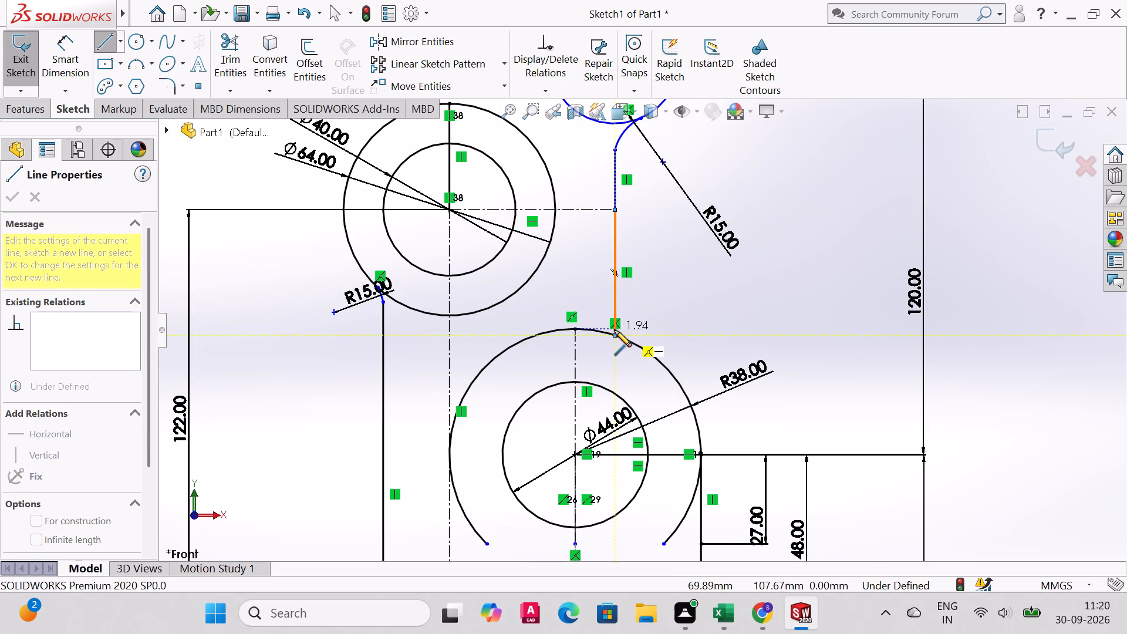
{"action": "key", "text": "Escape"}
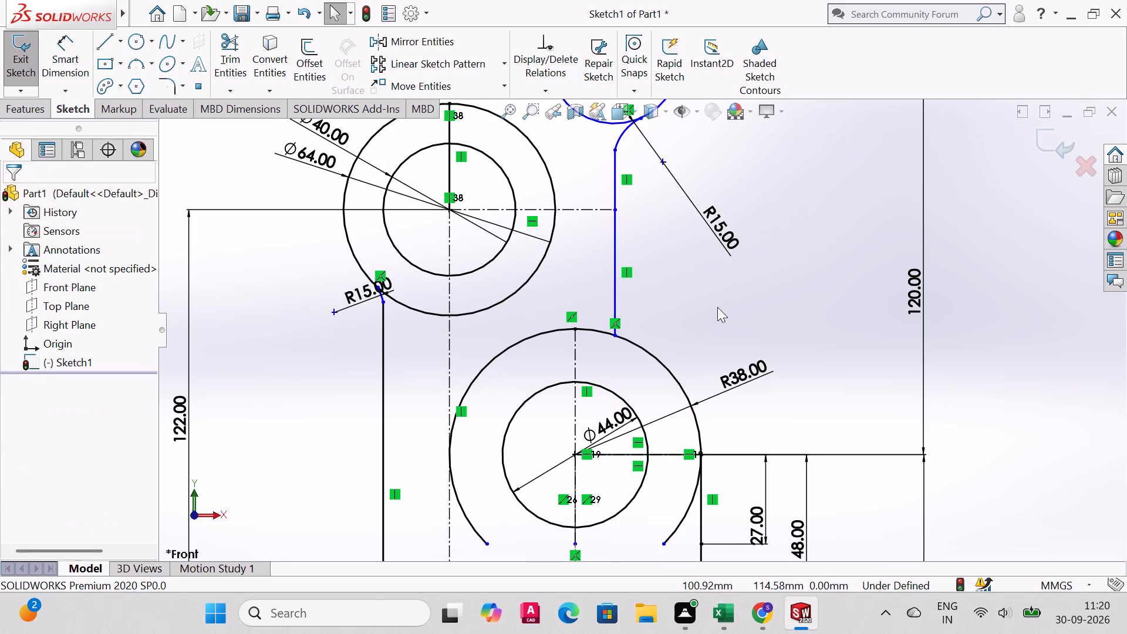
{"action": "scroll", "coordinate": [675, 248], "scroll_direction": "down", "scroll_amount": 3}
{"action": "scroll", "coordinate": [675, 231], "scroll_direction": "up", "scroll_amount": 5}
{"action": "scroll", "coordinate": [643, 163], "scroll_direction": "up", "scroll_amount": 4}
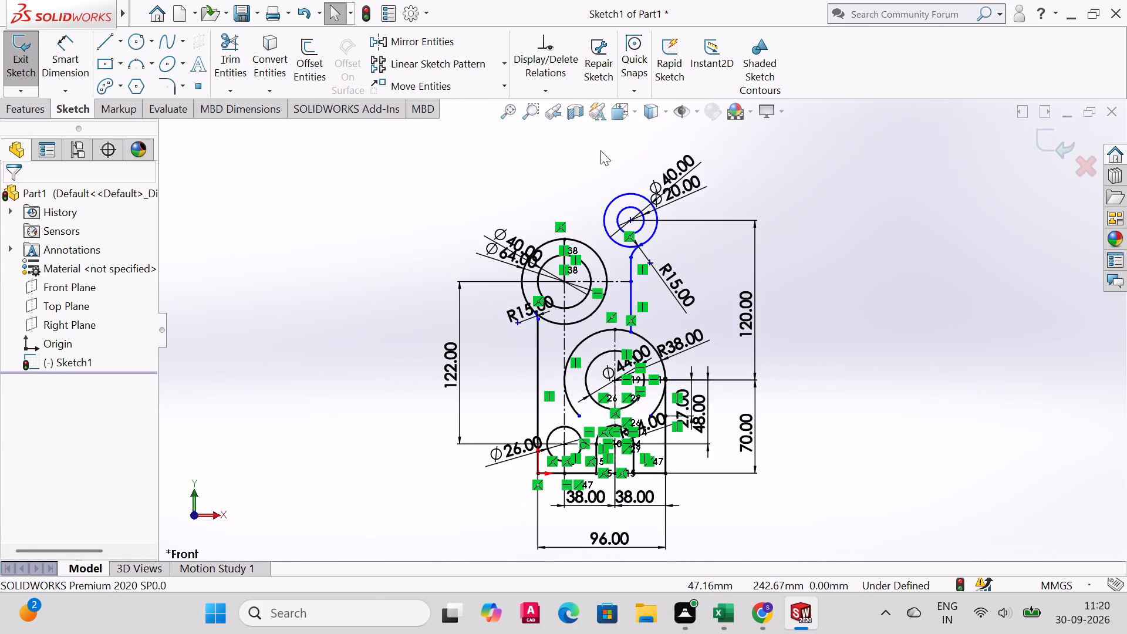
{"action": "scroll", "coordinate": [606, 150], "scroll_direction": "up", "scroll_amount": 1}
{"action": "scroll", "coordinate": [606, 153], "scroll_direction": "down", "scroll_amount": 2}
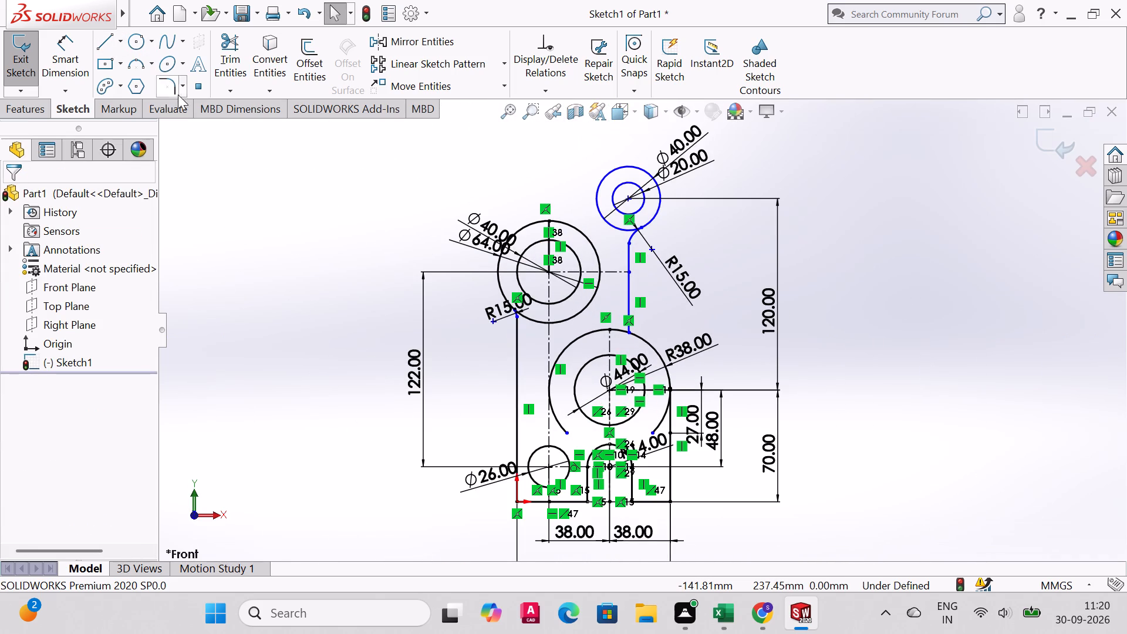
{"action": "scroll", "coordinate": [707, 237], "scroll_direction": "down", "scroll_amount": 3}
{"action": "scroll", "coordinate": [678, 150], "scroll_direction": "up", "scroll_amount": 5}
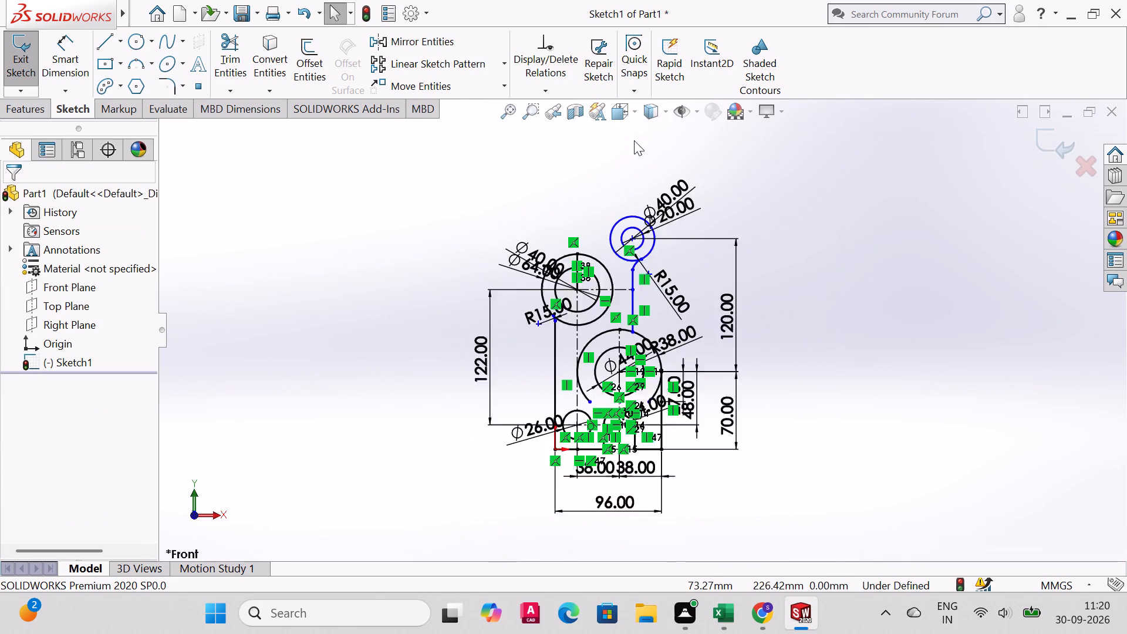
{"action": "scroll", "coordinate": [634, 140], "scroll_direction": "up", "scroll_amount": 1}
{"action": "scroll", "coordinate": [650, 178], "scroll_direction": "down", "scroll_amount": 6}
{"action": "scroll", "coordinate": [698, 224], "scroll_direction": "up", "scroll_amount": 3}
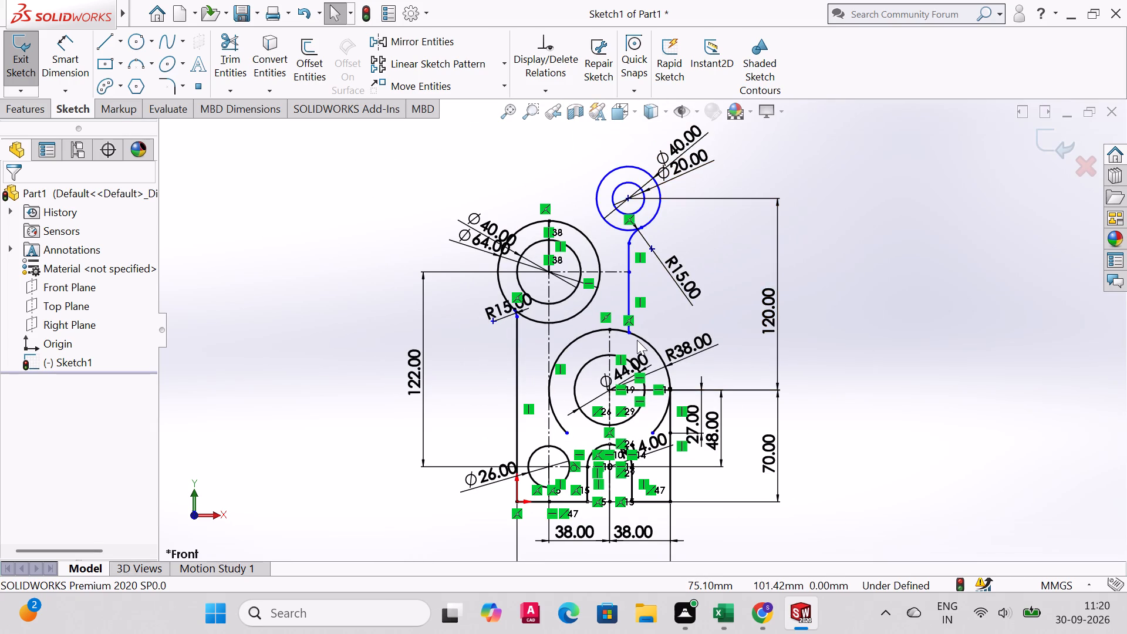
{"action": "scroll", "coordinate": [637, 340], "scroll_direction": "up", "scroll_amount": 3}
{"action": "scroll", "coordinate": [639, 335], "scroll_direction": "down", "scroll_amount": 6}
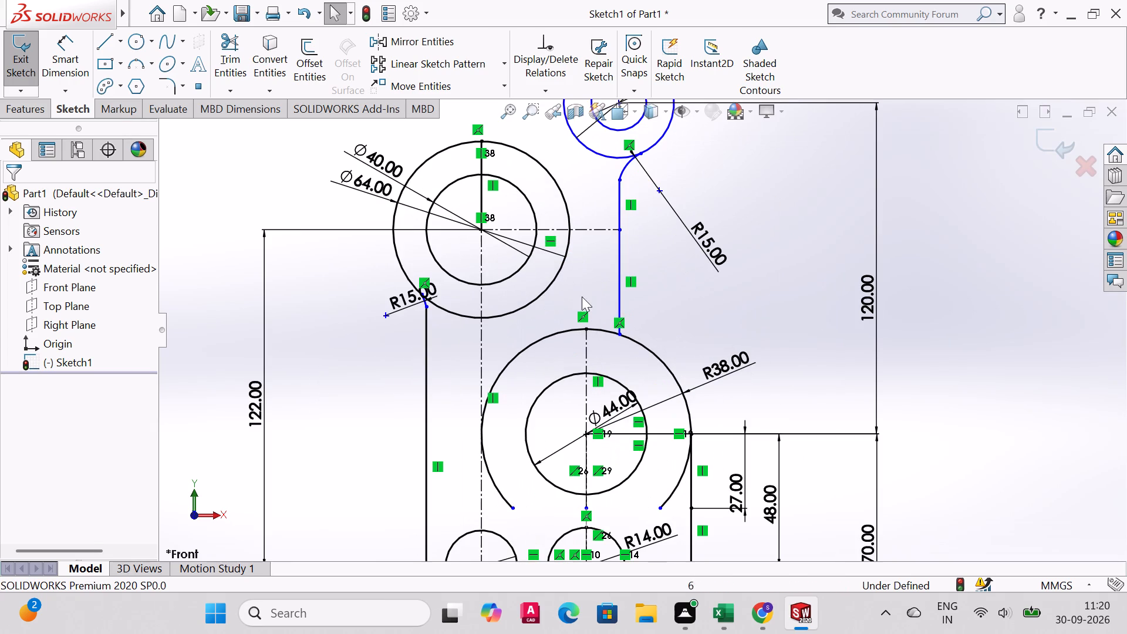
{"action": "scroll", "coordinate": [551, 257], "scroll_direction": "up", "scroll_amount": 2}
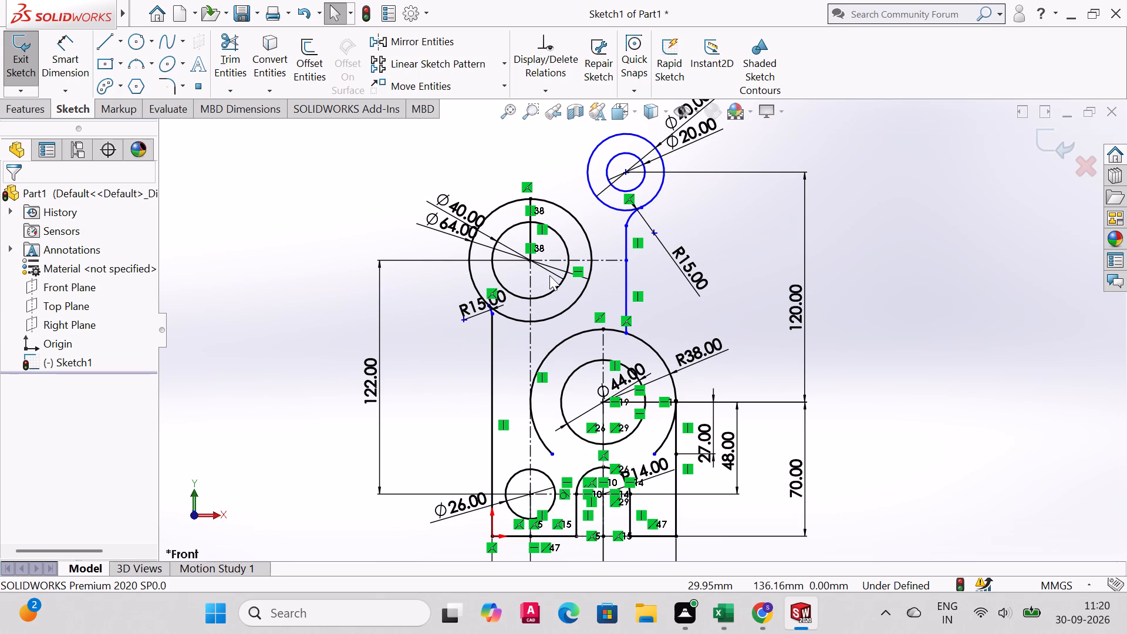
Dimension the horizontal distance between the centres of the 64 mm circle and the uppermost 20 mm circle as 50 mm.
{"action": "left_click", "coordinate": [72, 48]}
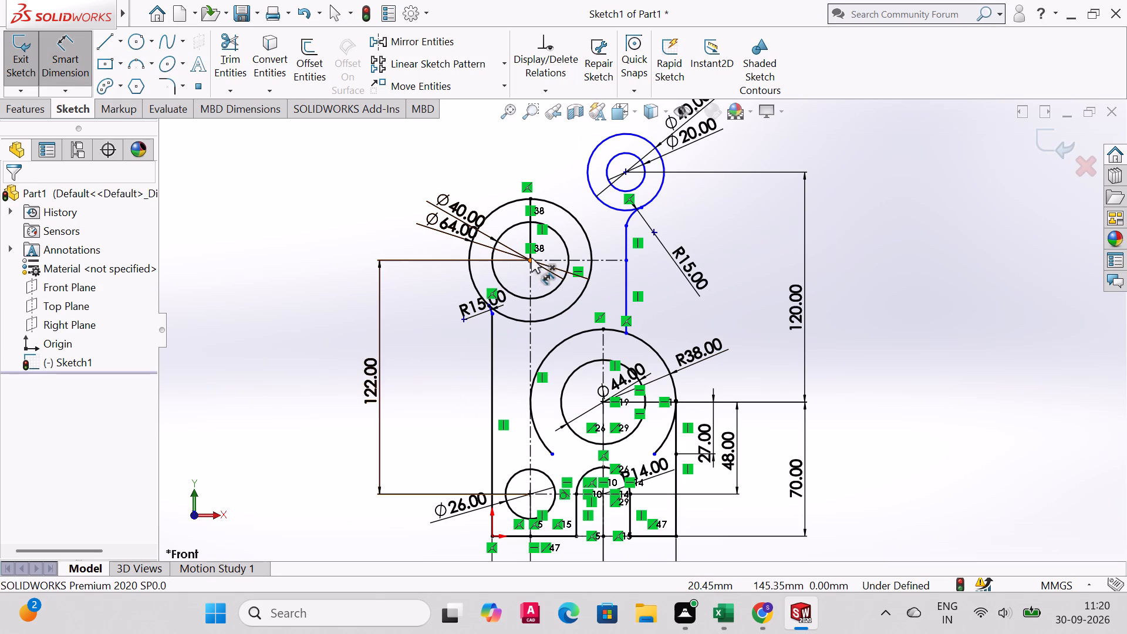
{"action": "left_click", "coordinate": [530, 259]}
{"action": "left_click", "coordinate": [625, 170]}
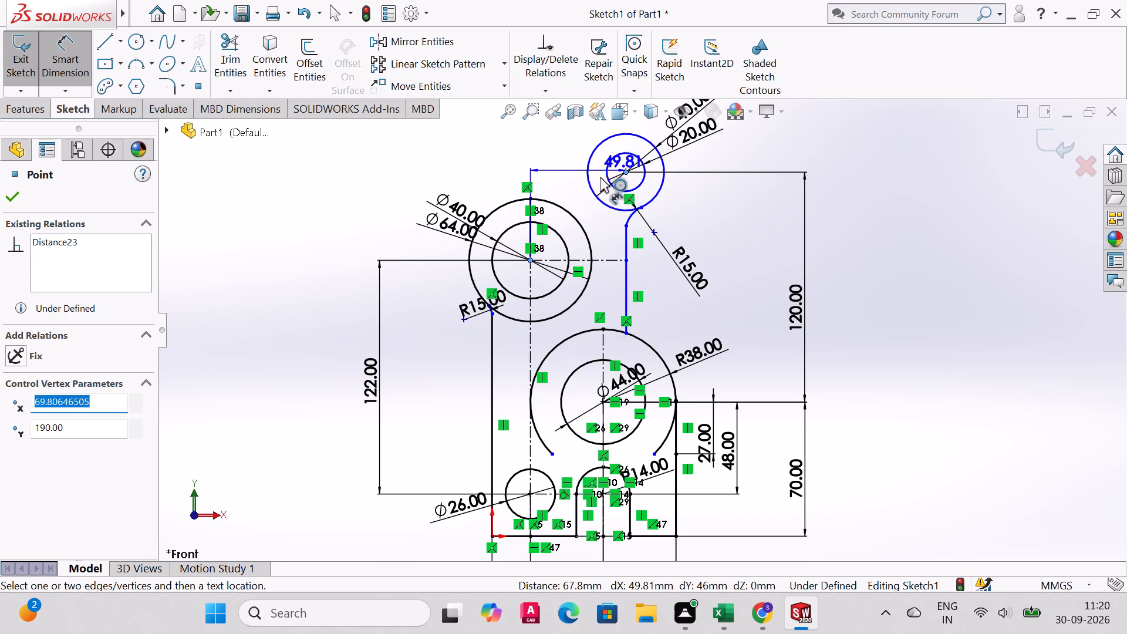
{"action": "scroll", "coordinate": [562, 140], "scroll_direction": "down", "scroll_amount": 3}
{"action": "scroll", "coordinate": [568, 148], "scroll_direction": "up", "scroll_amount": 4}
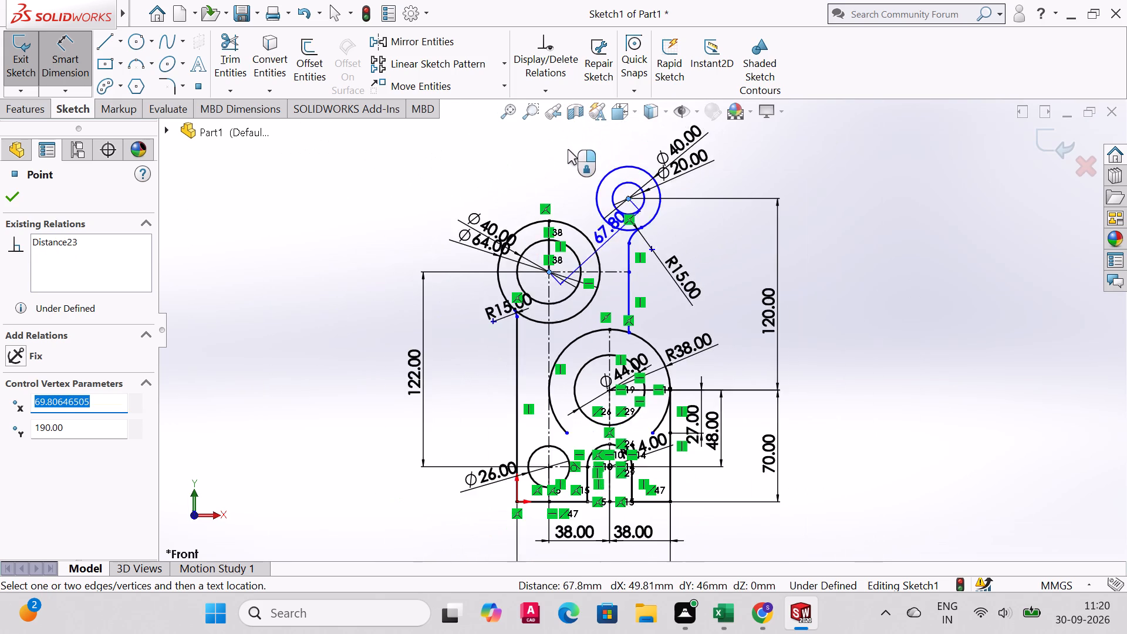
{"action": "scroll", "coordinate": [563, 153], "scroll_direction": "up", "scroll_amount": 1}
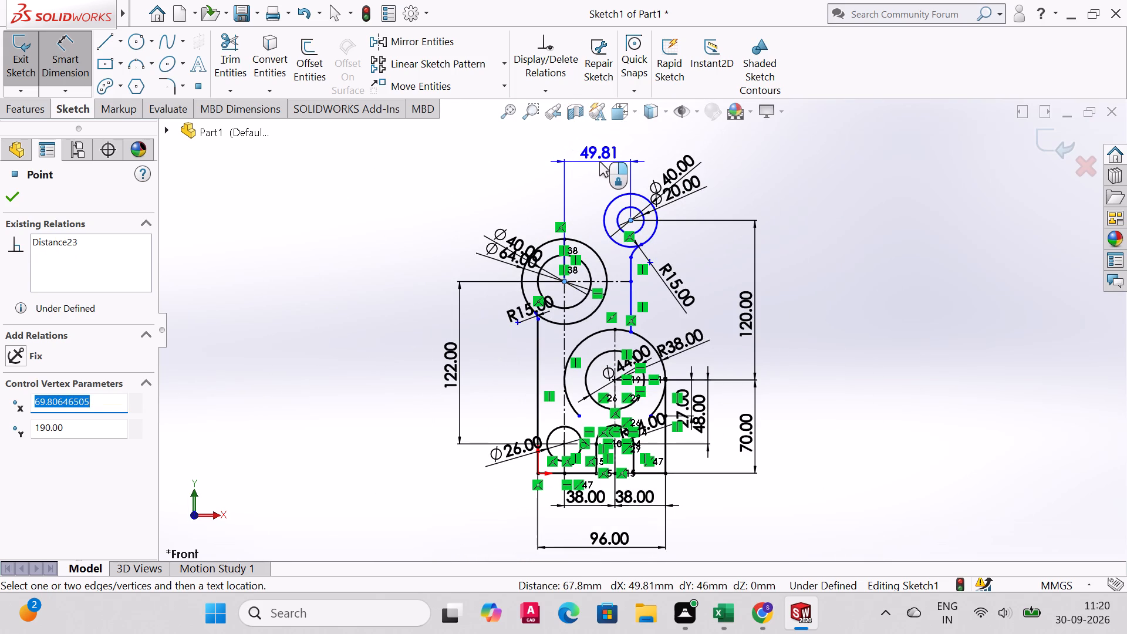
{"action": "left_click", "coordinate": [599, 161]}
{"action": "type", "text": "50"}
{"action": "key", "text": "Return"}
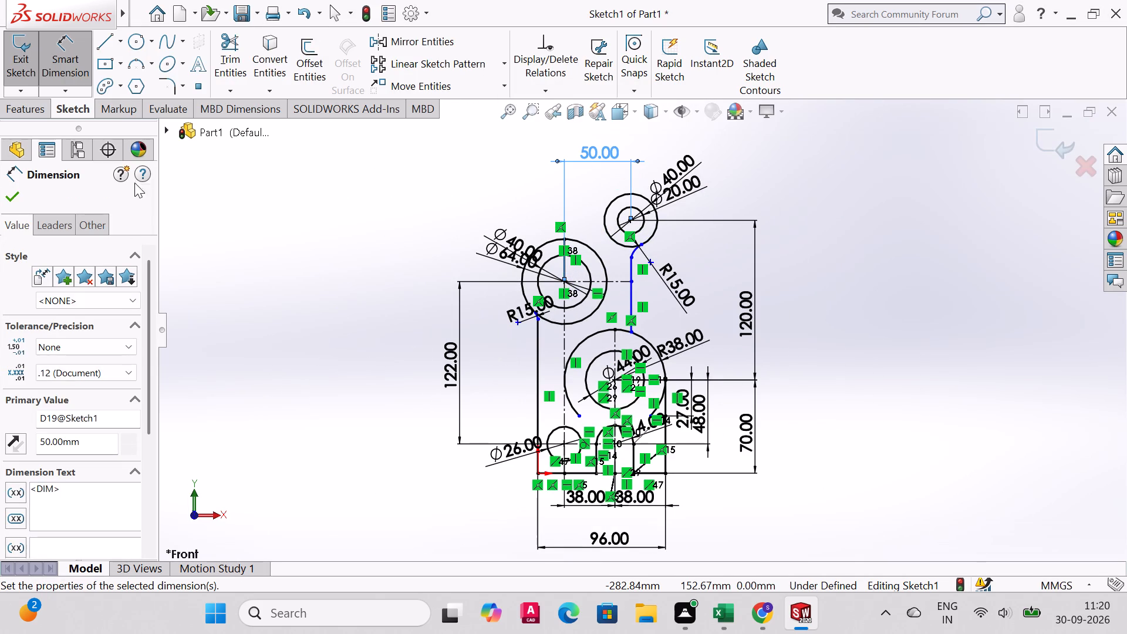
Delete the two stacked vertical lines, the upper 15 mm arc and the horizontal centerline from the 64 mm circle's centre.
{"action": "scroll", "coordinate": [657, 245], "scroll_direction": "up", "scroll_amount": 2}
{"action": "scroll", "coordinate": [659, 247], "scroll_direction": "down", "scroll_amount": 4}
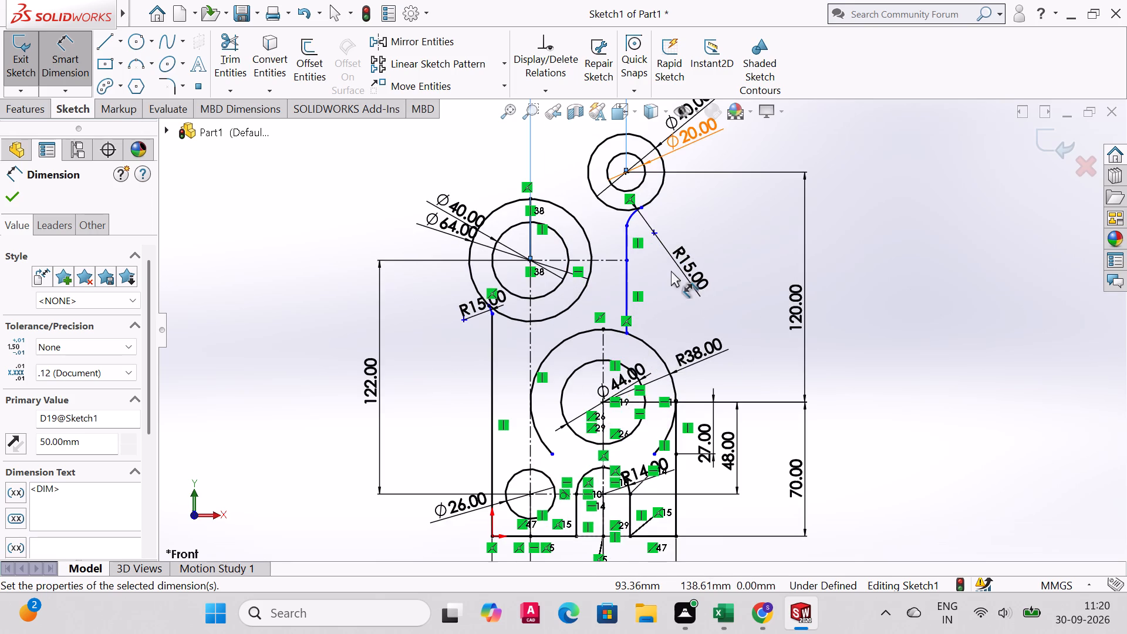
{"action": "scroll", "coordinate": [671, 271], "scroll_direction": "down", "scroll_amount": 2}
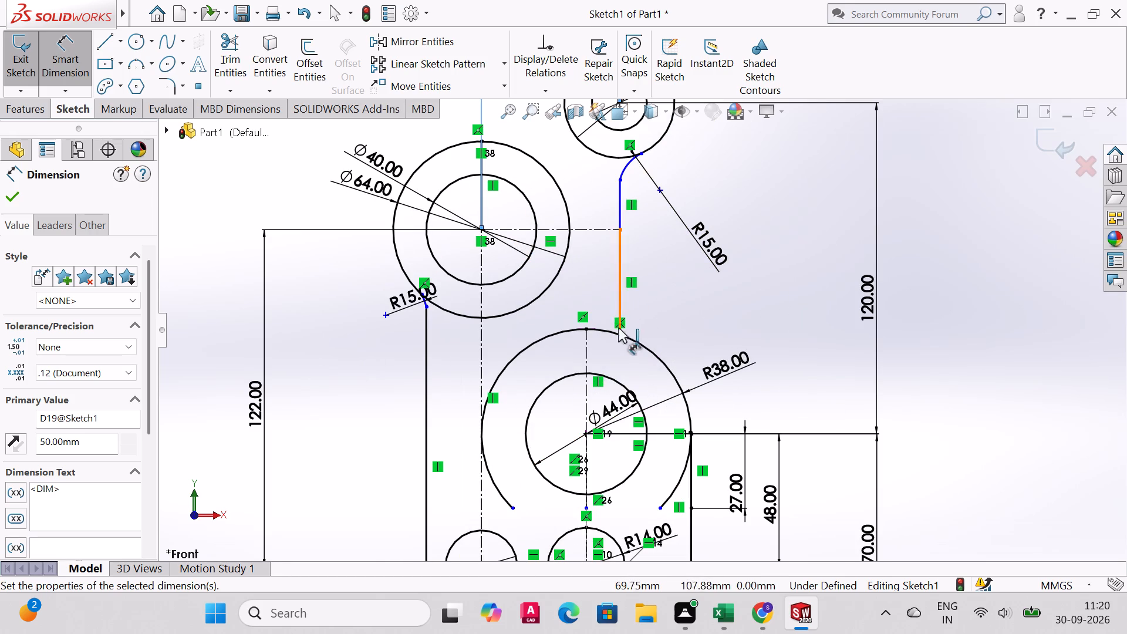
{"action": "left_click", "coordinate": [620, 261]}
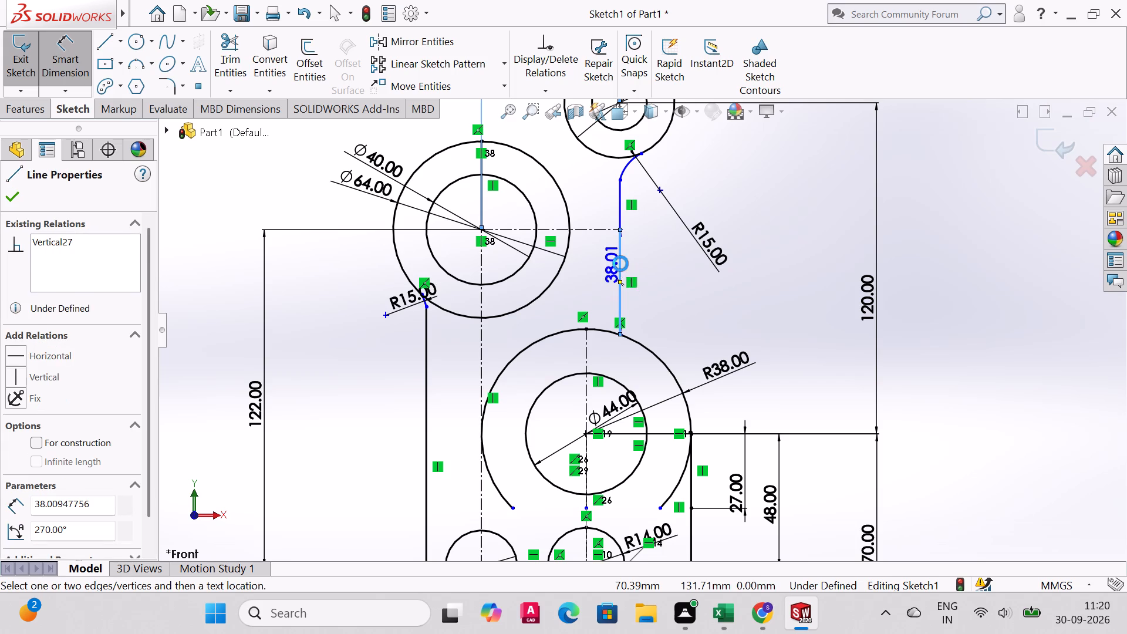
{"action": "key", "text": "Delete"}
{"action": "left_click", "coordinate": [623, 201]}
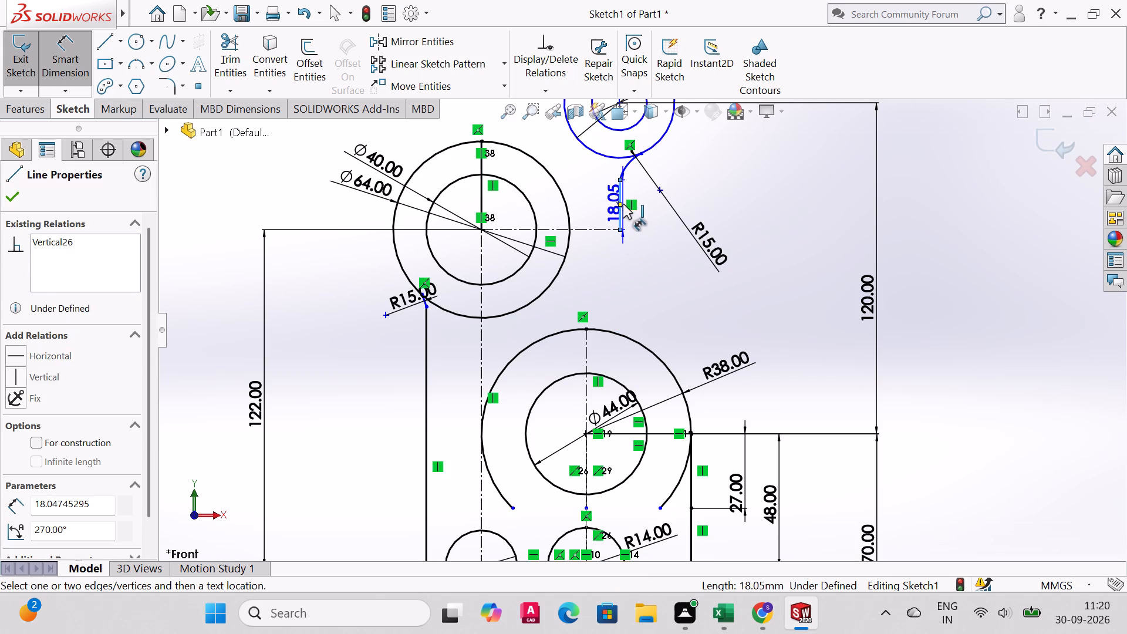
{"action": "key", "text": "Delete"}
{"action": "left_click", "coordinate": [622, 173]}
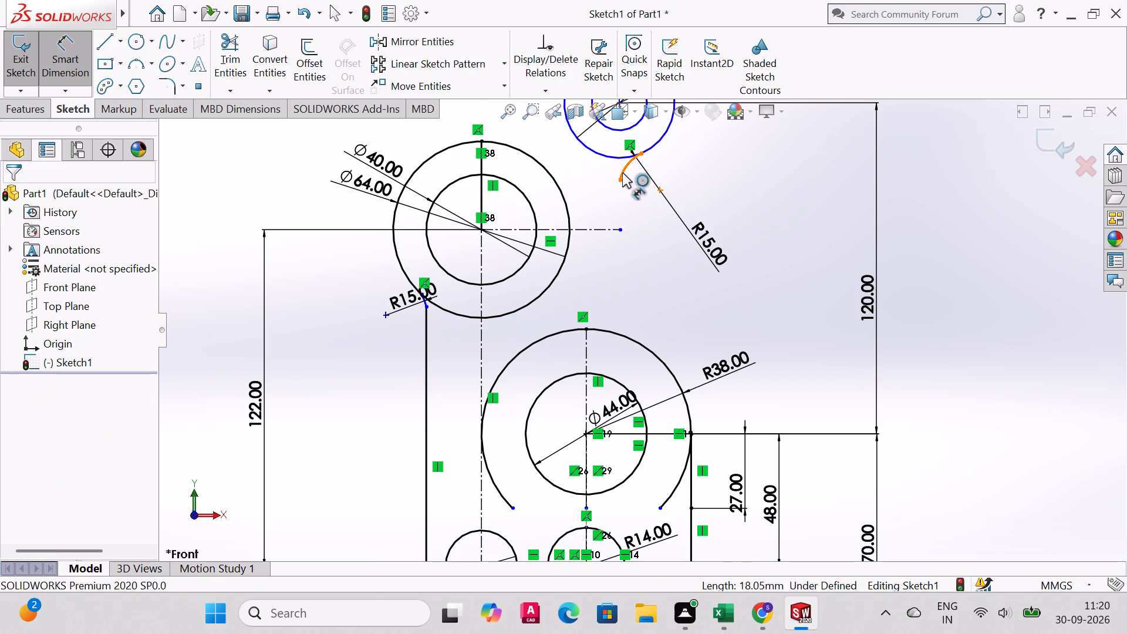
{"action": "key", "text": "Delete"}
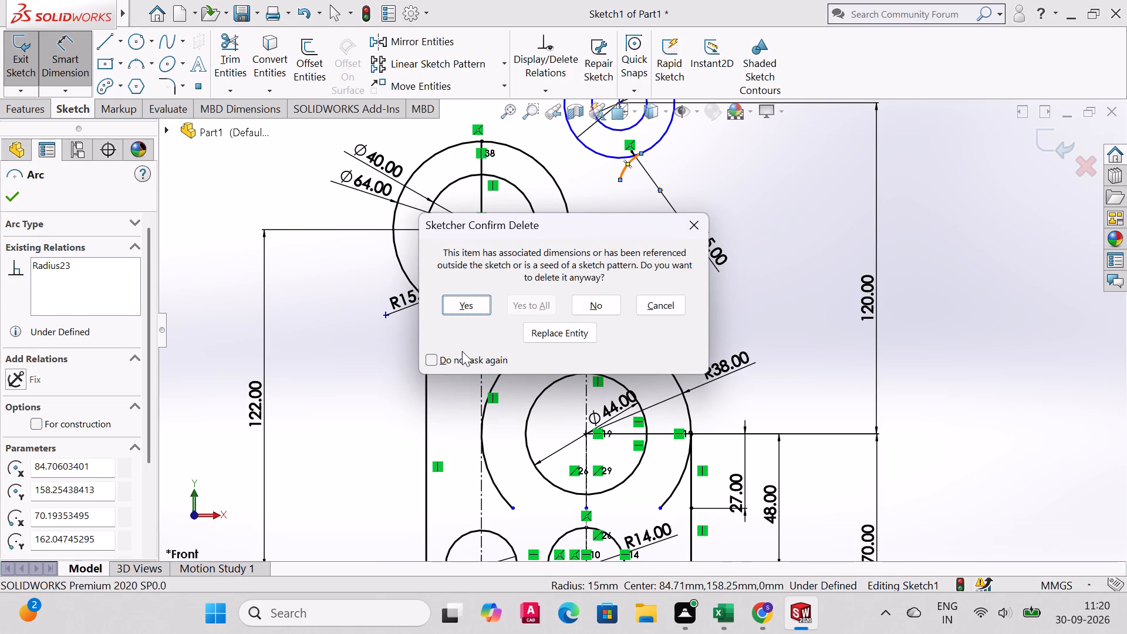
{"action": "left_click", "coordinate": [458, 306]}
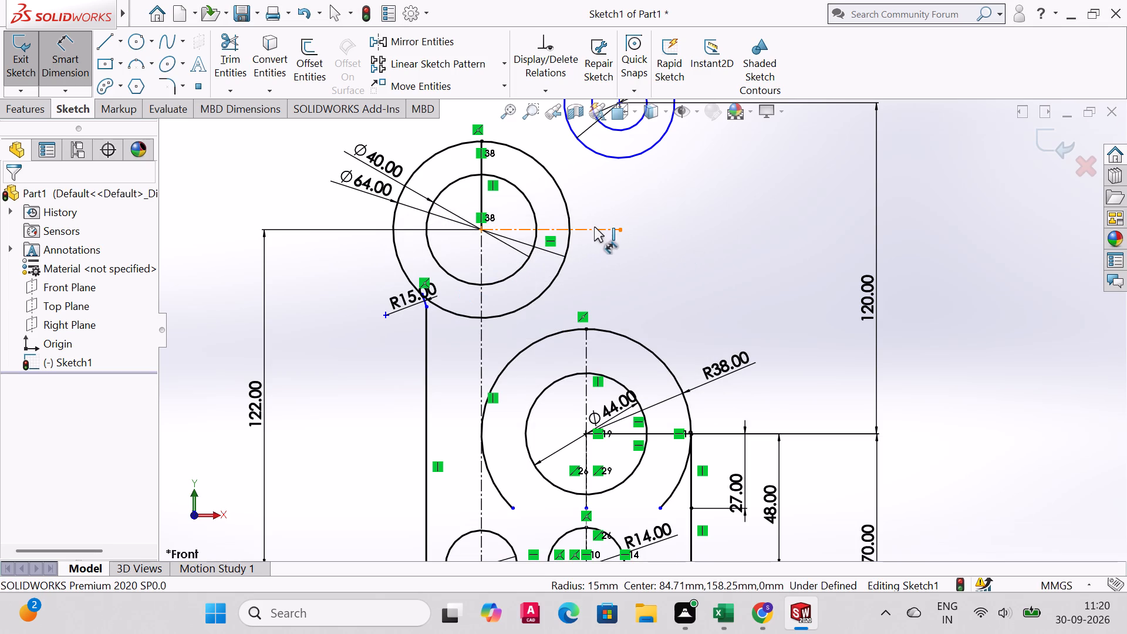
{"action": "left_click", "coordinate": [594, 227]}
{"action": "key", "text": "Delete"}
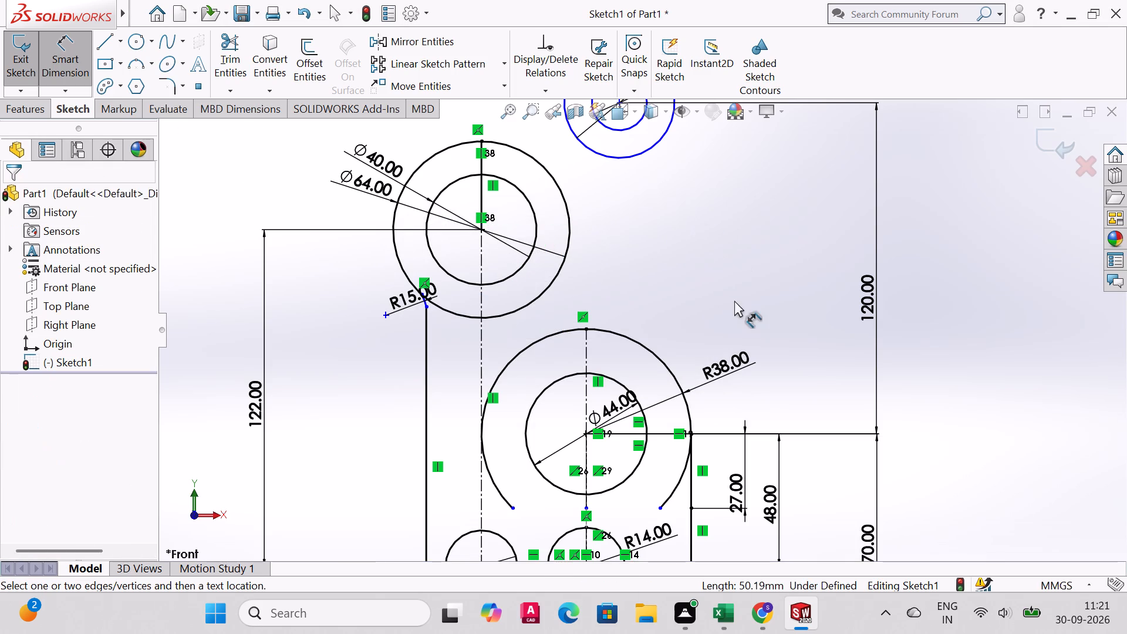
Add a 50 mm horizontal dimension between the centres of the 64 mm circle and the uppermost 20 mm circle again.
{"action": "scroll", "coordinate": [740, 317], "scroll_direction": "down", "scroll_amount": 3}
{"action": "scroll", "coordinate": [674, 273], "scroll_direction": "up", "scroll_amount": 7}
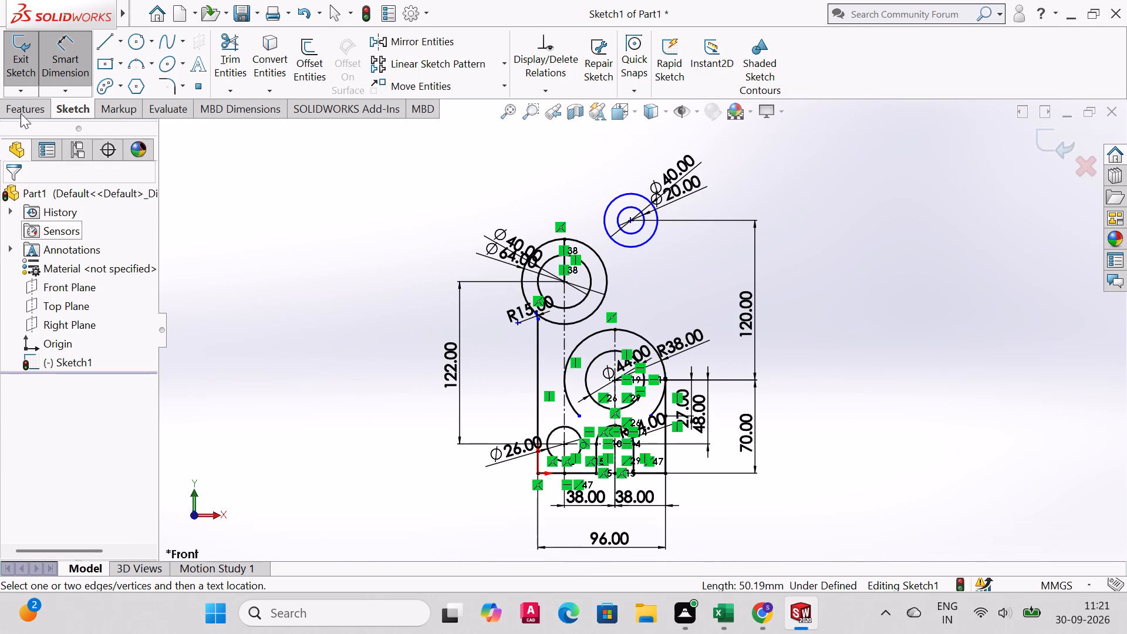
{"action": "left_click", "coordinate": [122, 43]}
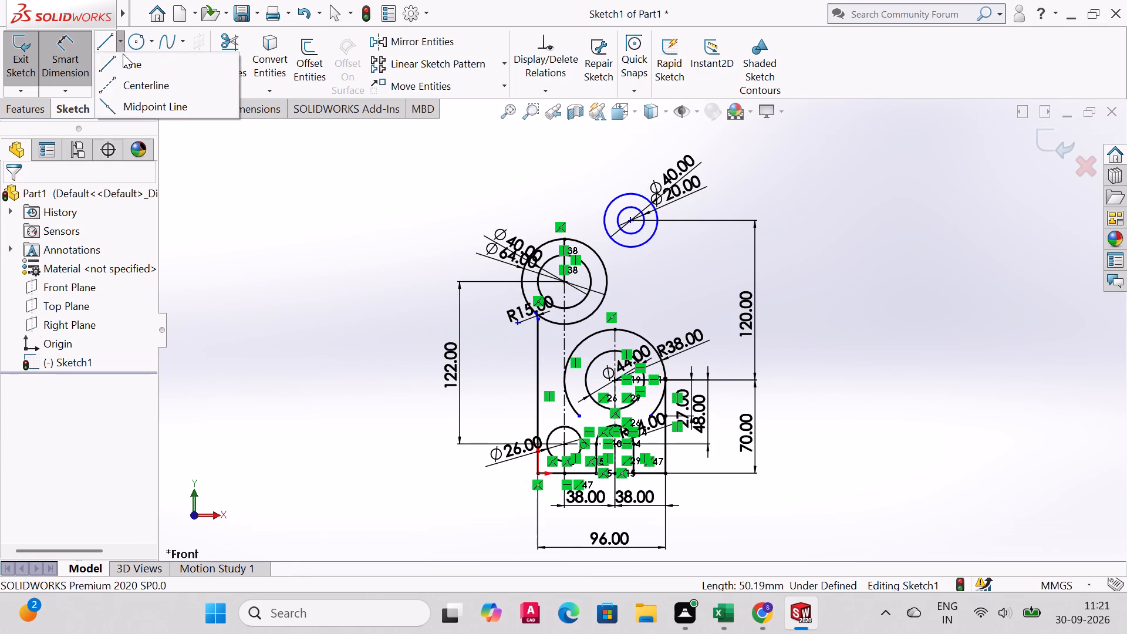
{"action": "left_click", "coordinate": [76, 60]}
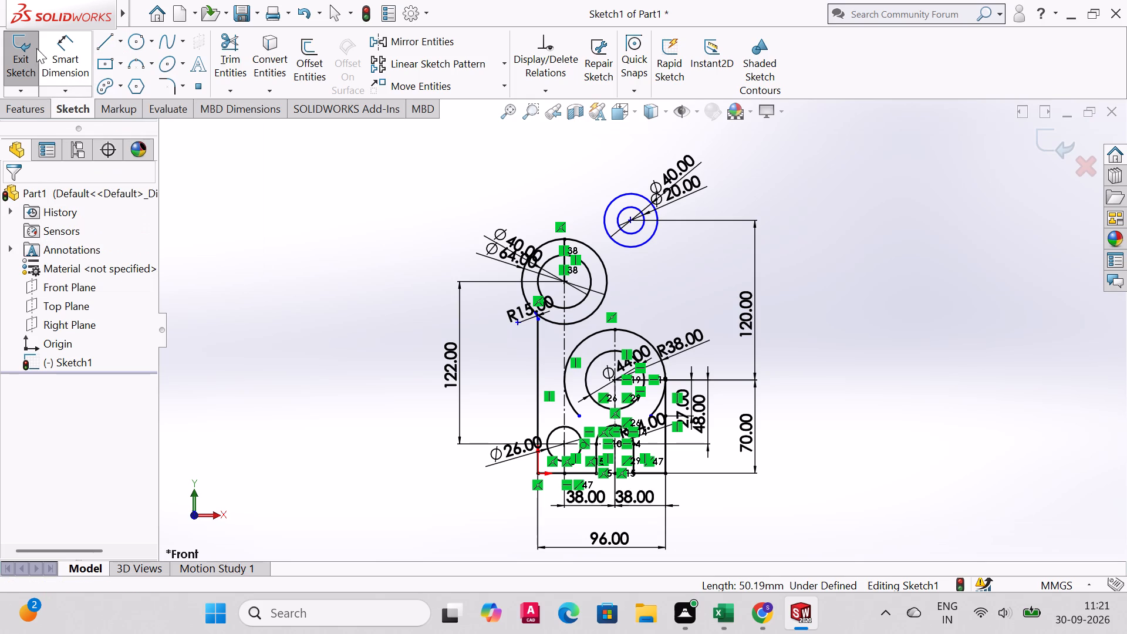
{"action": "left_click", "coordinate": [69, 48]}
{"action": "left_click", "coordinate": [563, 280]}
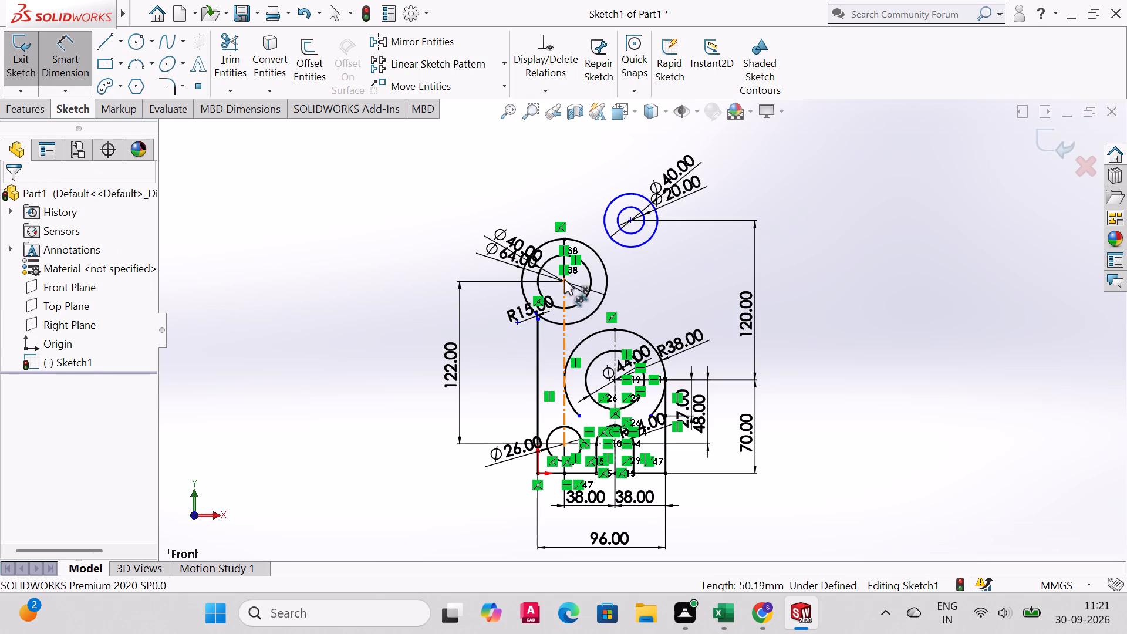
{"action": "left_click", "coordinate": [631, 217]}
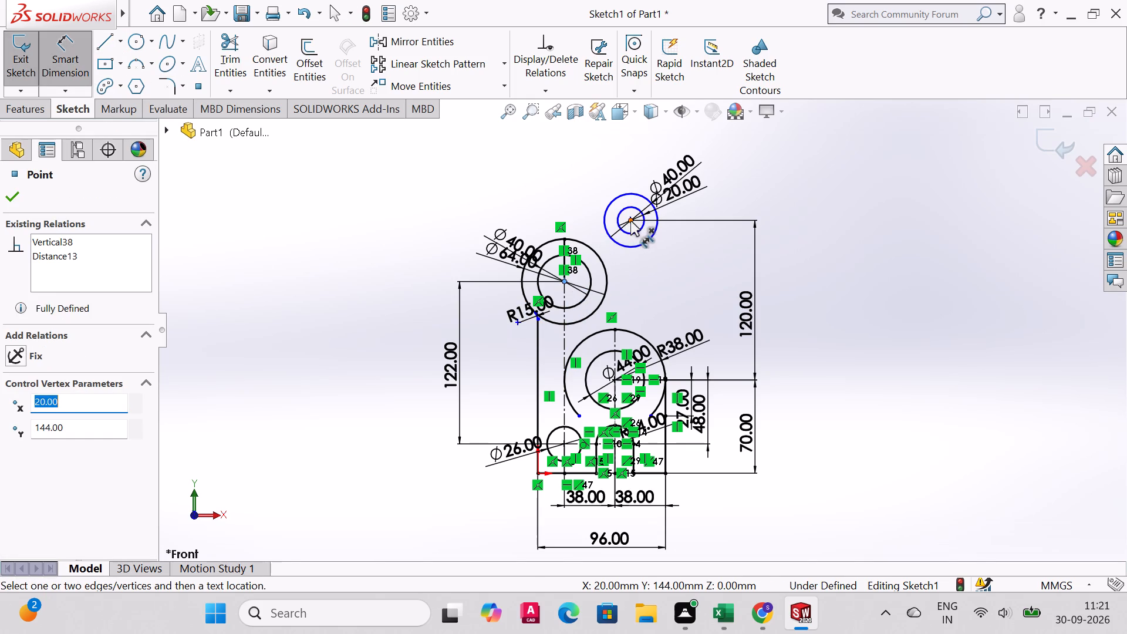
{"action": "left_click", "coordinate": [630, 220]}
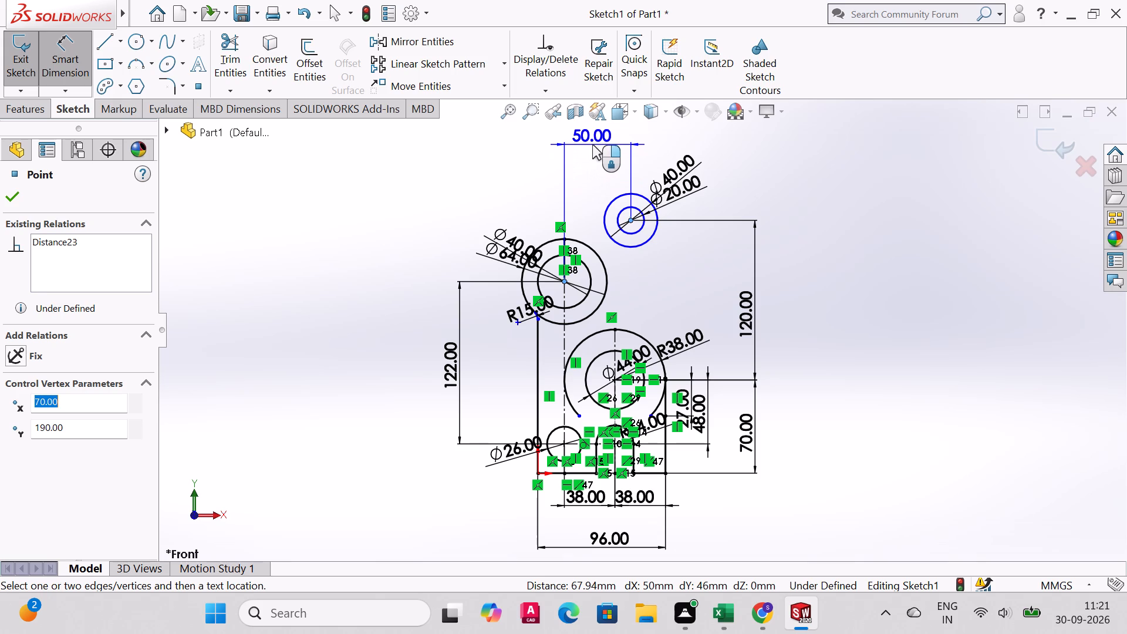
{"action": "left_click", "coordinate": [599, 144]}
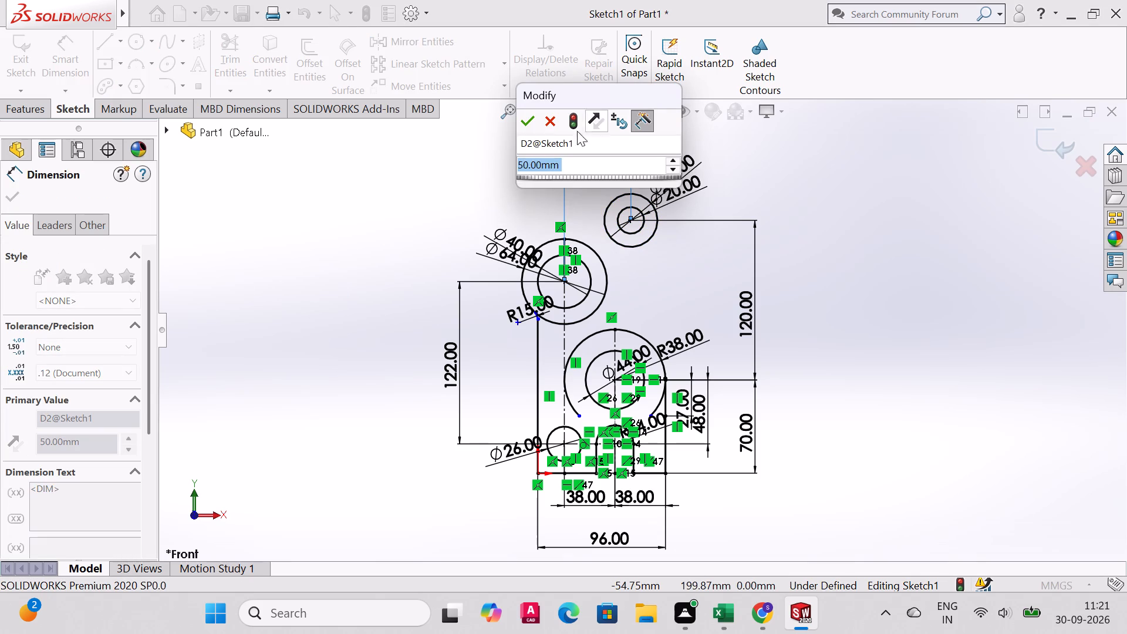
{"action": "left_click", "coordinate": [521, 129]}
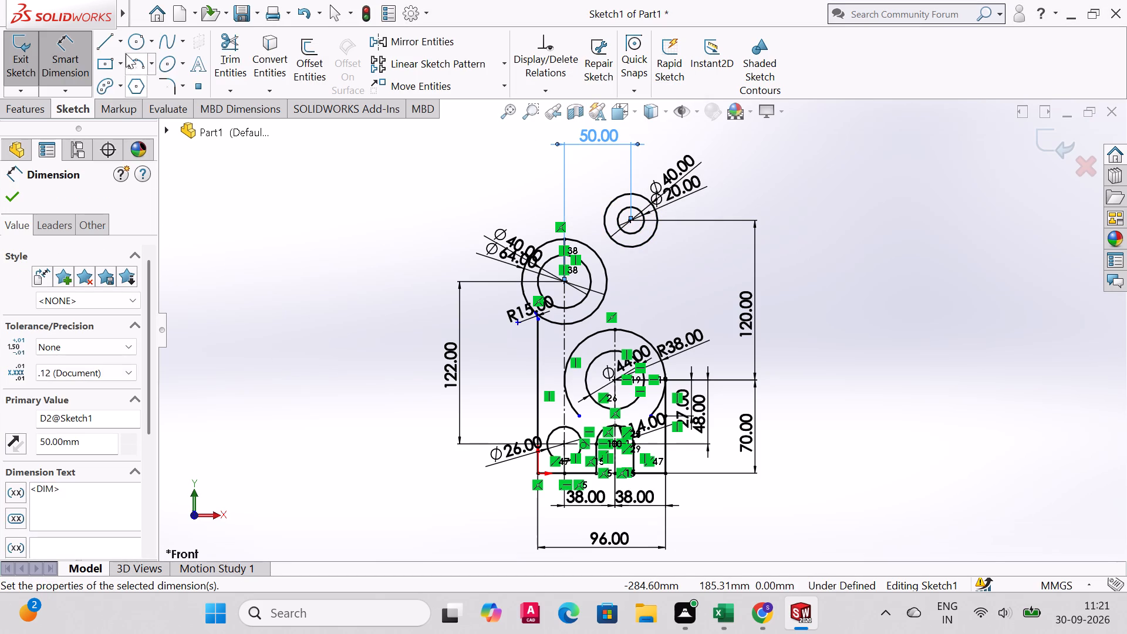
Draw a vertical centerline from the uppermost 20 mm circle's centre down to the 38 mm arc.
{"action": "left_click", "coordinate": [123, 39]}
{"action": "left_click", "coordinate": [113, 89]}
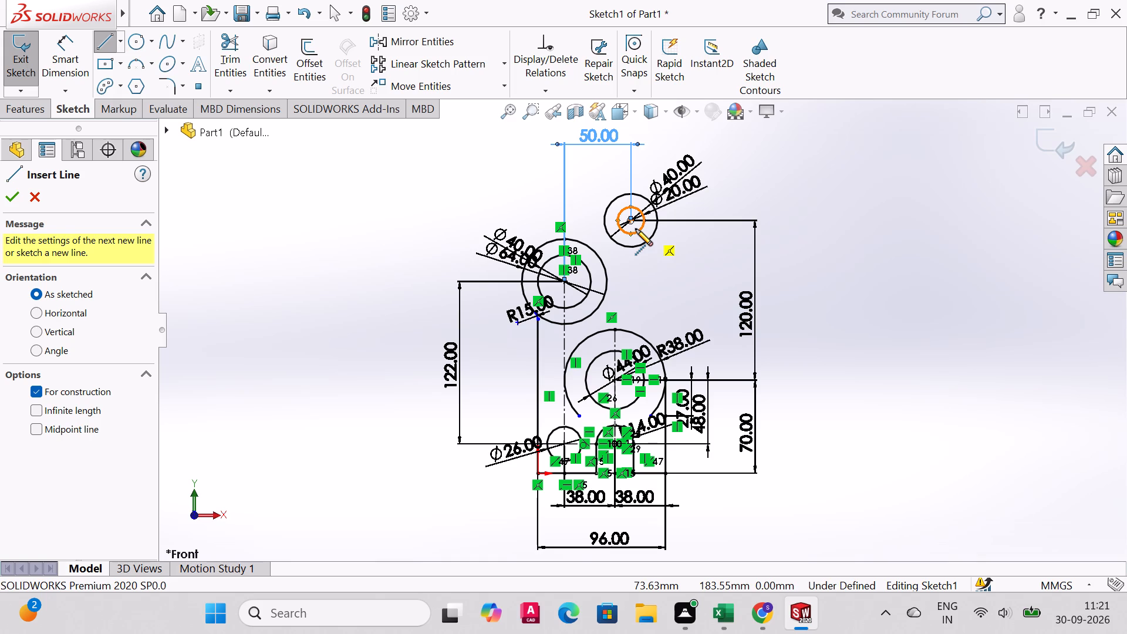
{"action": "scroll", "coordinate": [633, 222], "scroll_direction": "up", "scroll_amount": 2}
{"action": "scroll", "coordinate": [633, 222], "scroll_direction": "down", "scroll_amount": 4}
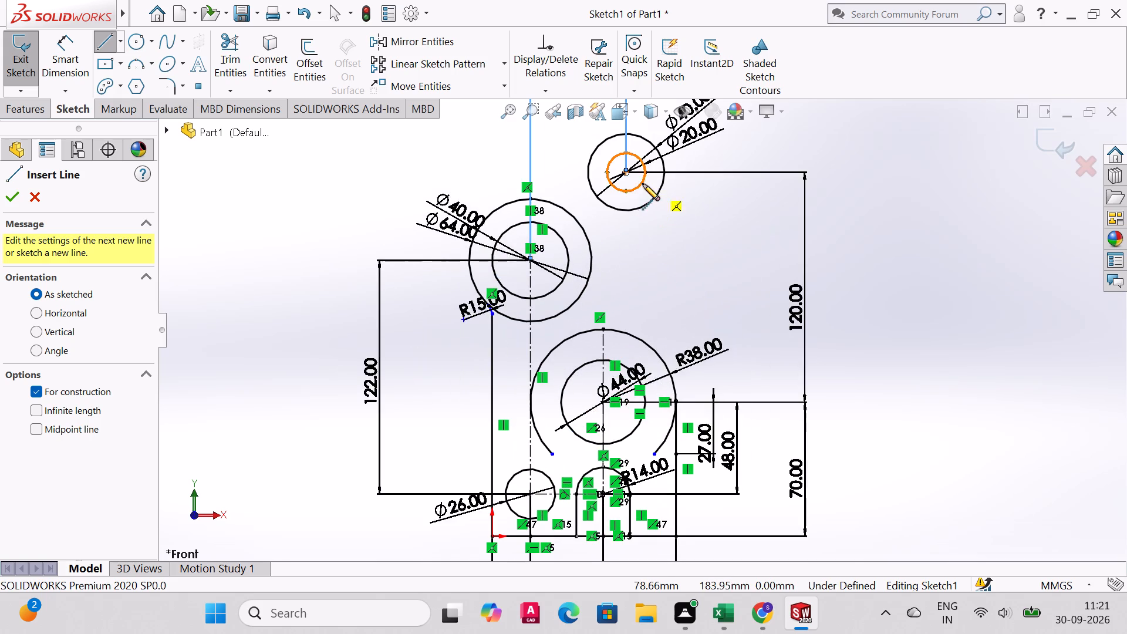
{"action": "left_click", "coordinate": [627, 174]}
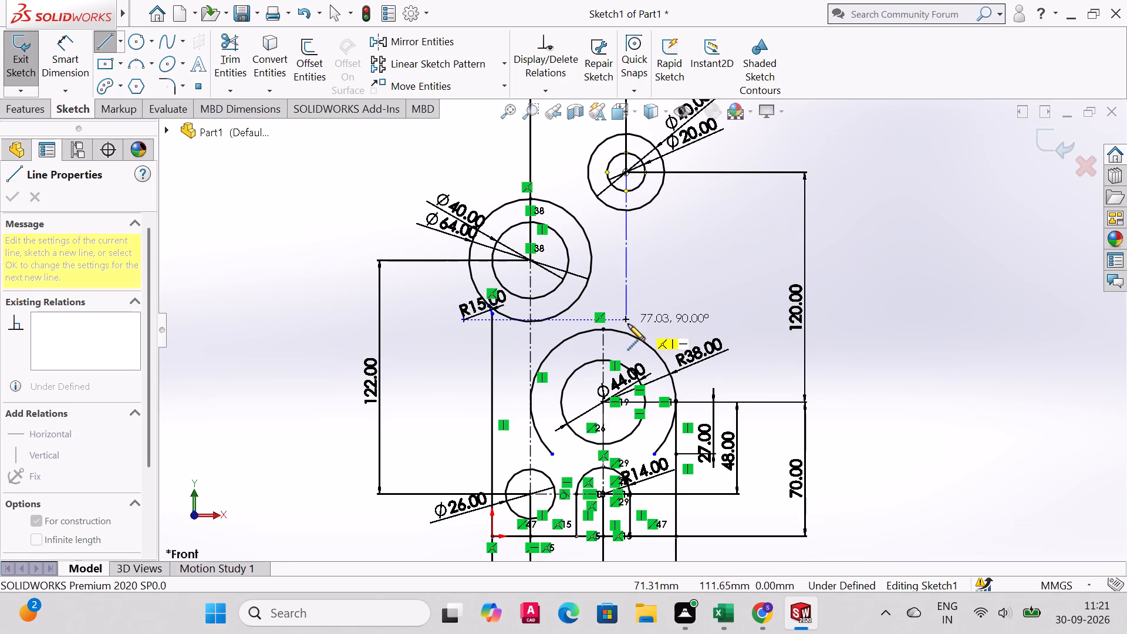
{"action": "left_click", "coordinate": [625, 332]}
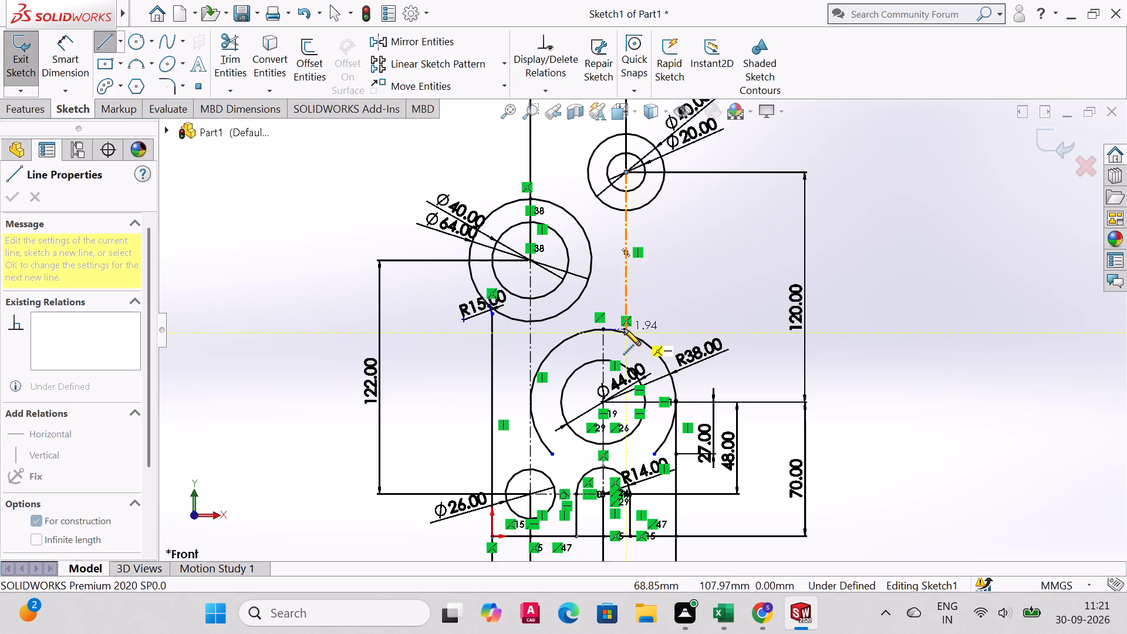
{"action": "right_click", "coordinate": [625, 326]}
{"action": "left_click", "coordinate": [675, 335]}
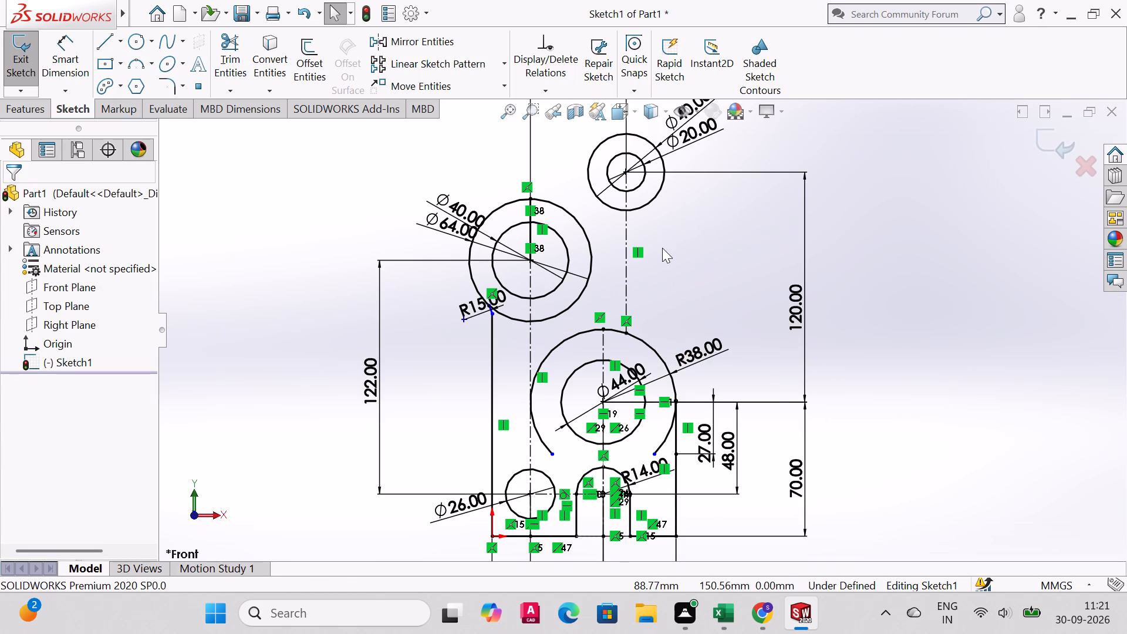
Convert the vertical centerline between the uppermost circles and the 38 mm arc into a solid sketch line.
{"action": "scroll", "coordinate": [662, 248], "scroll_direction": "up", "scroll_amount": 1}
{"action": "scroll", "coordinate": [662, 248], "scroll_direction": "down", "scroll_amount": 2}
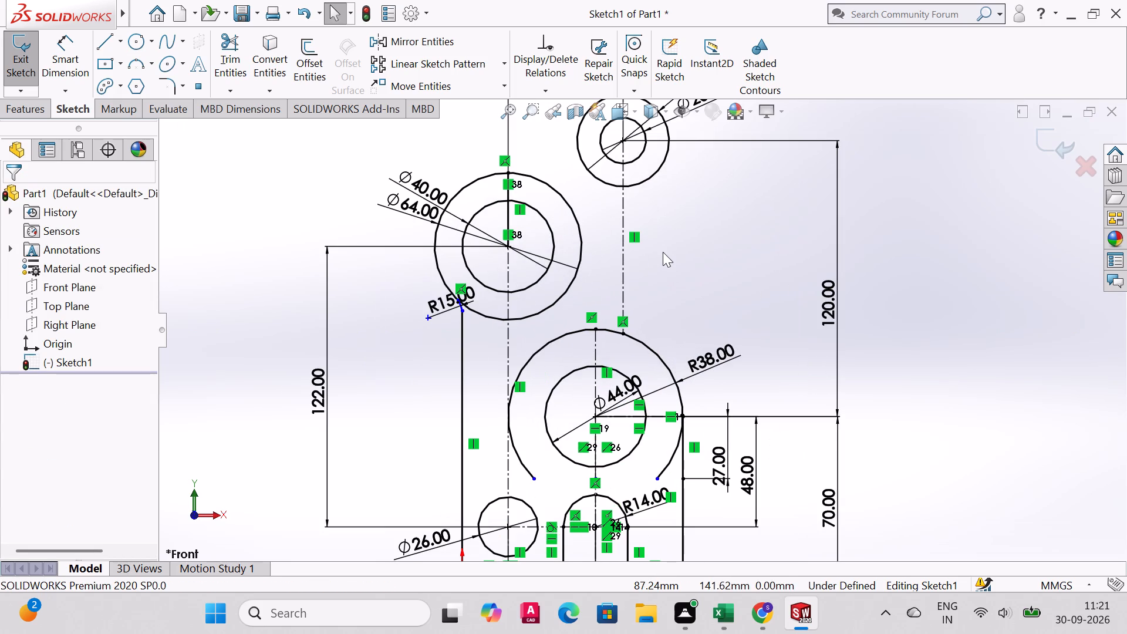
{"action": "left_click", "coordinate": [623, 227]}
{"action": "right_click", "coordinate": [622, 229]}
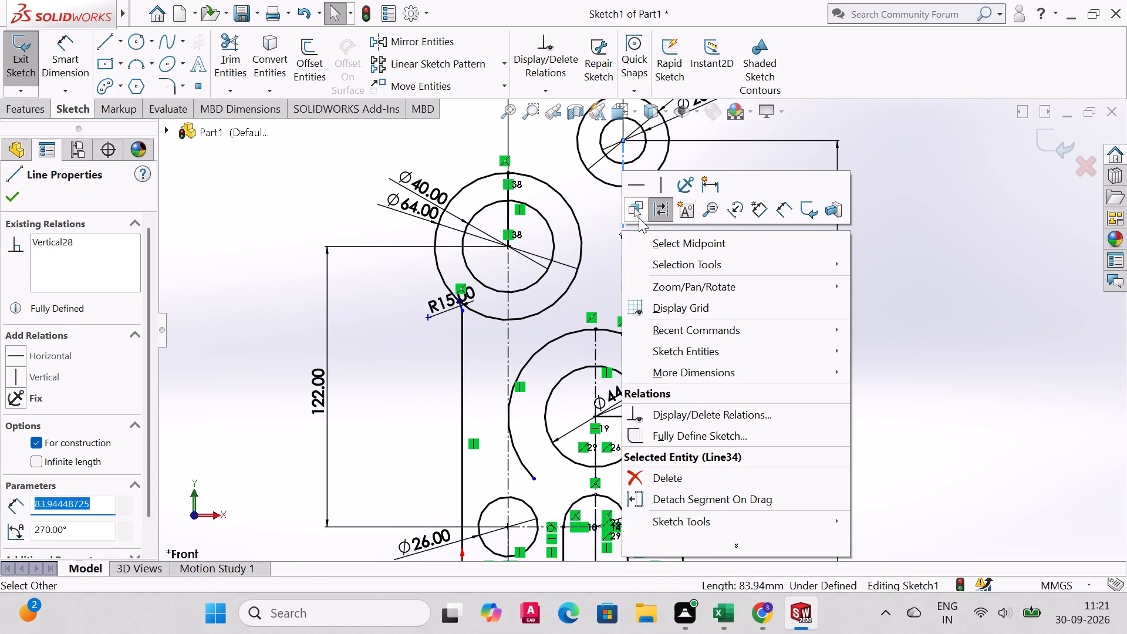
{"action": "left_click", "coordinate": [657, 205]}
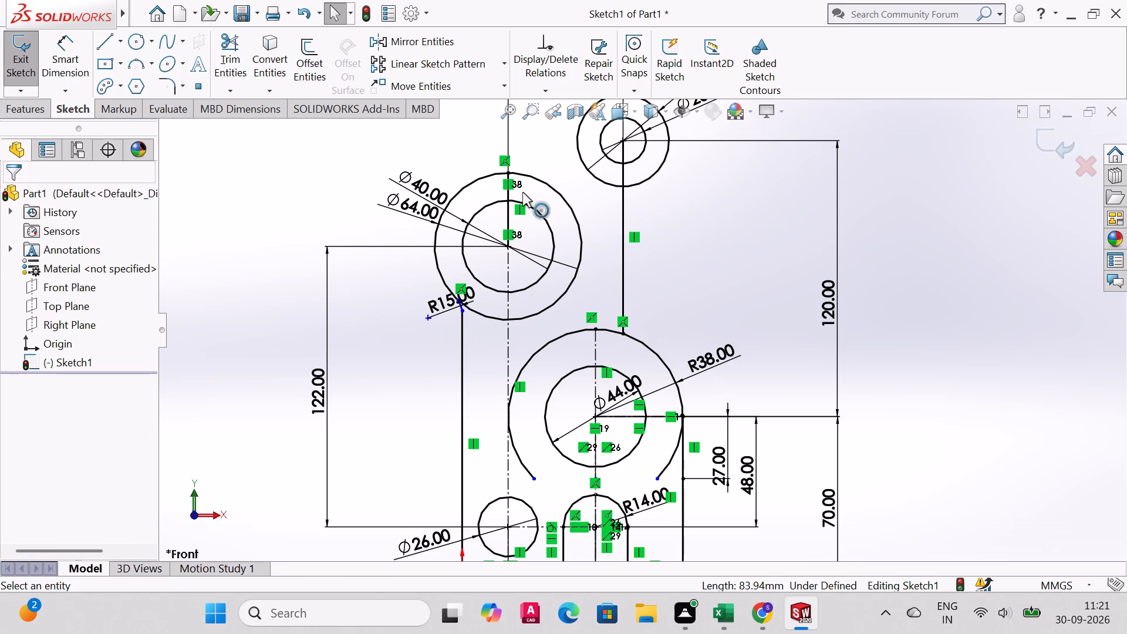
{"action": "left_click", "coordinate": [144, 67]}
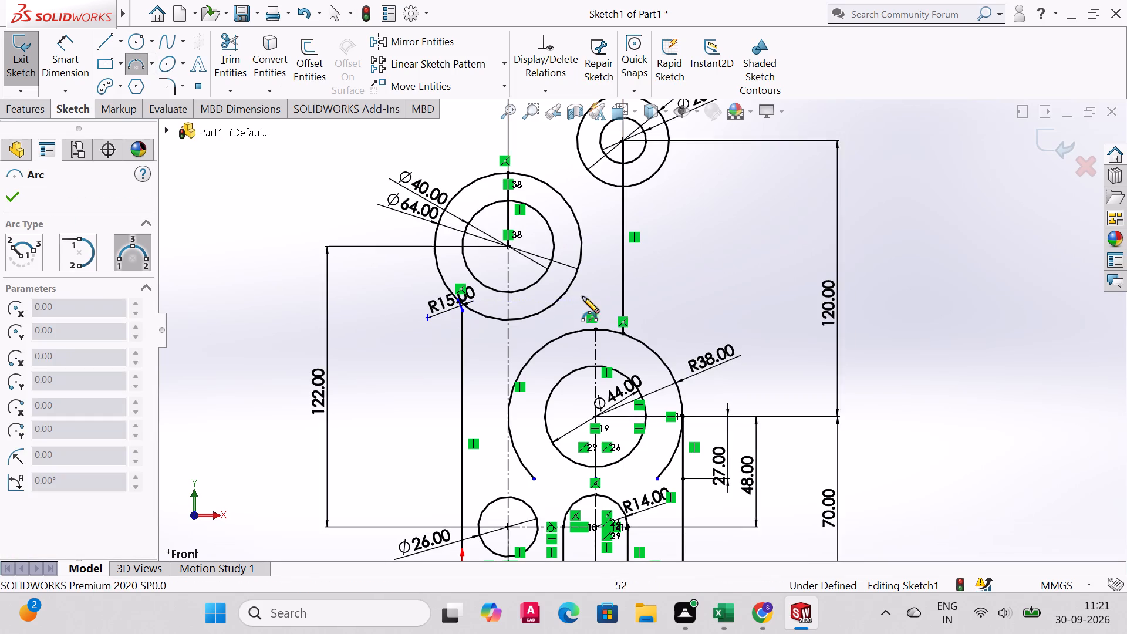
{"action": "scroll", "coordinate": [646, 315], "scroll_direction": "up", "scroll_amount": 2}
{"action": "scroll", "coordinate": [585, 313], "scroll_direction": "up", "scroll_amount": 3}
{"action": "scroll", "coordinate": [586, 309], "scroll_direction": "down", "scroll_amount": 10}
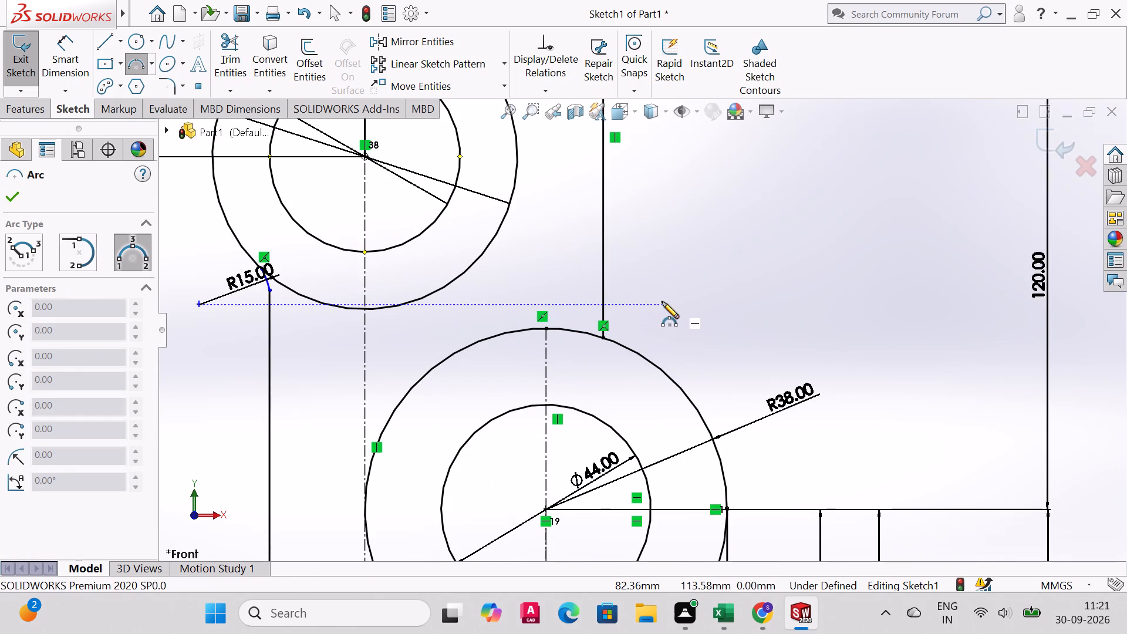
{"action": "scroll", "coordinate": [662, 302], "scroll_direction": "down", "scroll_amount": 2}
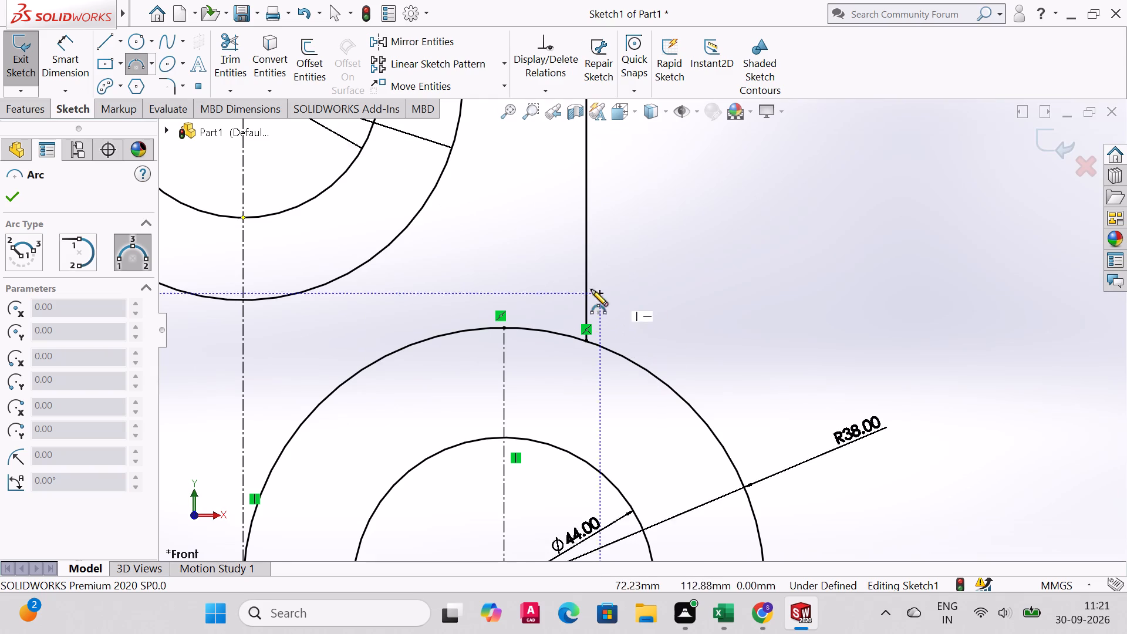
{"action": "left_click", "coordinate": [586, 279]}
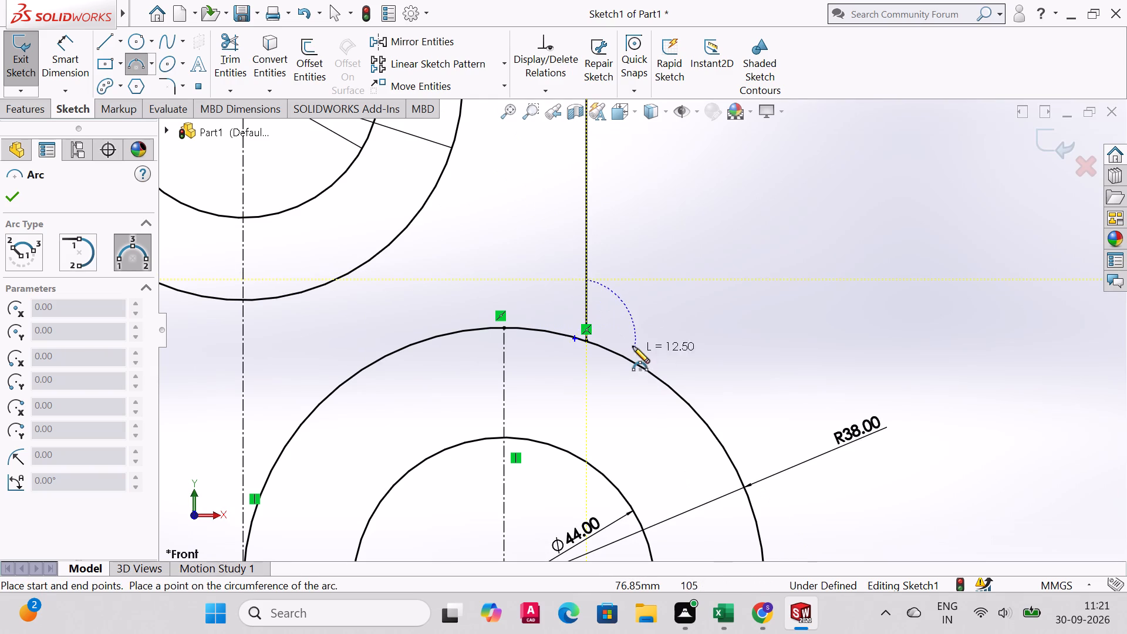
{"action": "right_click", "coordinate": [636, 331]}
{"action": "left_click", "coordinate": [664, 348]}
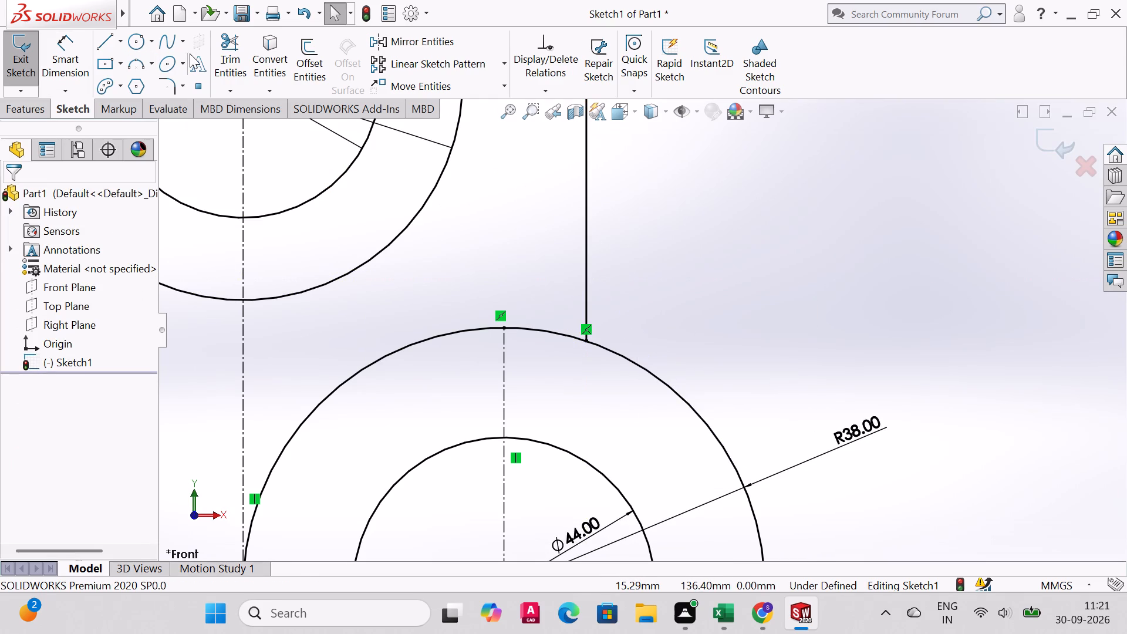
Draw a three-point arc of about 20 mm radius from the 38 mm arc up to the vertical line below the uppermost circles.
{"action": "left_click", "coordinate": [145, 69]}
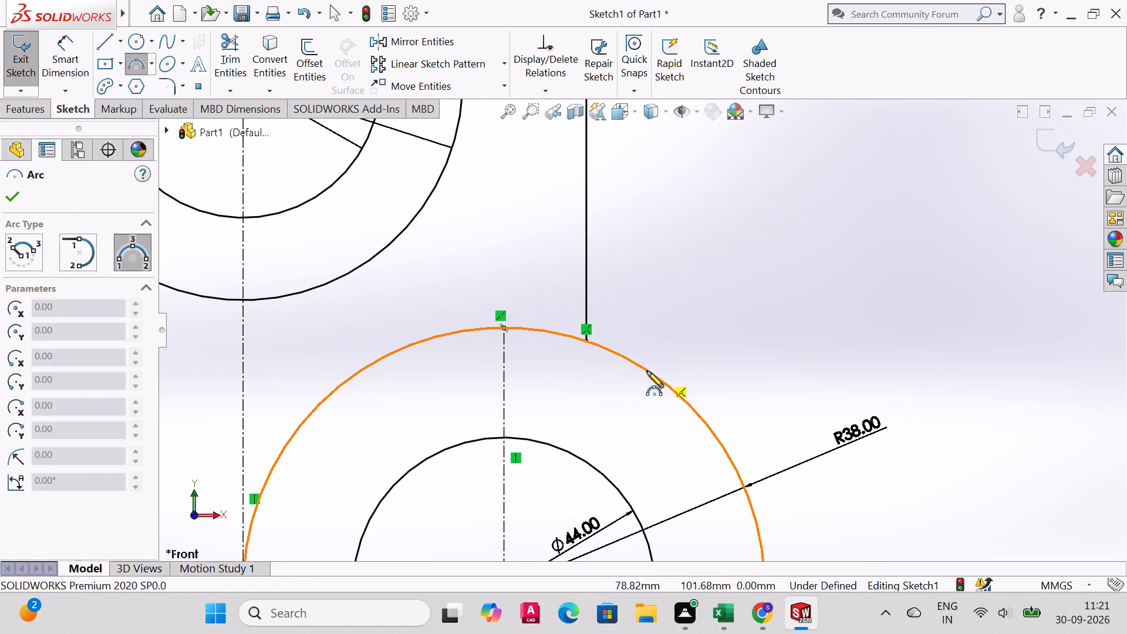
{"action": "left_click", "coordinate": [637, 365]}
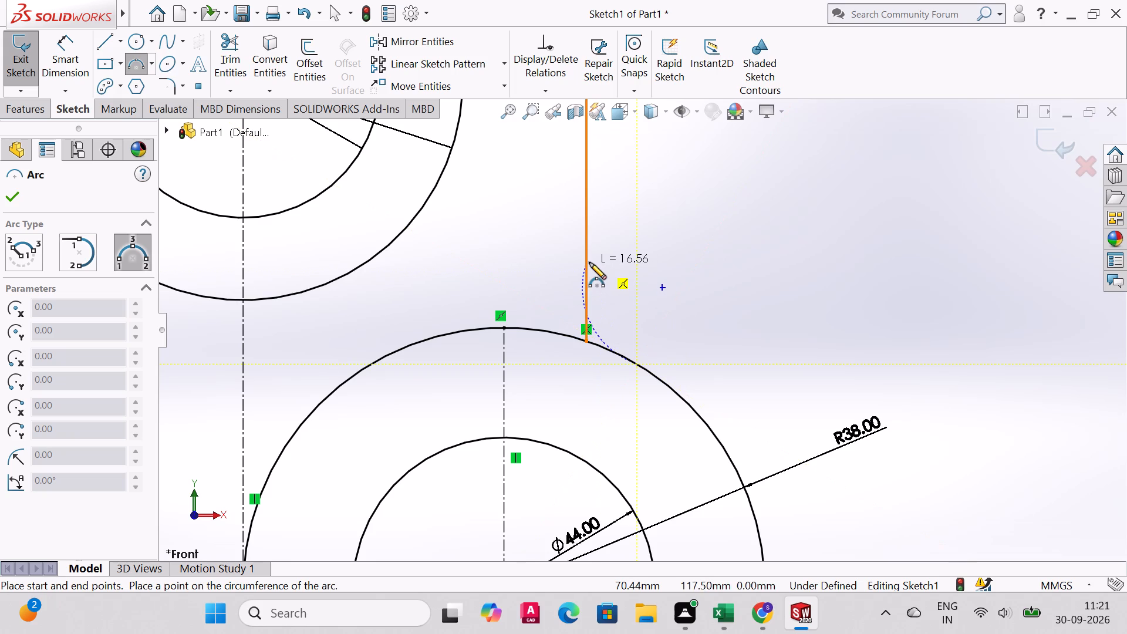
{"action": "left_click", "coordinate": [589, 262]}
{"action": "right_click", "coordinate": [590, 263]}
{"action": "left_click", "coordinate": [597, 265]}
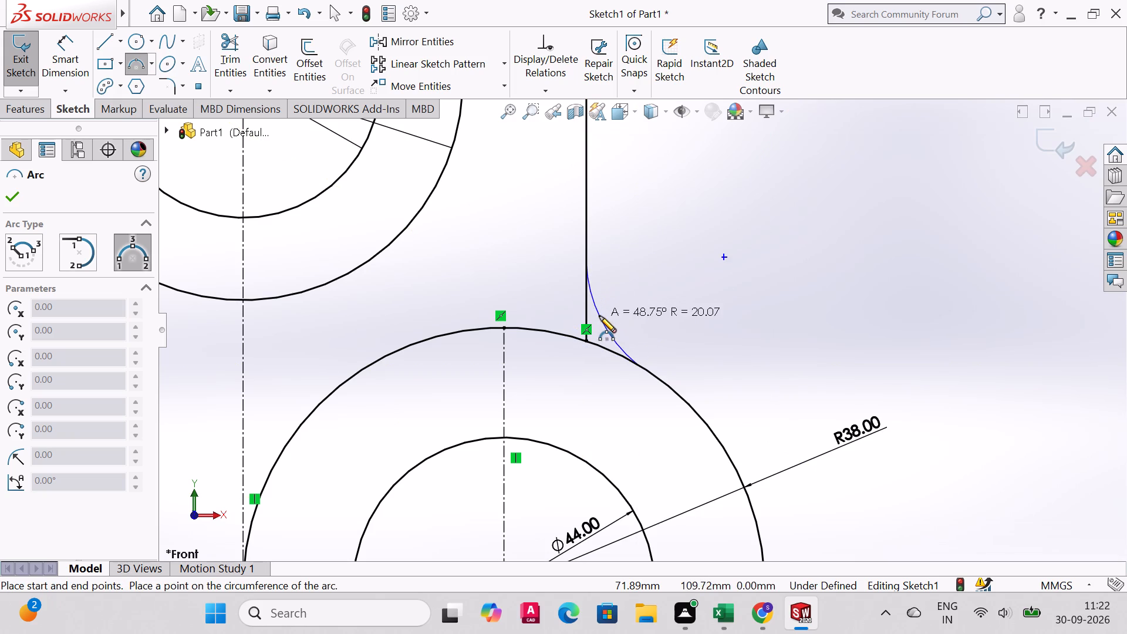
{"action": "left_click", "coordinate": [599, 316]}
{"action": "right_click", "coordinate": [552, 279]}
{"action": "left_click", "coordinate": [593, 289]}
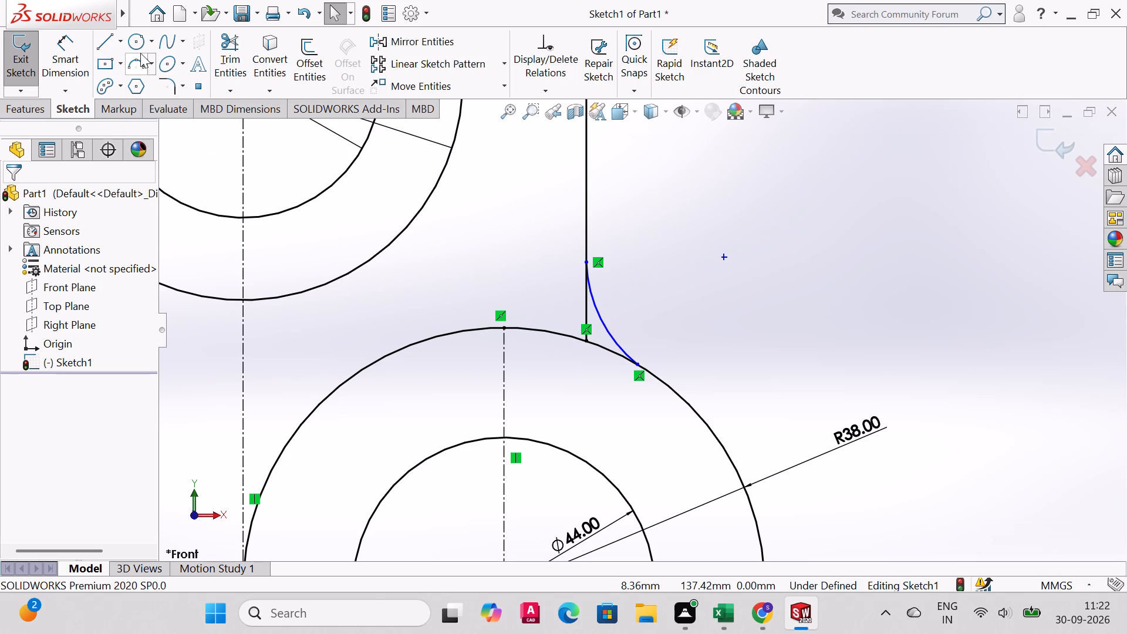
Dimension the new connecting arc with a radius of 15 mm.
{"action": "left_click", "coordinate": [76, 48]}
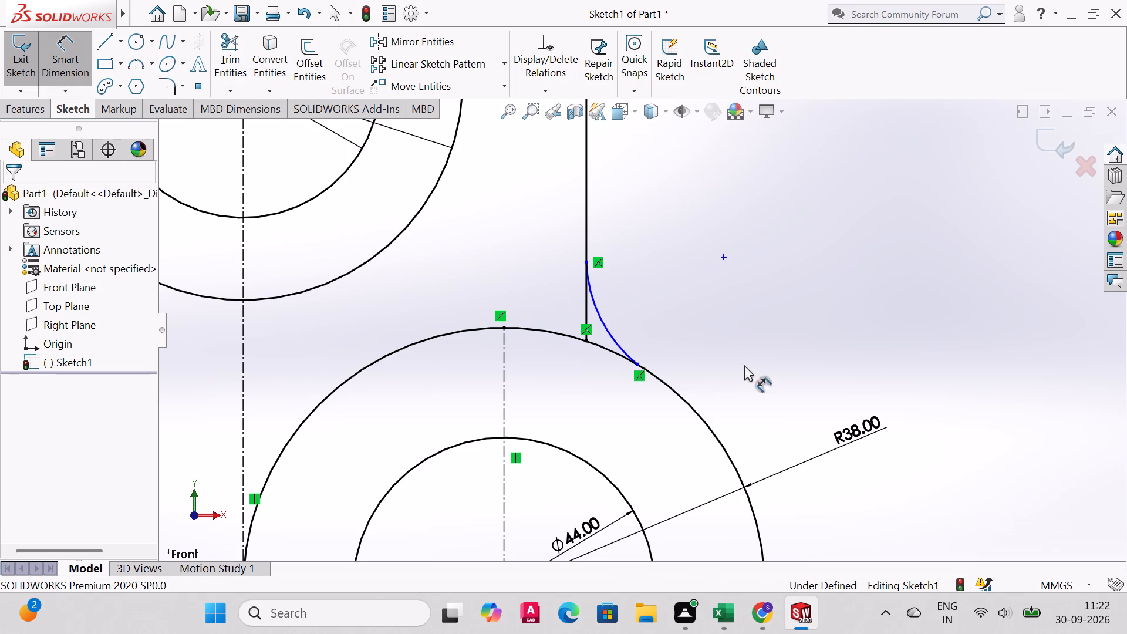
{"action": "left_click", "coordinate": [613, 332]}
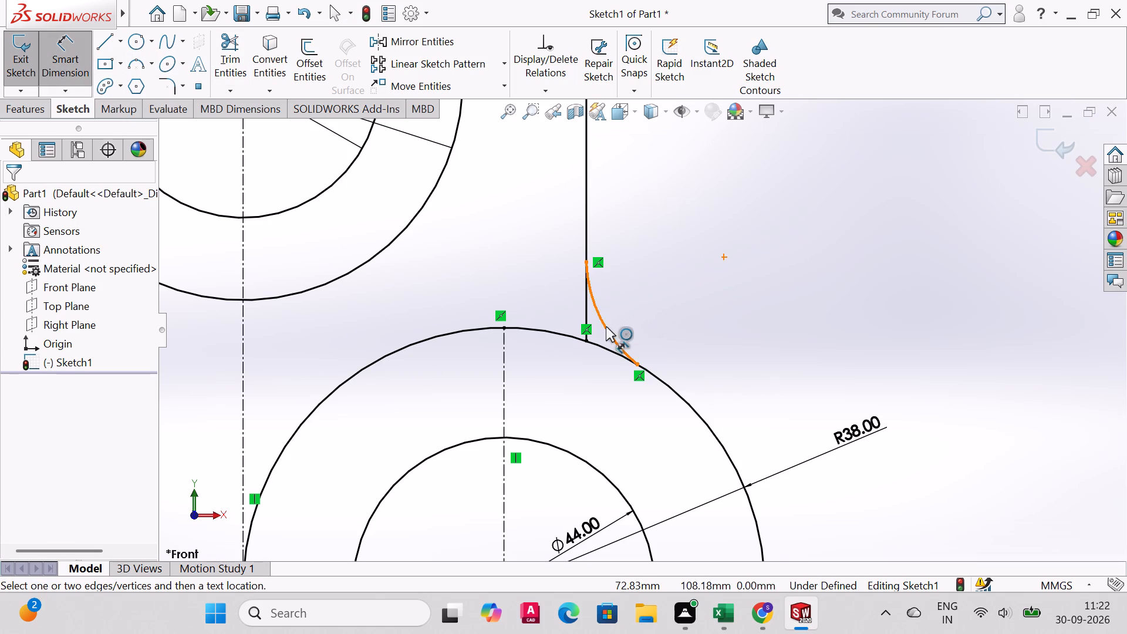
{"action": "left_click", "coordinate": [606, 326]}
{"action": "left_click", "coordinate": [636, 307]}
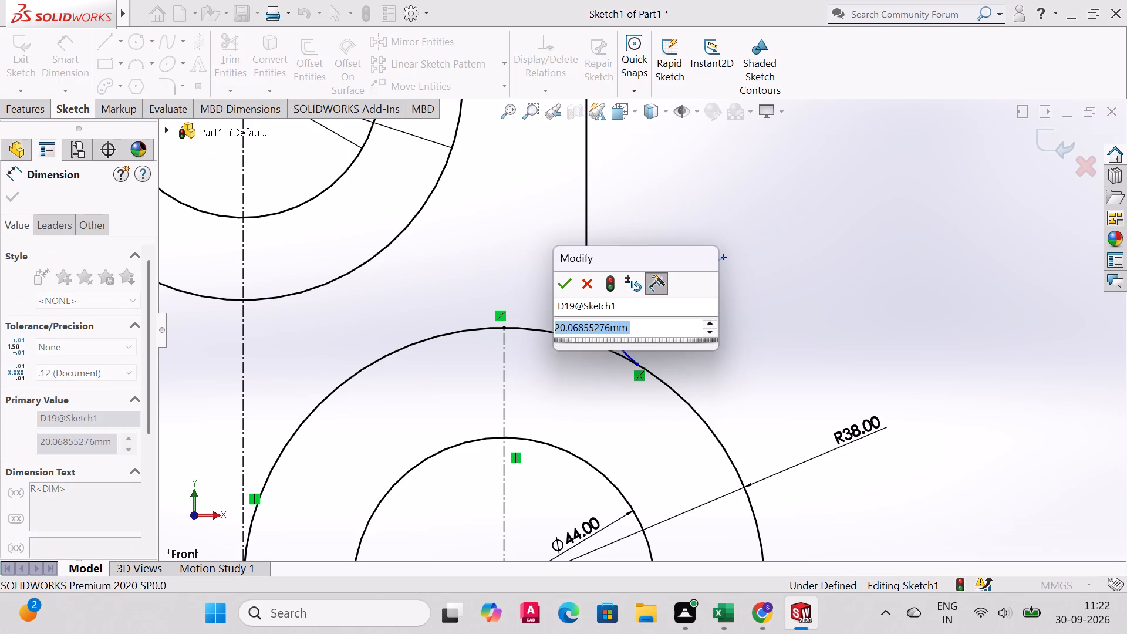
{"action": "type", "text": "15"}
{"action": "key", "text": "Return"}
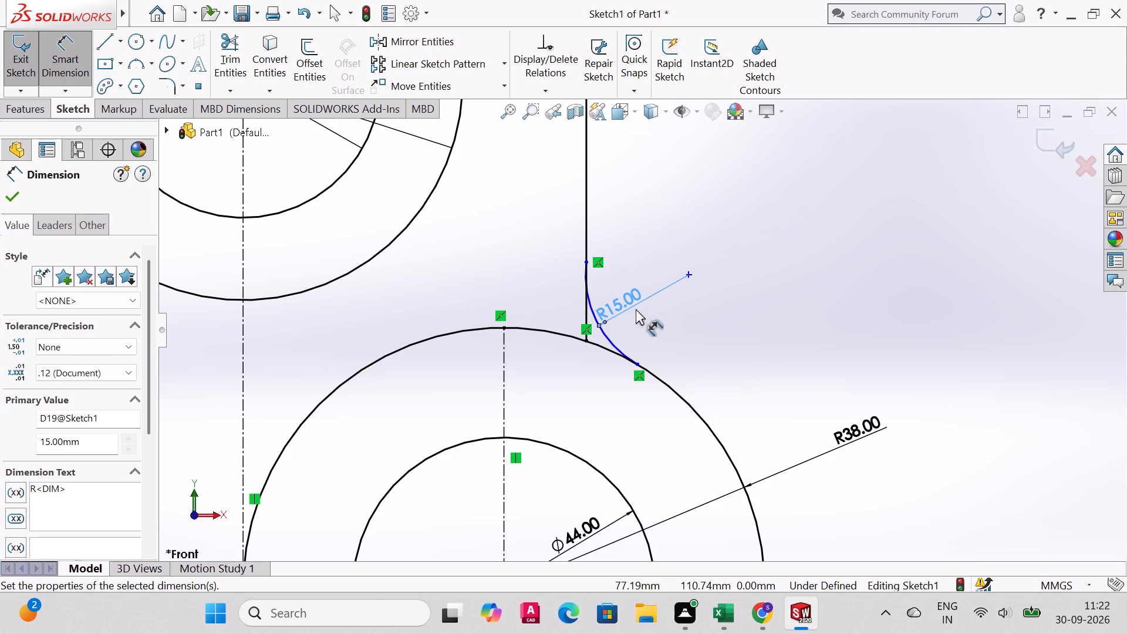
{"action": "left_click", "coordinate": [7, 195]}
Trim away the lower end of the vertical line between the 15 mm connecting arc and the 38 mm arc.
{"action": "left_click", "coordinate": [237, 49]}
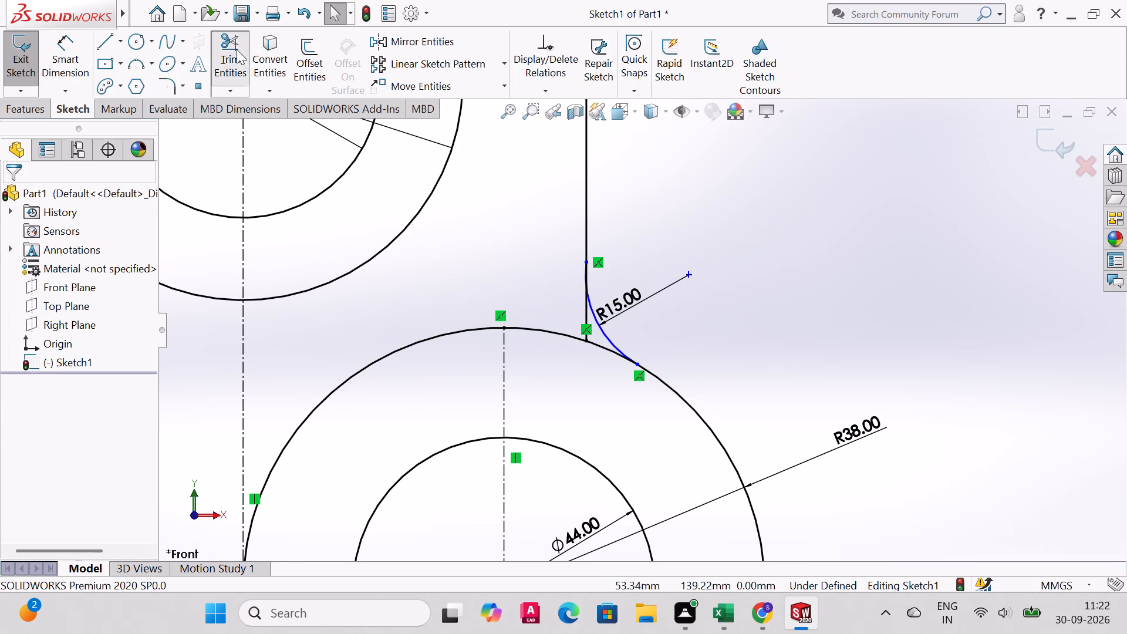
{"action": "left_click_drag", "start_coordinate": [573, 319], "coordinate": [597, 336]}
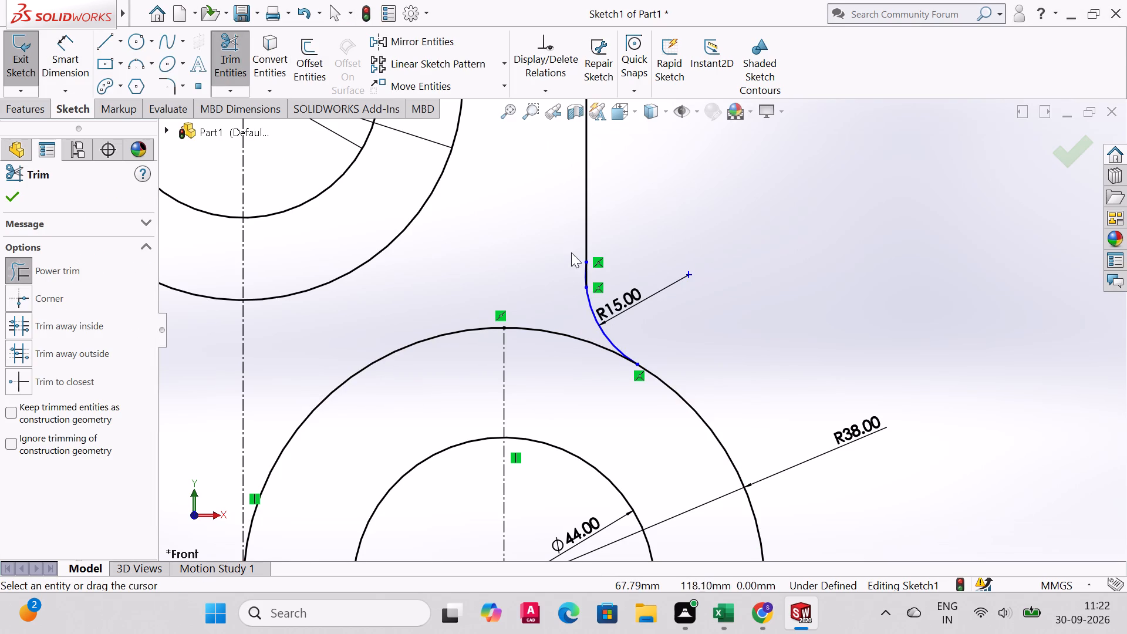
Trim off the short piece of the 15 mm arc that bulges past the vertical line at its upper end.
{"action": "scroll", "coordinate": [635, 292], "scroll_direction": "up", "scroll_amount": 2}
{"action": "scroll", "coordinate": [635, 291], "scroll_direction": "down", "scroll_amount": 3}
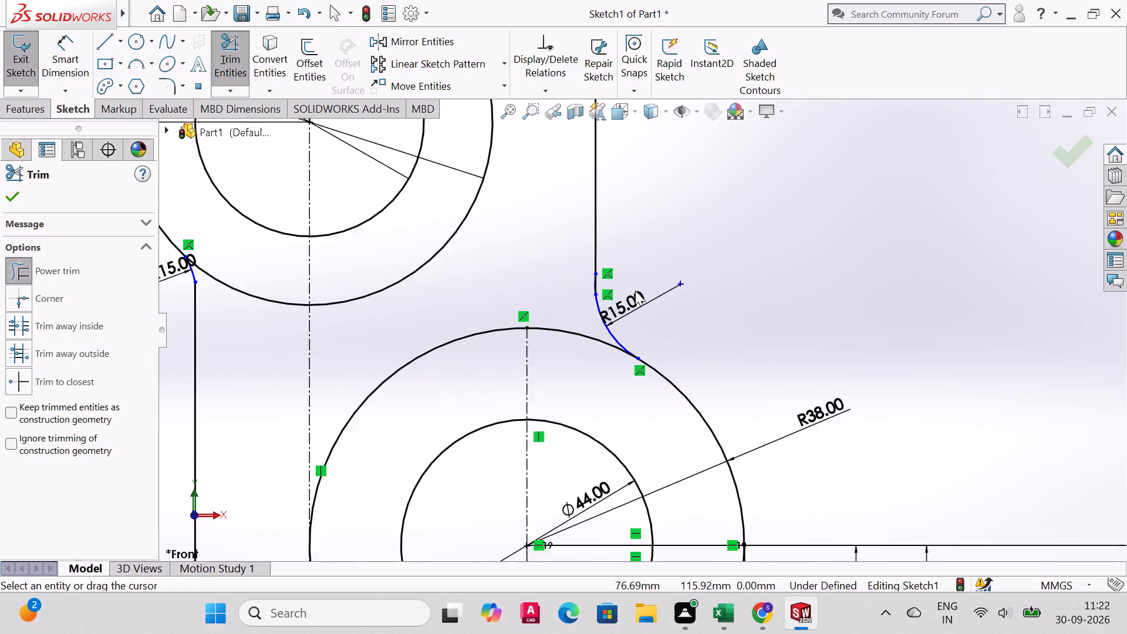
{"action": "scroll", "coordinate": [635, 291], "scroll_direction": "down", "scroll_amount": 4}
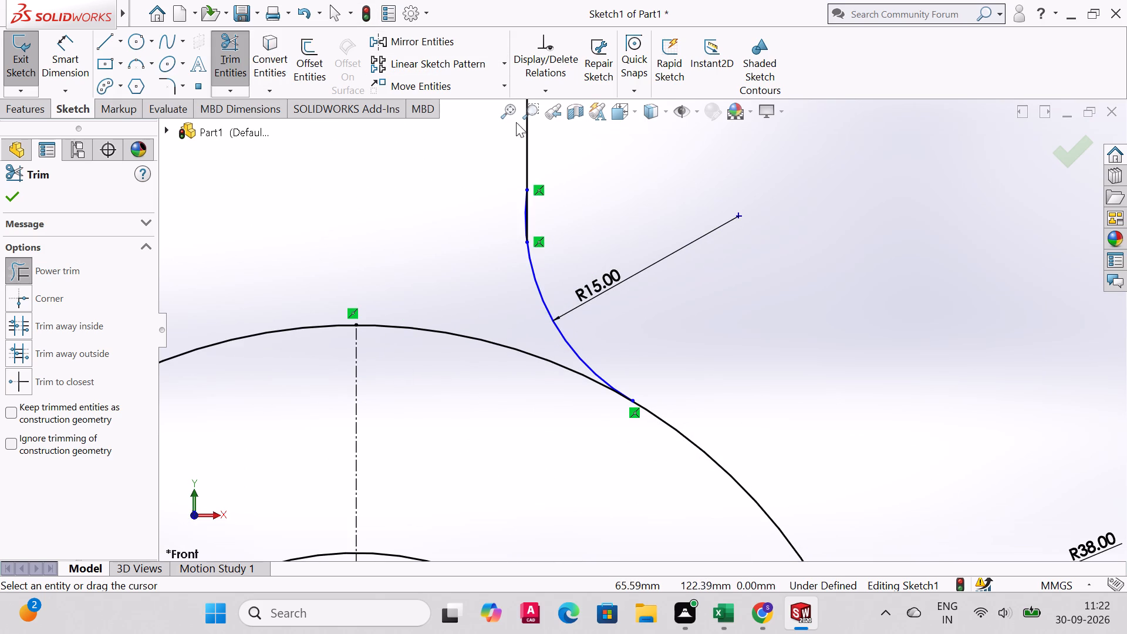
{"action": "left_click", "coordinate": [540, 111]}
{"action": "left_click_drag", "start_coordinate": [451, 156], "coordinate": [619, 277]}
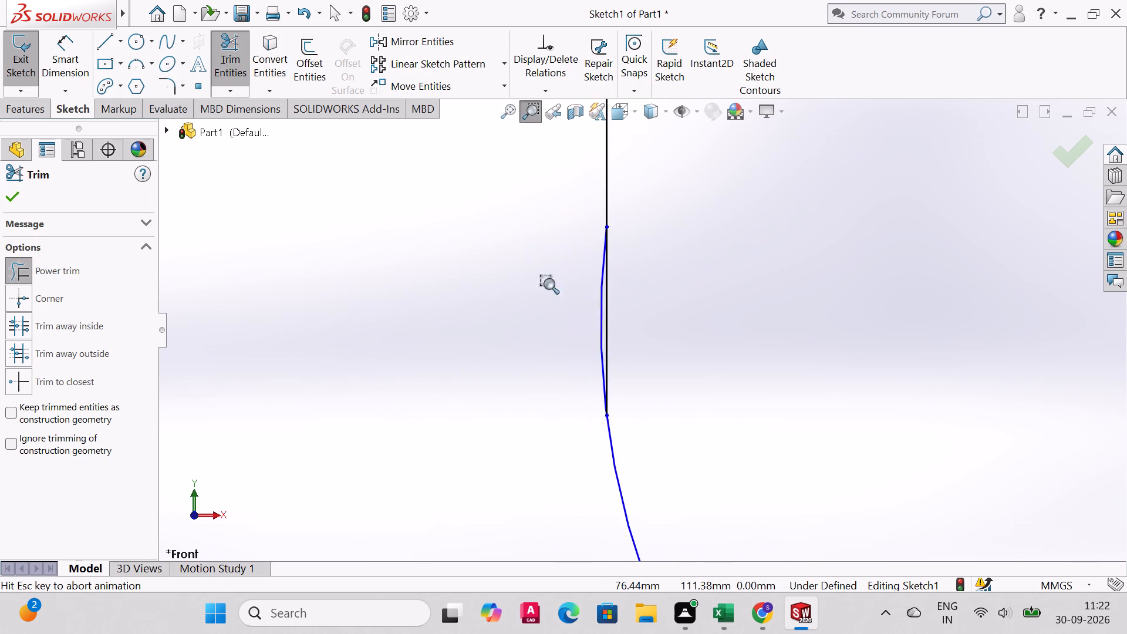
{"action": "left_click_drag", "start_coordinate": [453, 161], "coordinate": [772, 436]}
{"action": "left_click_drag", "start_coordinate": [588, 318], "coordinate": [619, 338]}
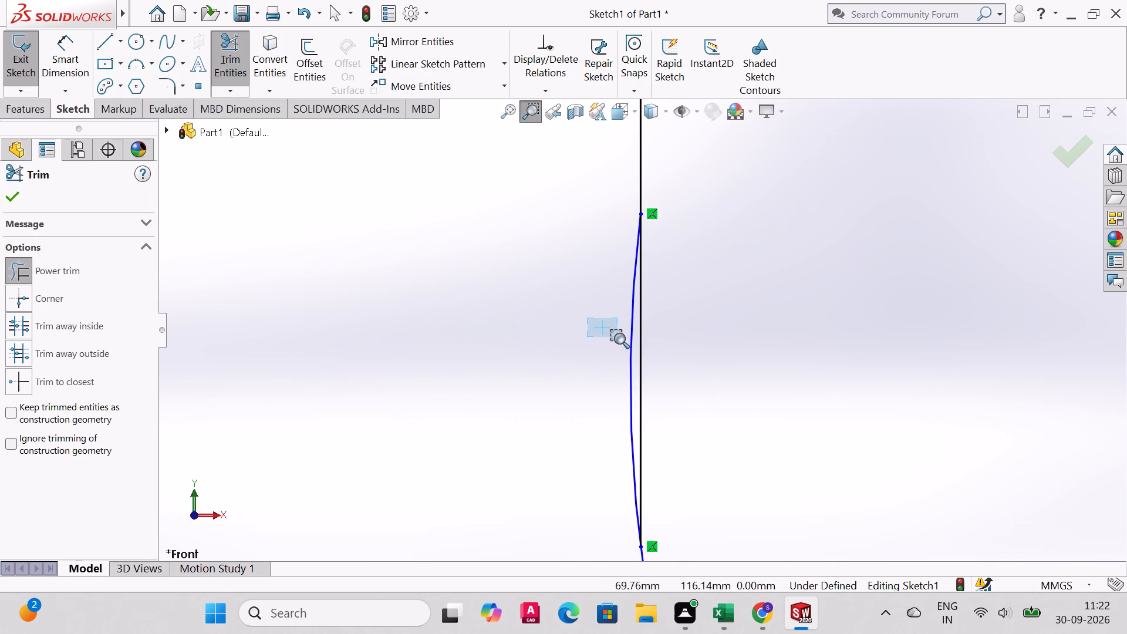
{"action": "left_click_drag", "start_coordinate": [619, 338], "coordinate": [620, 338]}
{"action": "scroll", "coordinate": [711, 255], "scroll_direction": "down", "scroll_amount": 3}
{"action": "scroll", "coordinate": [711, 255], "scroll_direction": "up", "scroll_amount": 7}
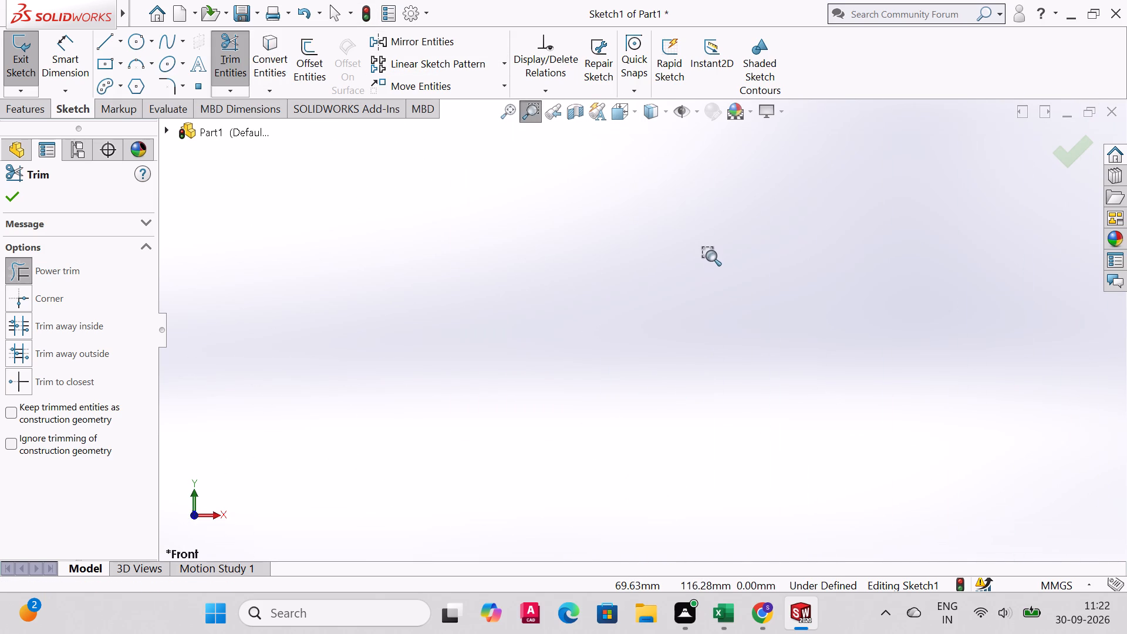
{"action": "scroll", "coordinate": [711, 255], "scroll_direction": "up", "scroll_amount": 16}
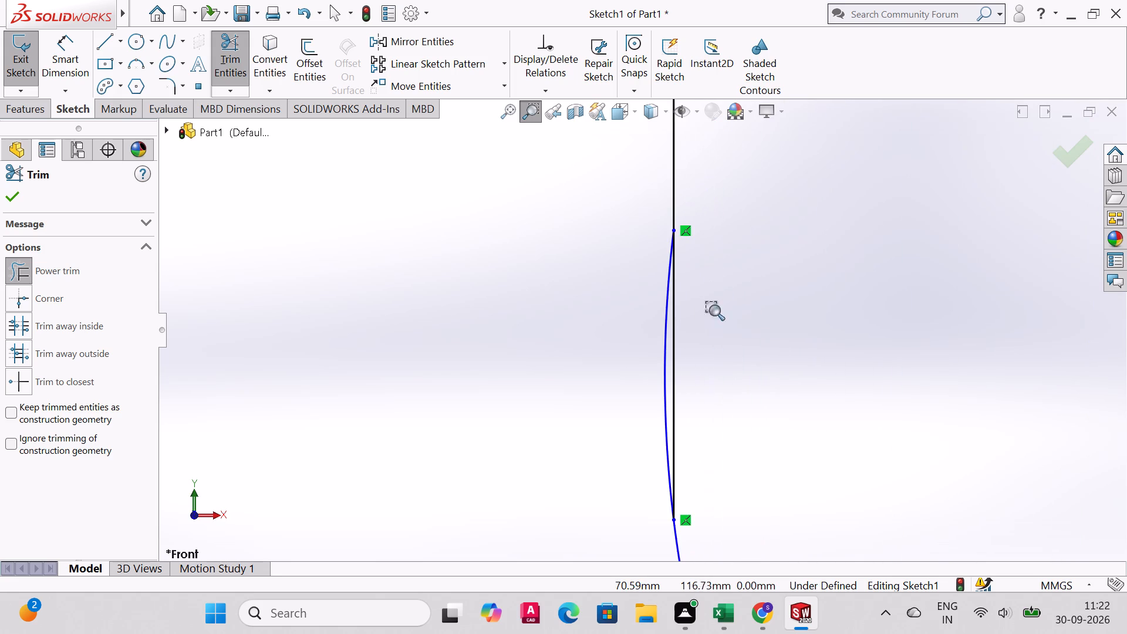
{"action": "scroll", "coordinate": [699, 387], "scroll_direction": "up", "scroll_amount": 1}
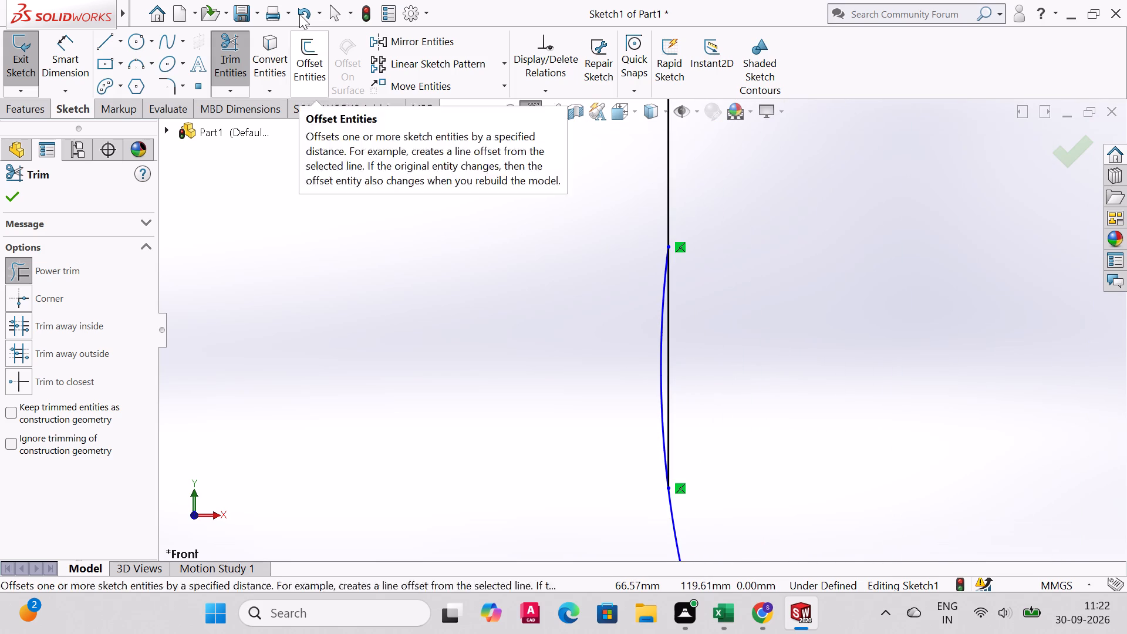
{"action": "left_click", "coordinate": [228, 53]}
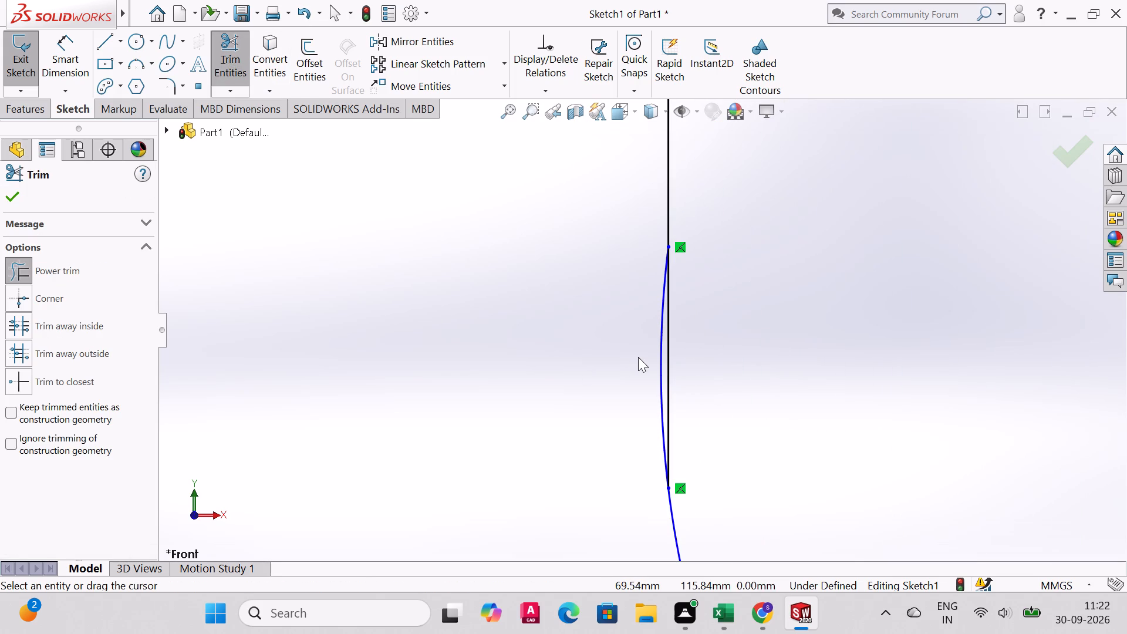
{"action": "left_click_drag", "start_coordinate": [630, 362], "coordinate": [663, 382]}
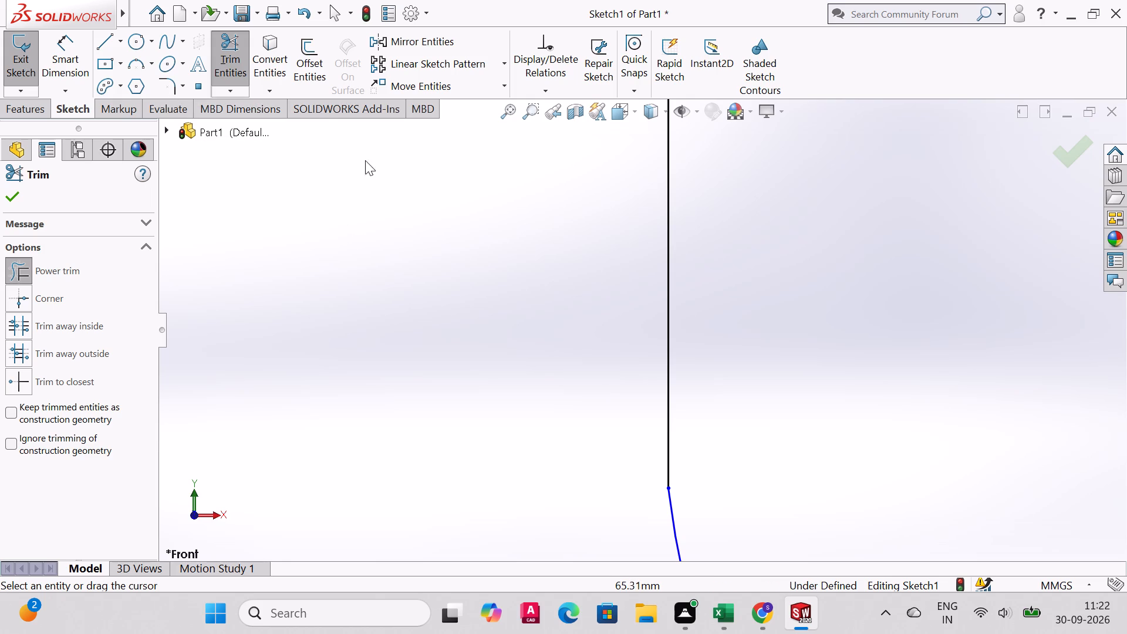
{"action": "left_click", "coordinate": [9, 197]}
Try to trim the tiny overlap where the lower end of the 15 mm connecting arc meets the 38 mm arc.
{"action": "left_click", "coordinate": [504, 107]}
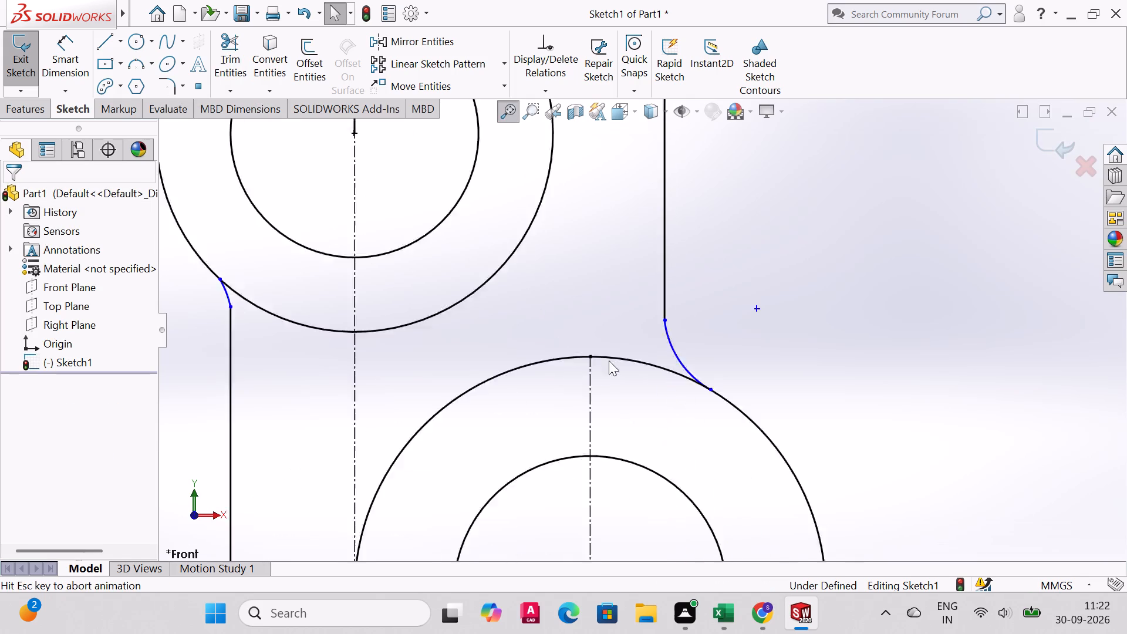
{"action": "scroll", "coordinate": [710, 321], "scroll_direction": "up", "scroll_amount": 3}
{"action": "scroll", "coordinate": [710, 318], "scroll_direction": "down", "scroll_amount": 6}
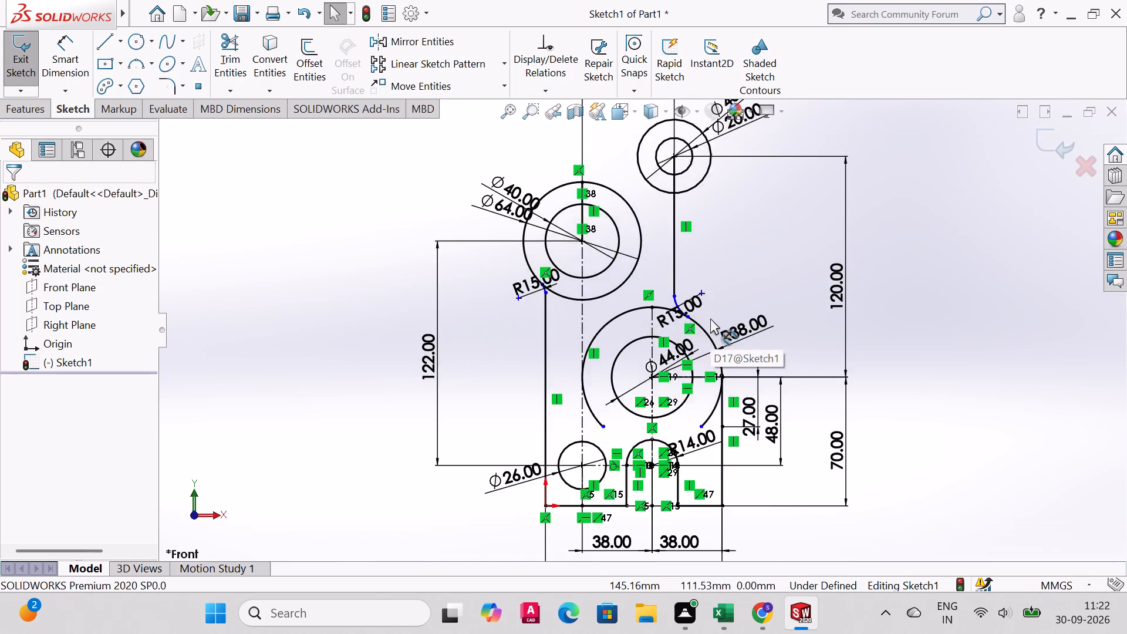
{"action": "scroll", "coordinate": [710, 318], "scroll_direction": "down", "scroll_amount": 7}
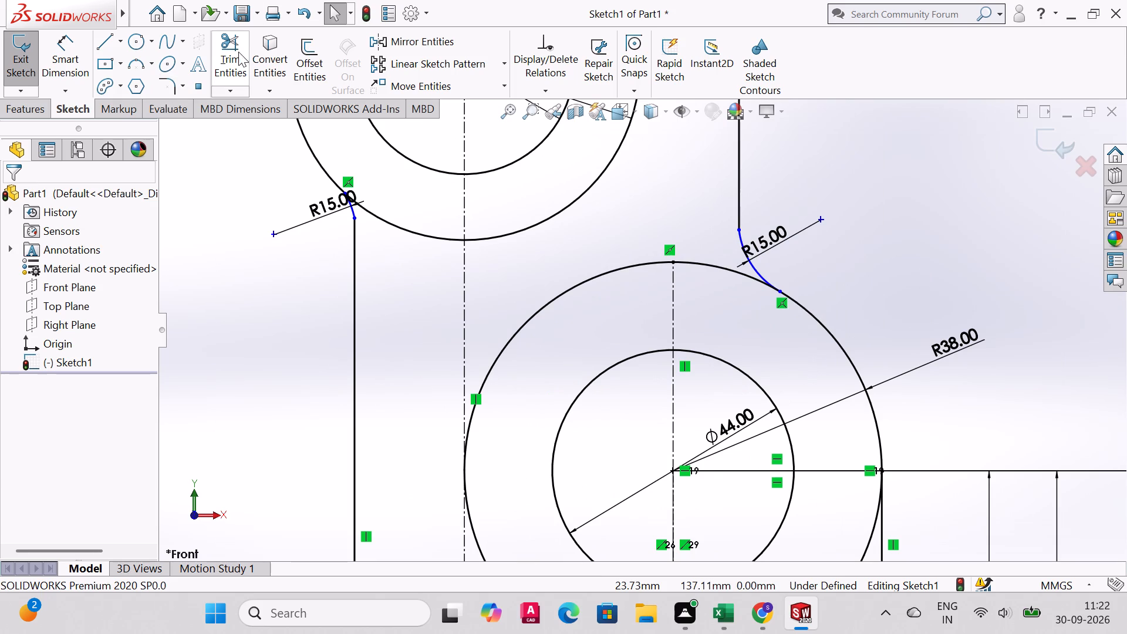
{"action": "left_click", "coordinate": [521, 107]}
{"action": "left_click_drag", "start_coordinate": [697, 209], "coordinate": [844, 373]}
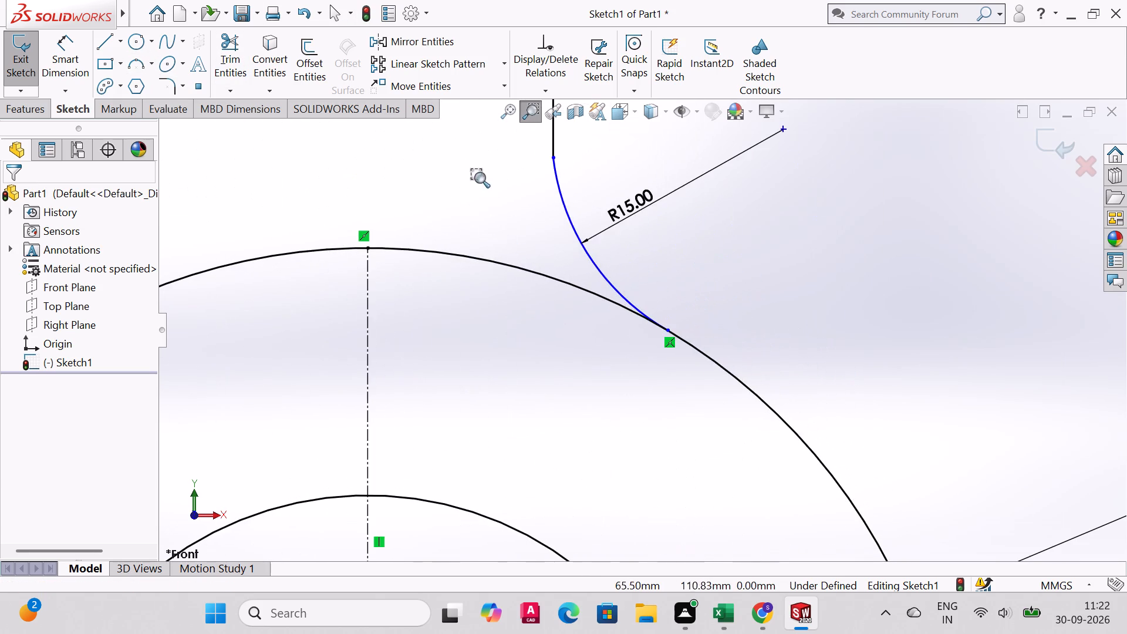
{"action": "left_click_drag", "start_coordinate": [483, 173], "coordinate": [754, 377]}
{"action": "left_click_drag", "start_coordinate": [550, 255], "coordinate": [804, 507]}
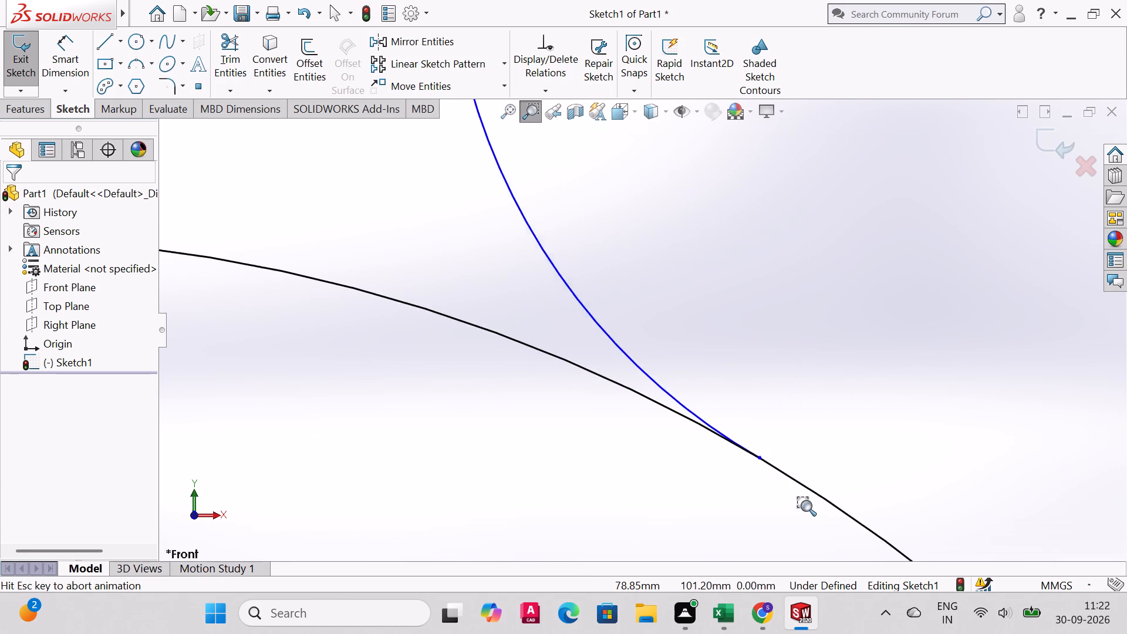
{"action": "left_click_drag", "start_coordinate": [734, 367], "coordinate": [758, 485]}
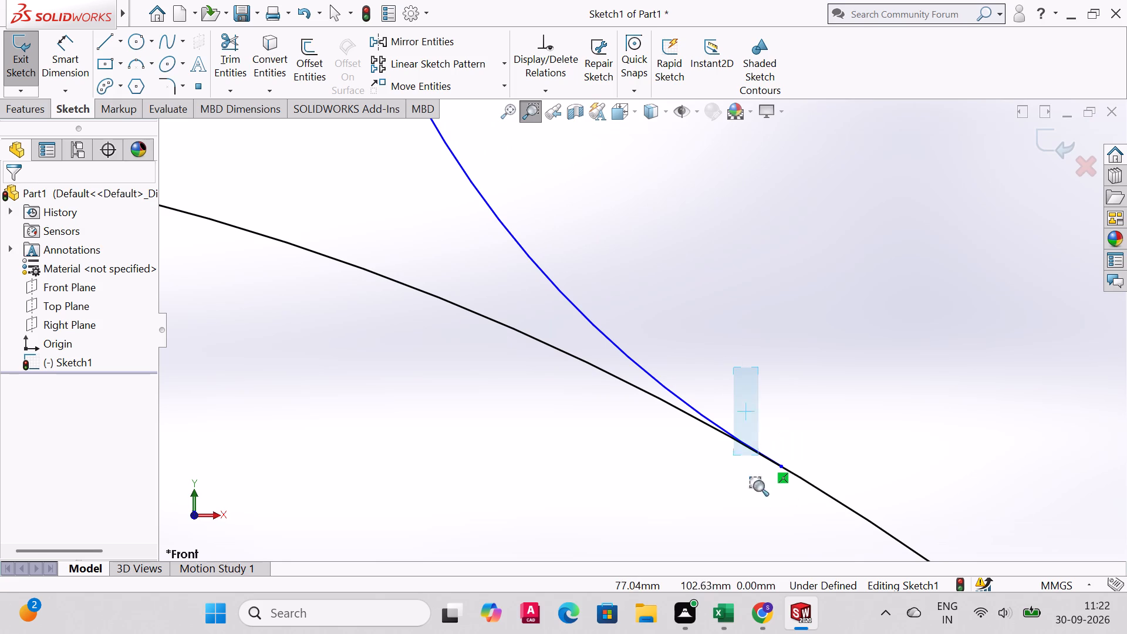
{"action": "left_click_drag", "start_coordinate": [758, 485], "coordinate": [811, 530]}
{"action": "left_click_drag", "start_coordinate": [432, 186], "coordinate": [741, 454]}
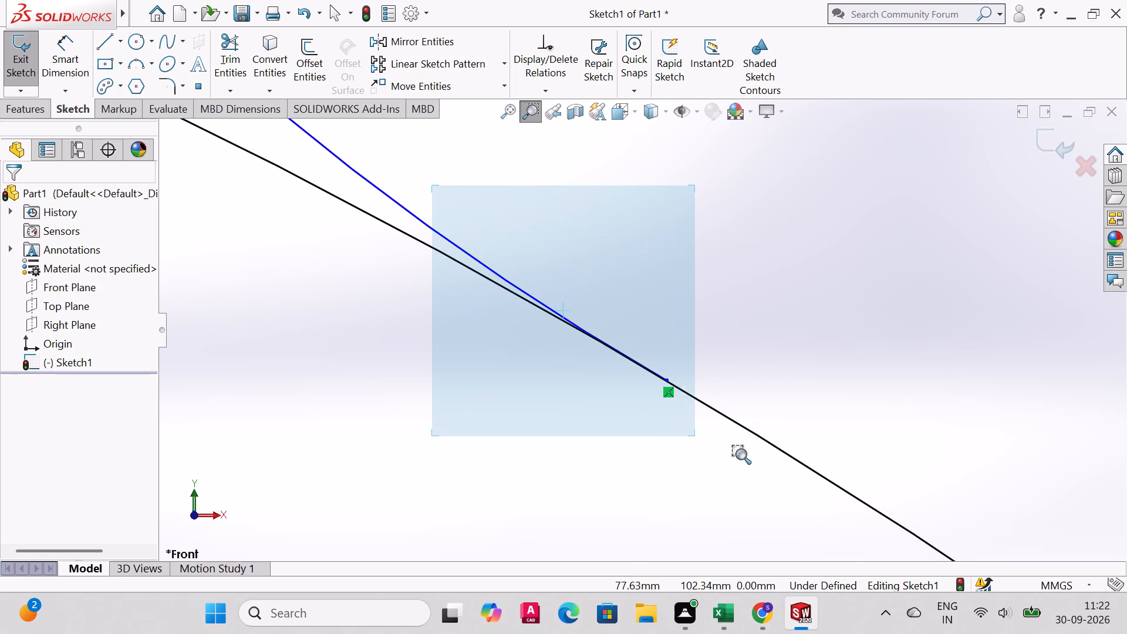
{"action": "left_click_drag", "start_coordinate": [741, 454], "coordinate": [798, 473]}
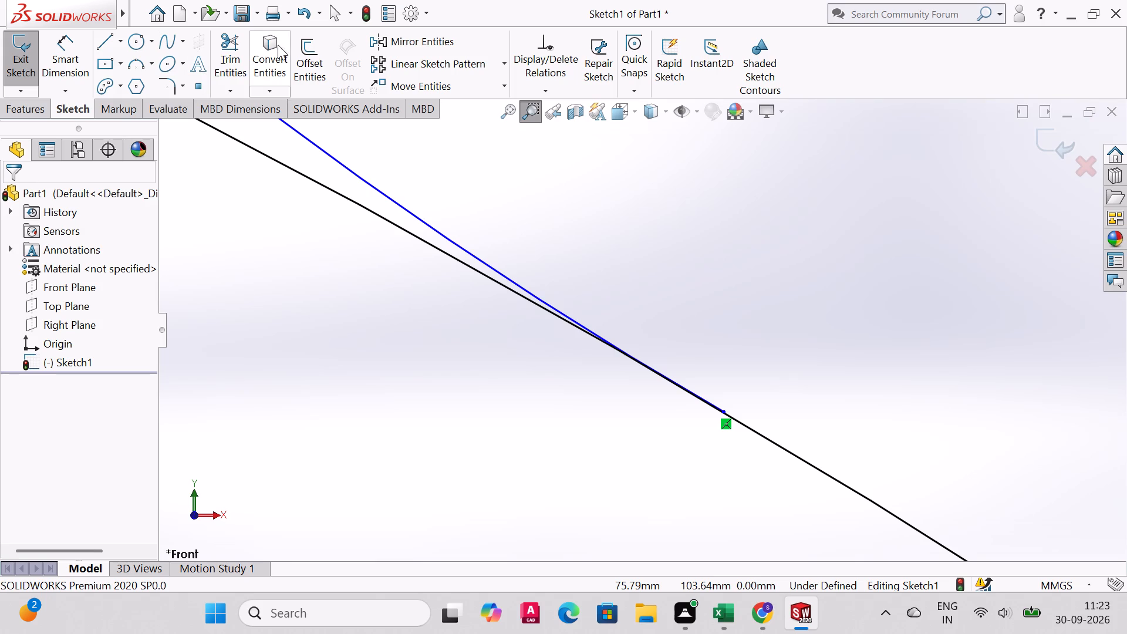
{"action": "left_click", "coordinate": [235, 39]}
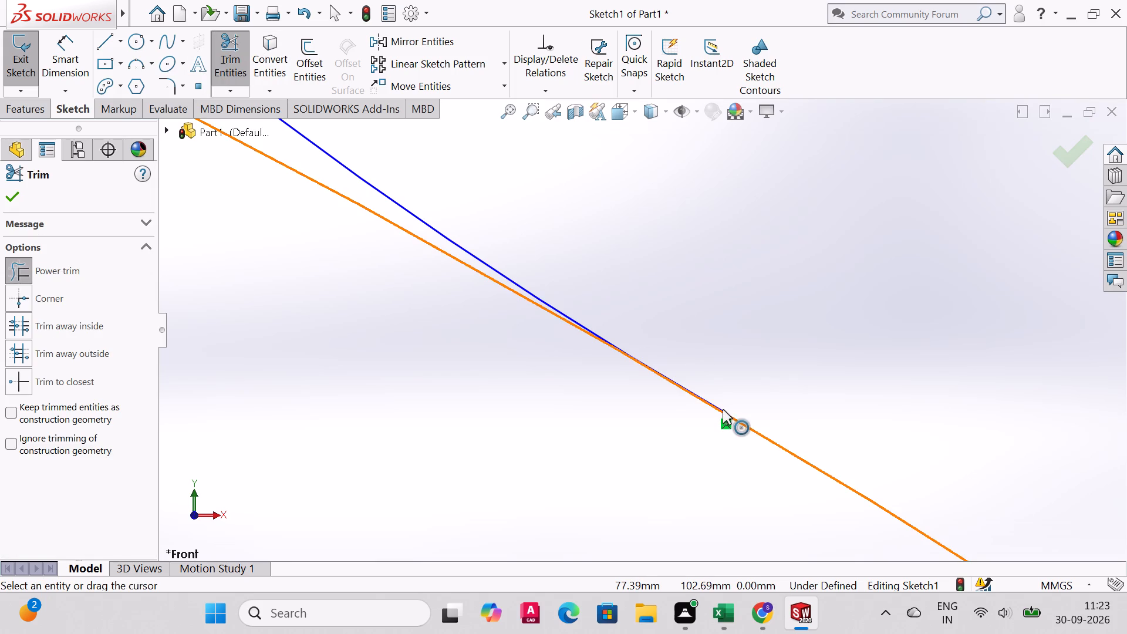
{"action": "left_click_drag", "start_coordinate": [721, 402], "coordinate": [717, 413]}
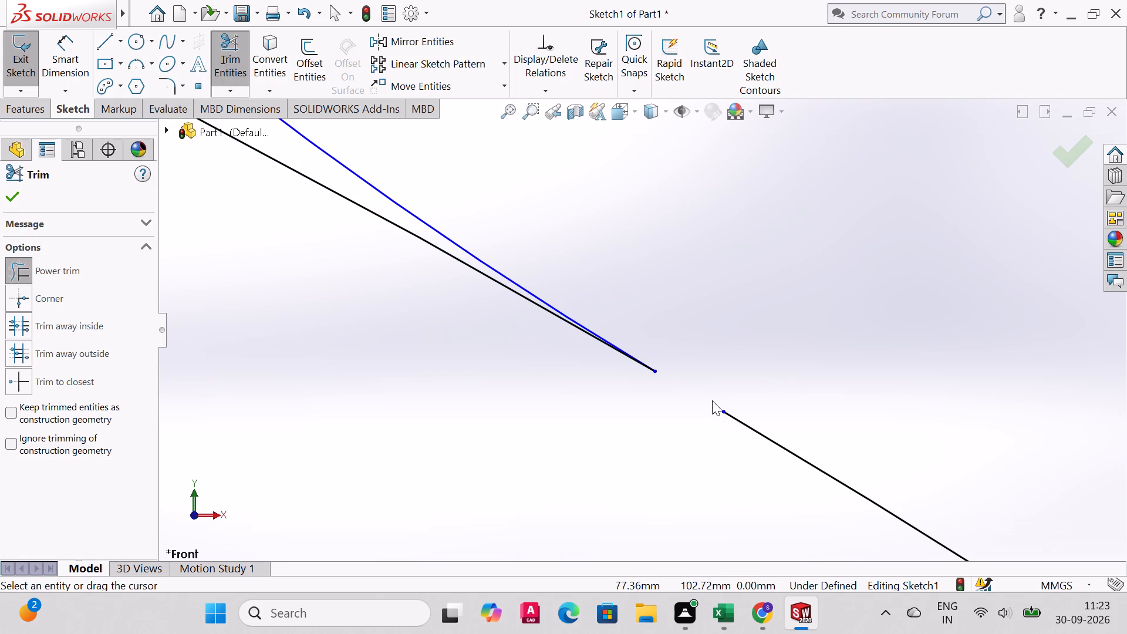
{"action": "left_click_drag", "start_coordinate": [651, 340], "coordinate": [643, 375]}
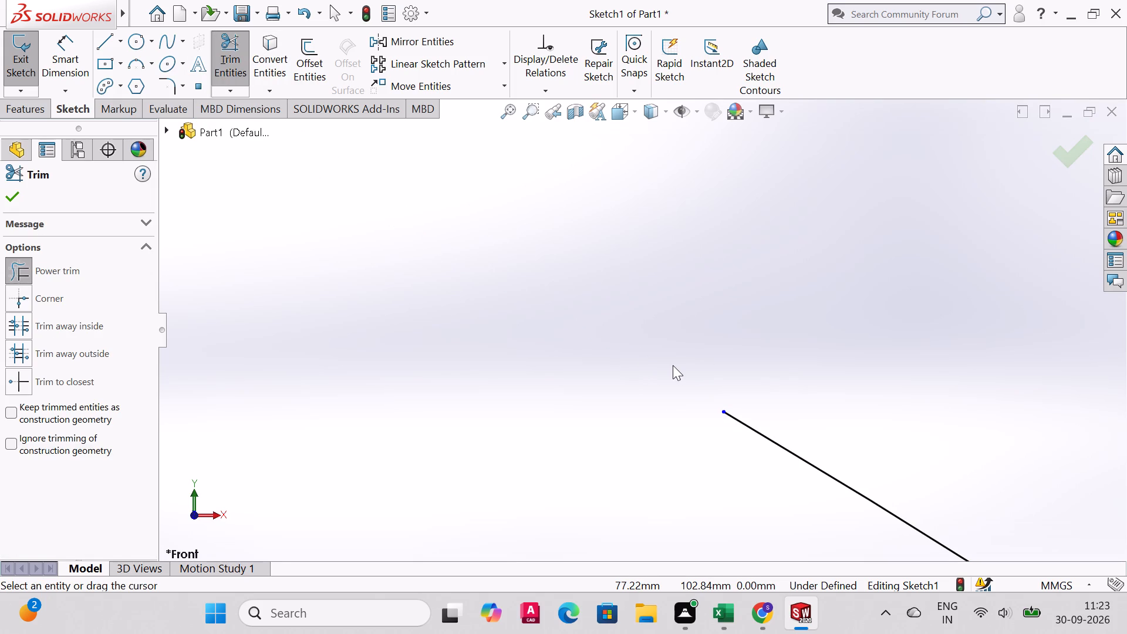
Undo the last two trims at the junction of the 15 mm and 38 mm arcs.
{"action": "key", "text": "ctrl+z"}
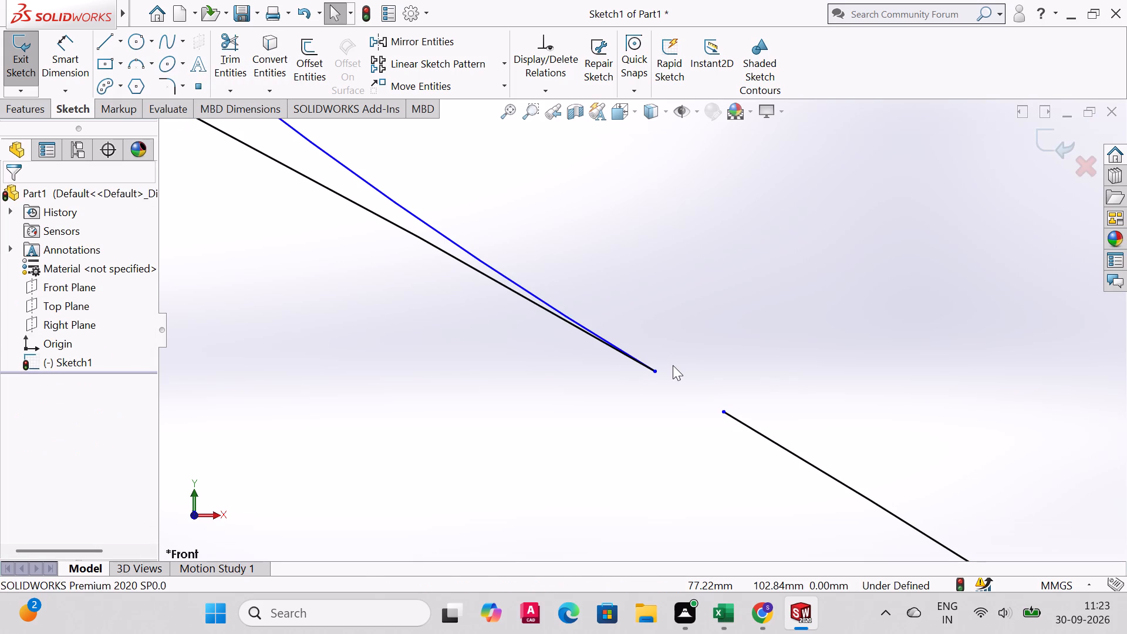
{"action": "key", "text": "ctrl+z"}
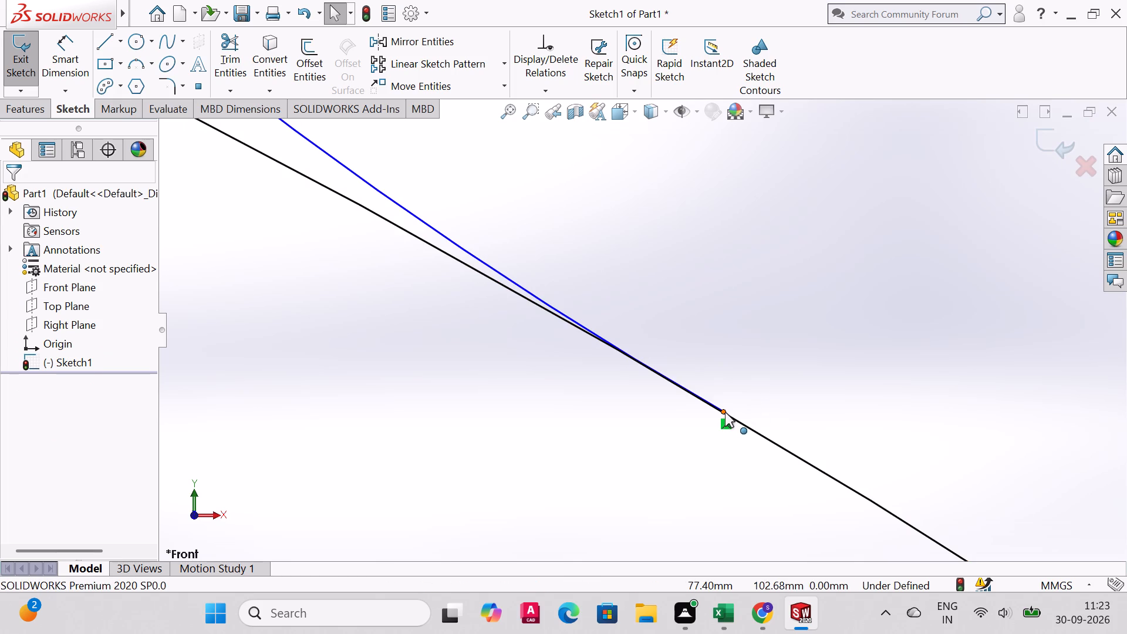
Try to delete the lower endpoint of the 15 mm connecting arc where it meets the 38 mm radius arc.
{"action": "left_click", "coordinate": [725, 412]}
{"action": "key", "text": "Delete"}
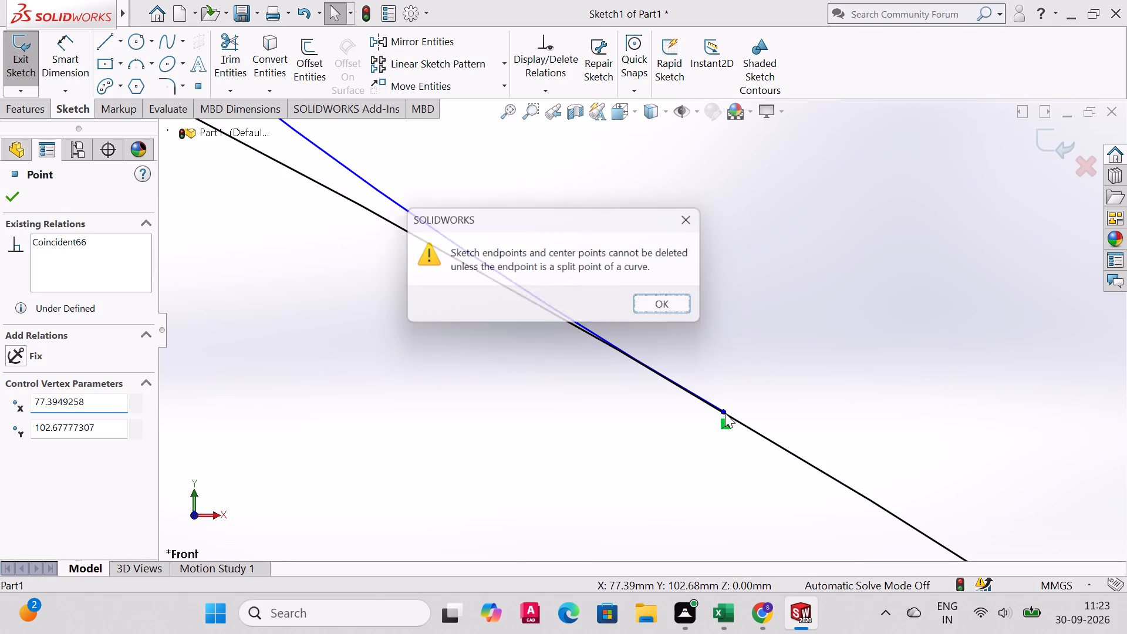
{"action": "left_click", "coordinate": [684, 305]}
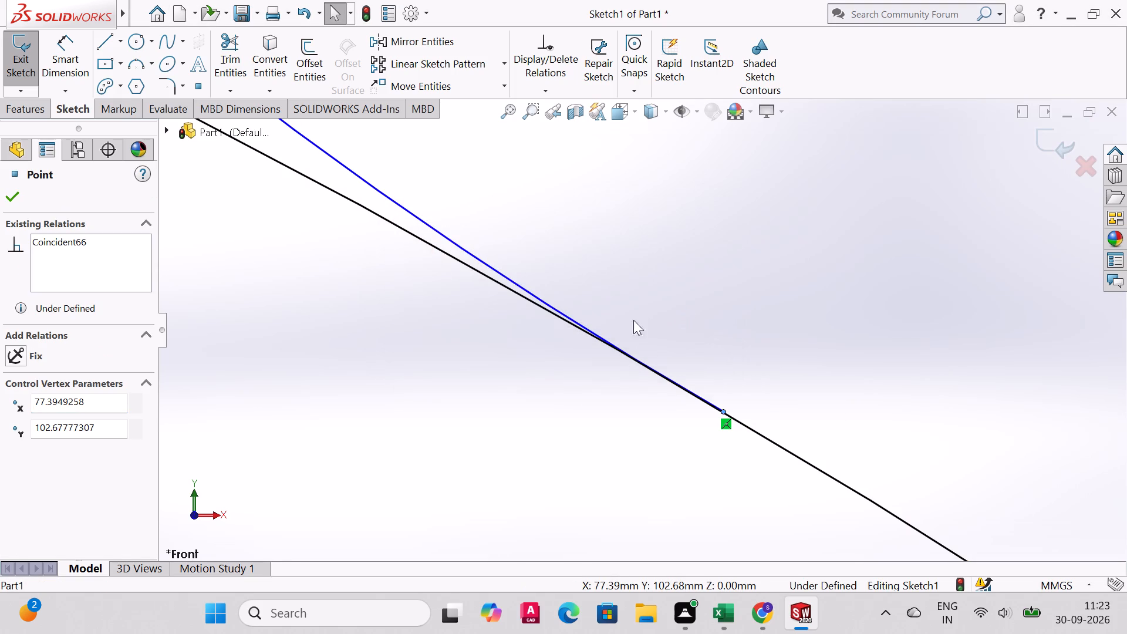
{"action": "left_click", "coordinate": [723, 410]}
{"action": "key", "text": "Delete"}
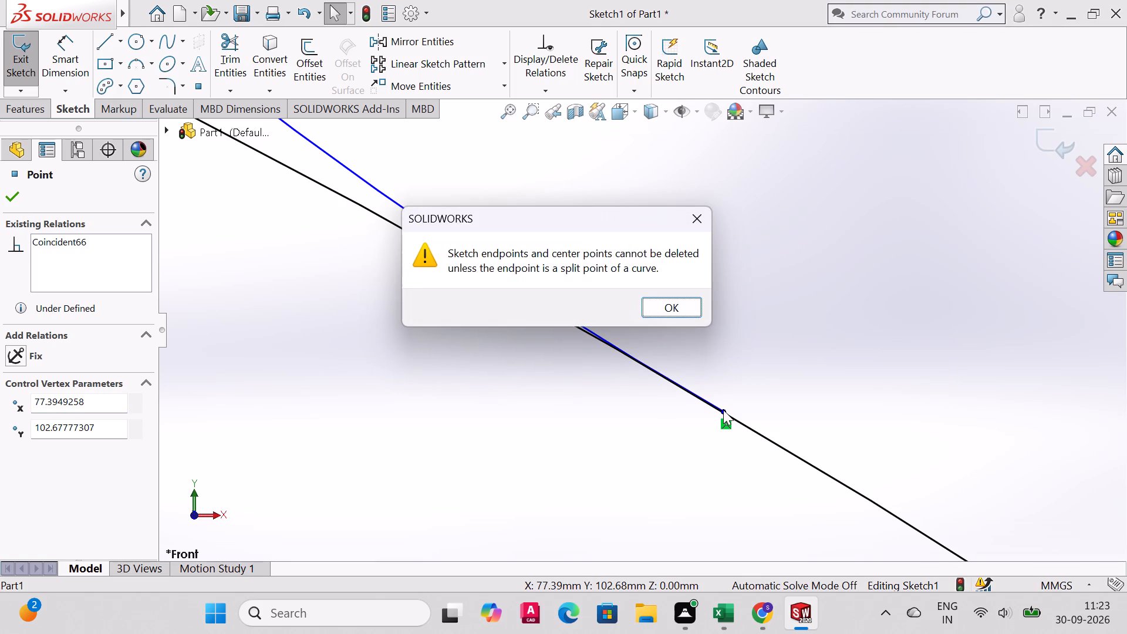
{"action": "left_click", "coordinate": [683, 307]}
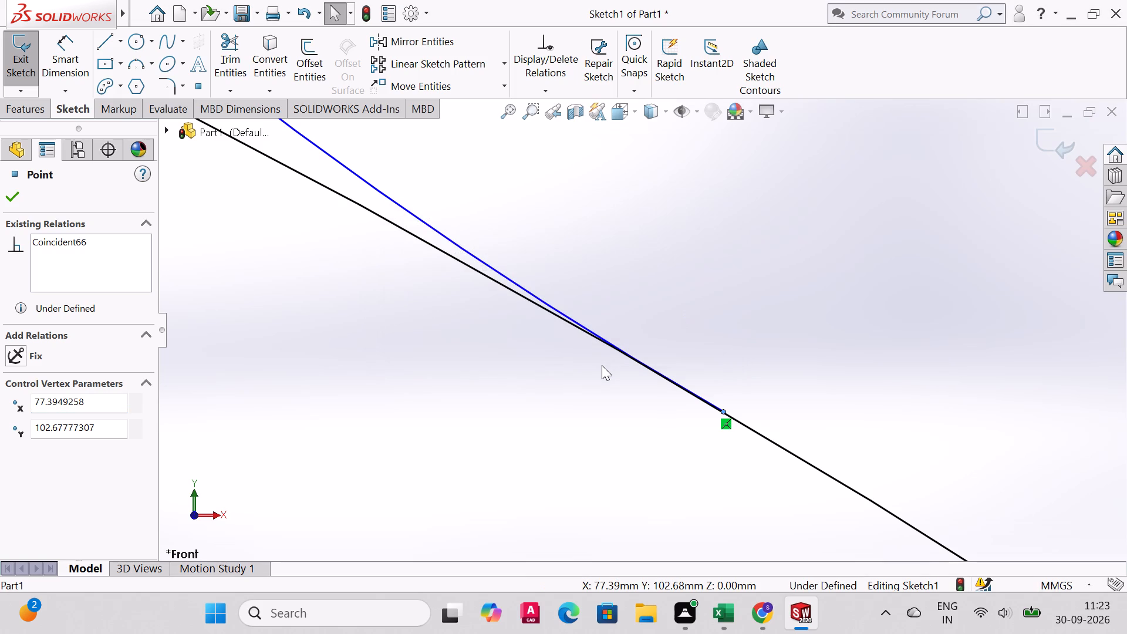
Delete the 15 mm arc connecting the upper vertical line to the 38 mm radius arc, including its dimension.
{"action": "scroll", "coordinate": [602, 365], "scroll_direction": "up", "scroll_amount": 5}
{"action": "scroll", "coordinate": [602, 365], "scroll_direction": "down", "scroll_amount": 5}
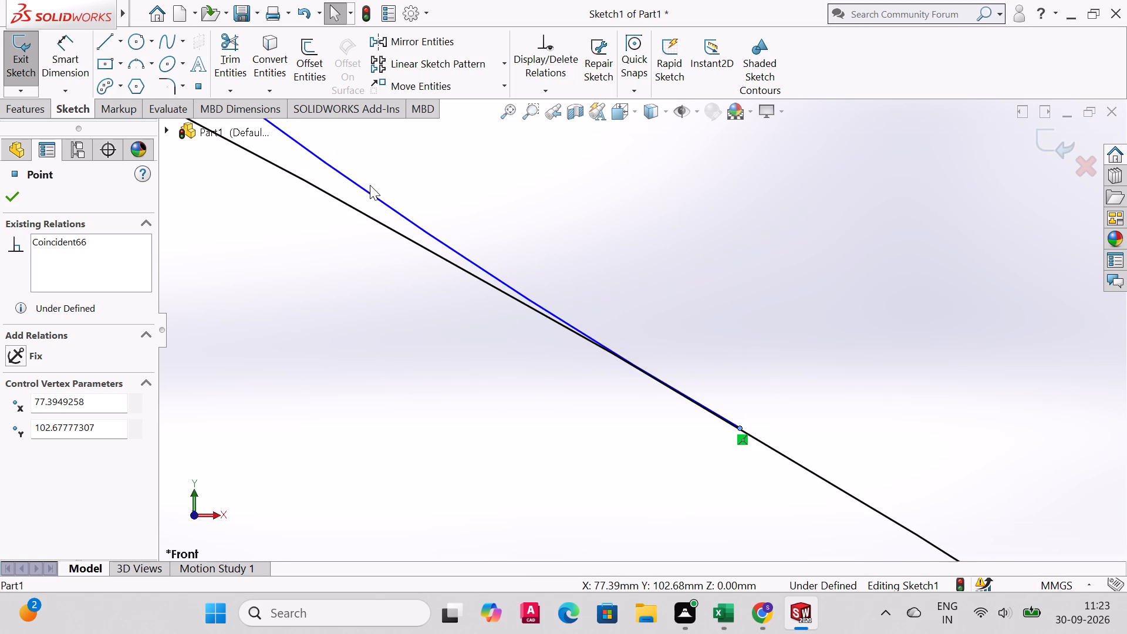
{"action": "left_click", "coordinate": [368, 191]}
{"action": "key", "text": "Delete"}
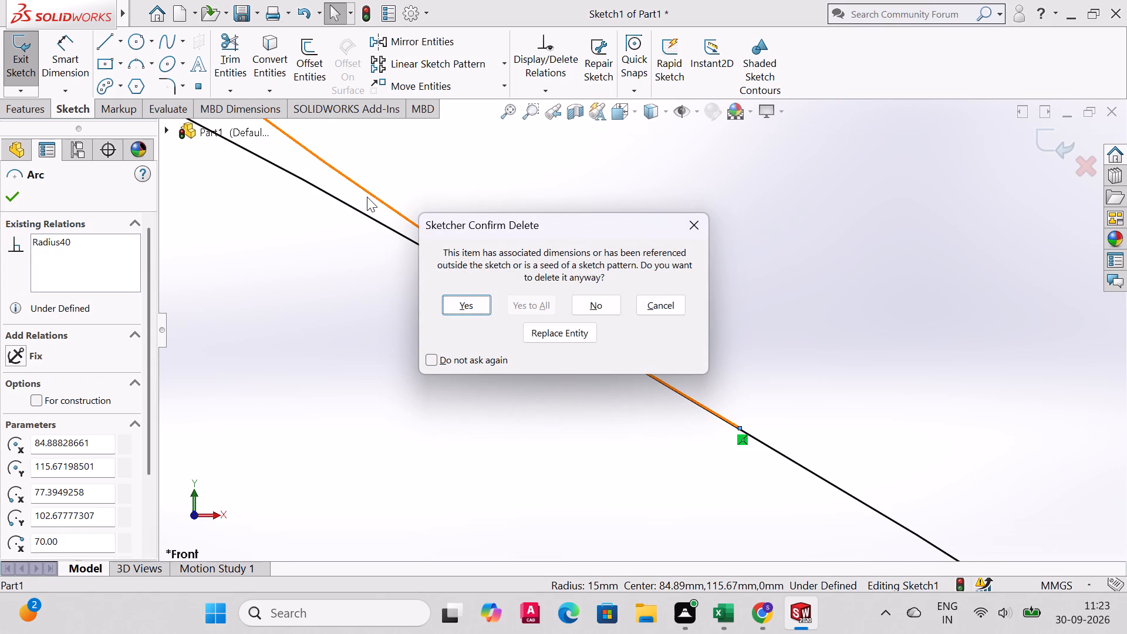
{"action": "left_click", "coordinate": [467, 306]}
Add a 15 mm sketch fillet between the 38 mm radius arc and the lower end of the upper vertical line.
{"action": "scroll", "coordinate": [527, 449], "scroll_direction": "down", "scroll_amount": 4}
{"action": "scroll", "coordinate": [521, 426], "scroll_direction": "up", "scroll_amount": 4}
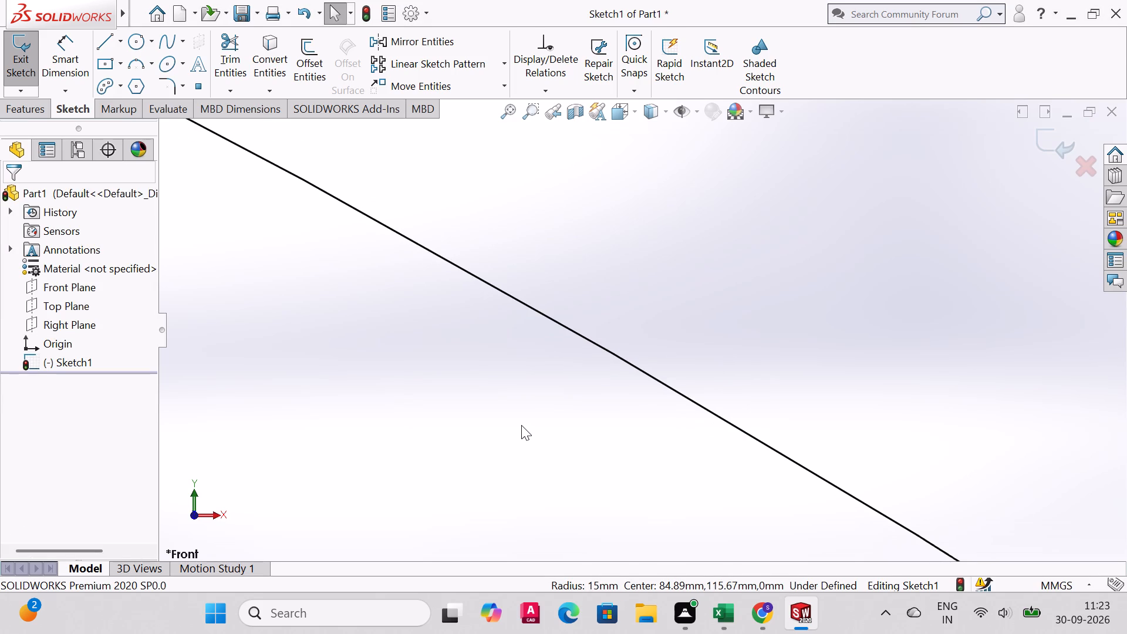
{"action": "scroll", "coordinate": [521, 425], "scroll_direction": "up", "scroll_amount": 20}
{"action": "scroll", "coordinate": [521, 425], "scroll_direction": "up", "scroll_amount": 2}
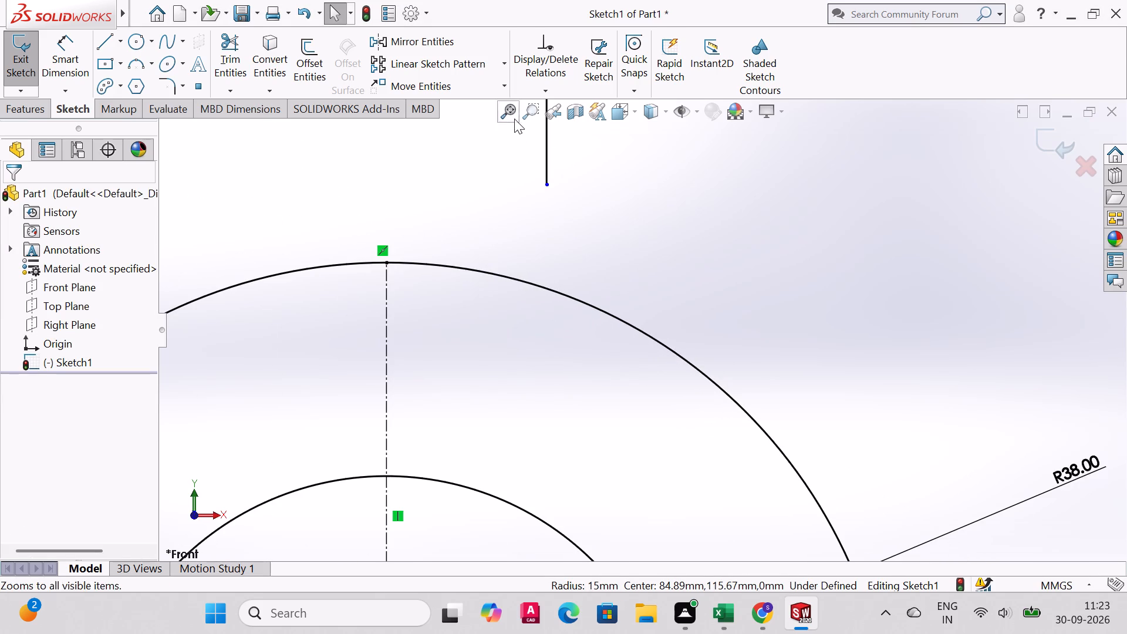
{"action": "left_click", "coordinate": [512, 111]}
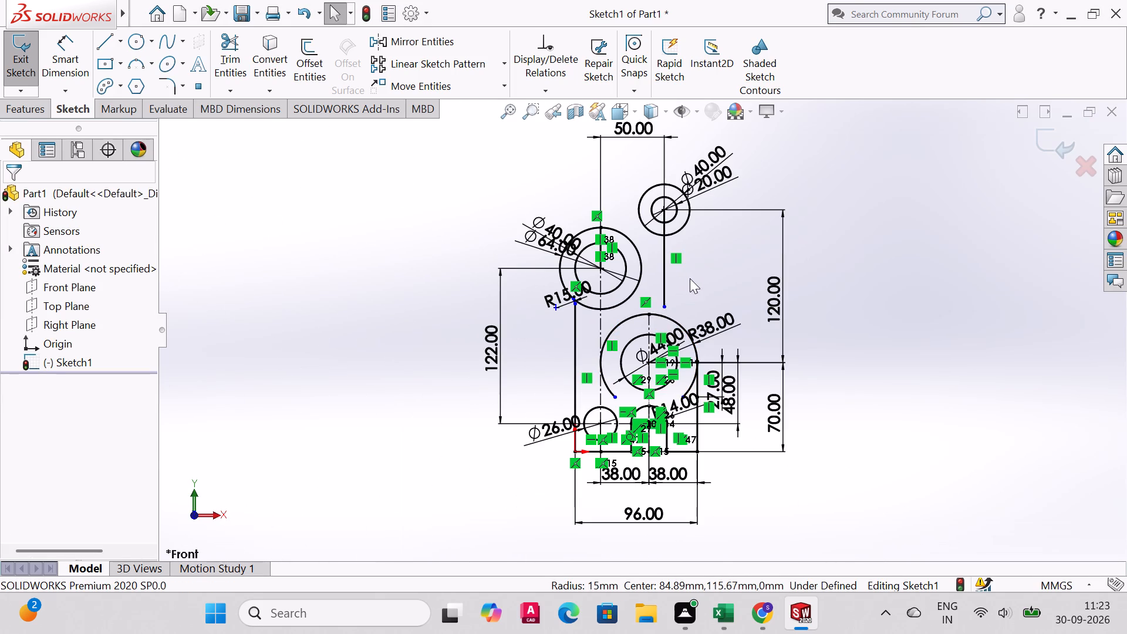
{"action": "scroll", "coordinate": [691, 279], "scroll_direction": "down", "scroll_amount": 2}
{"action": "scroll", "coordinate": [728, 293], "scroll_direction": "up", "scroll_amount": 3}
{"action": "scroll", "coordinate": [728, 292], "scroll_direction": "down", "scroll_amount": 8}
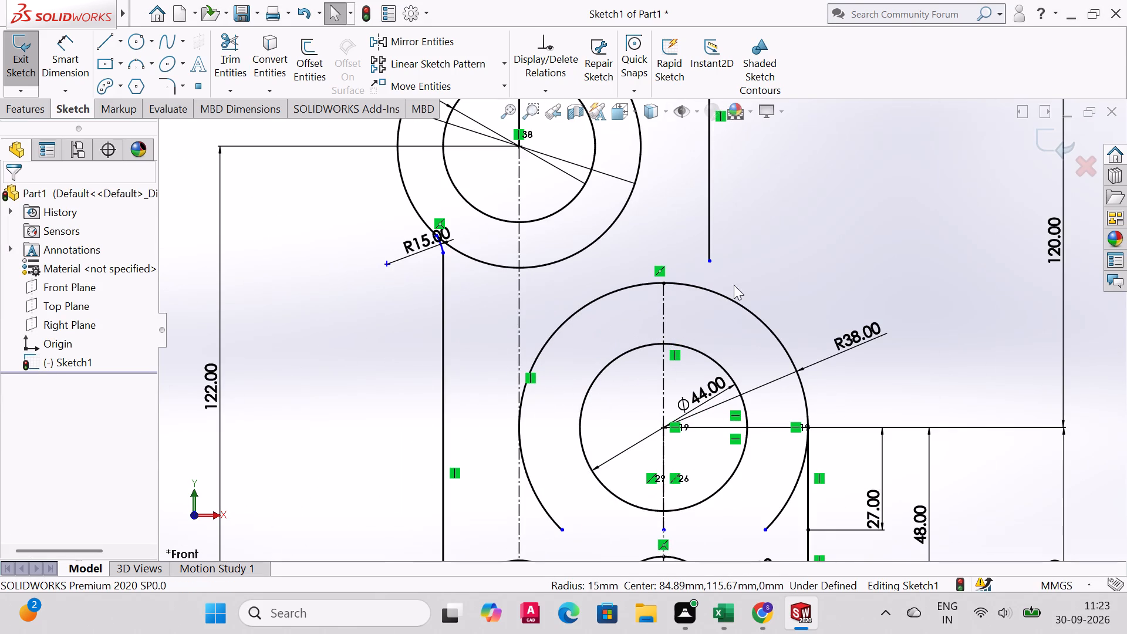
{"action": "left_click", "coordinate": [172, 85]}
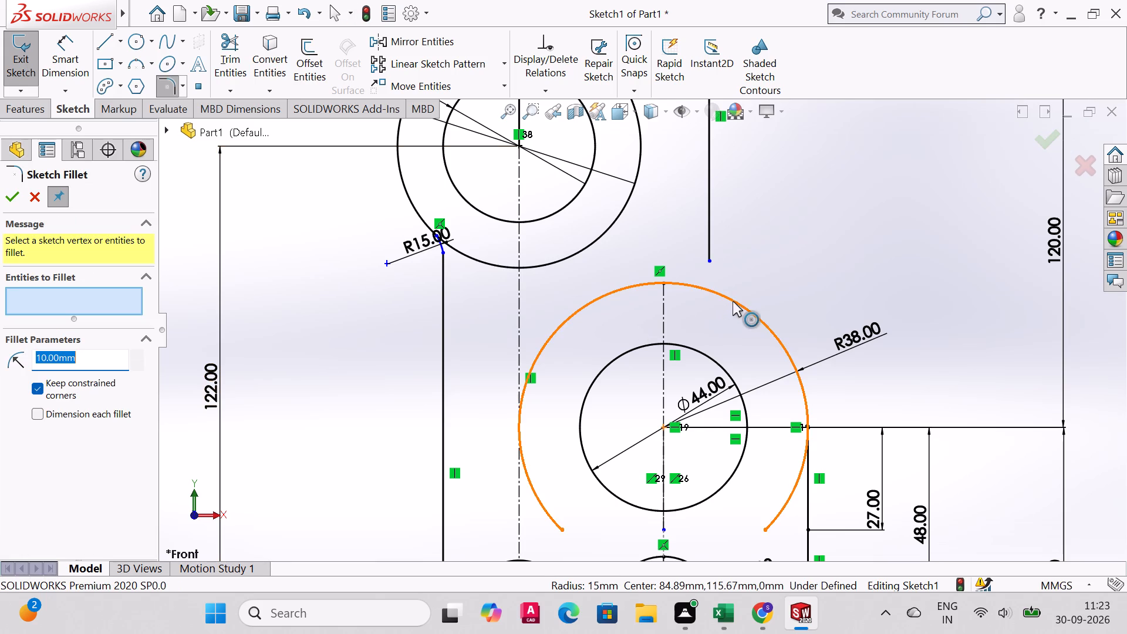
{"action": "left_click", "coordinate": [738, 301]}
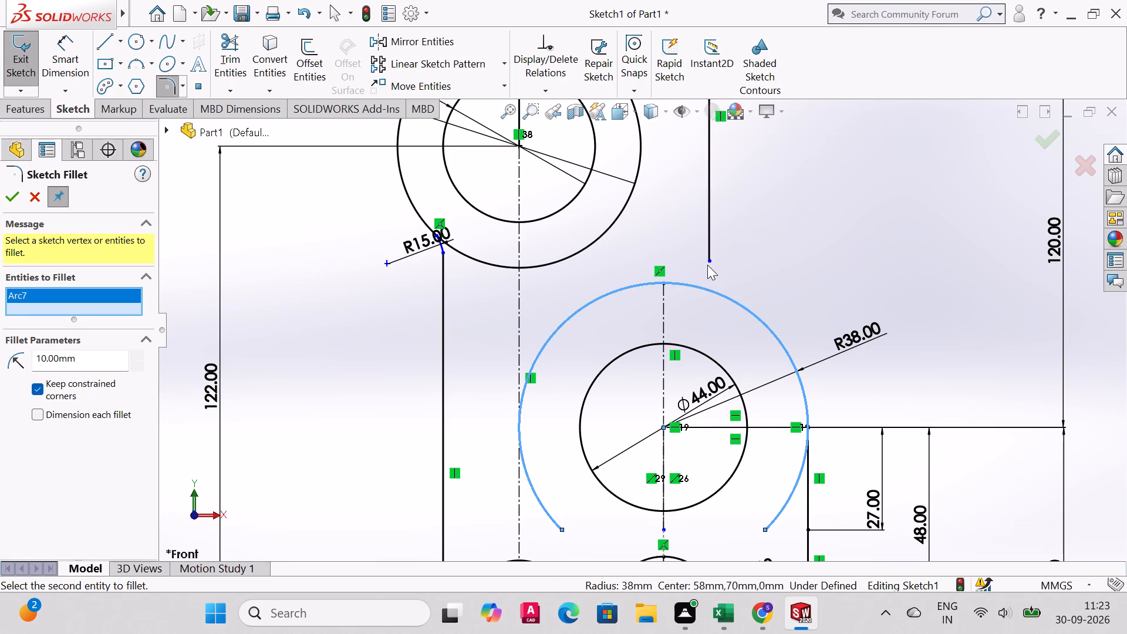
{"action": "left_click", "coordinate": [710, 263]}
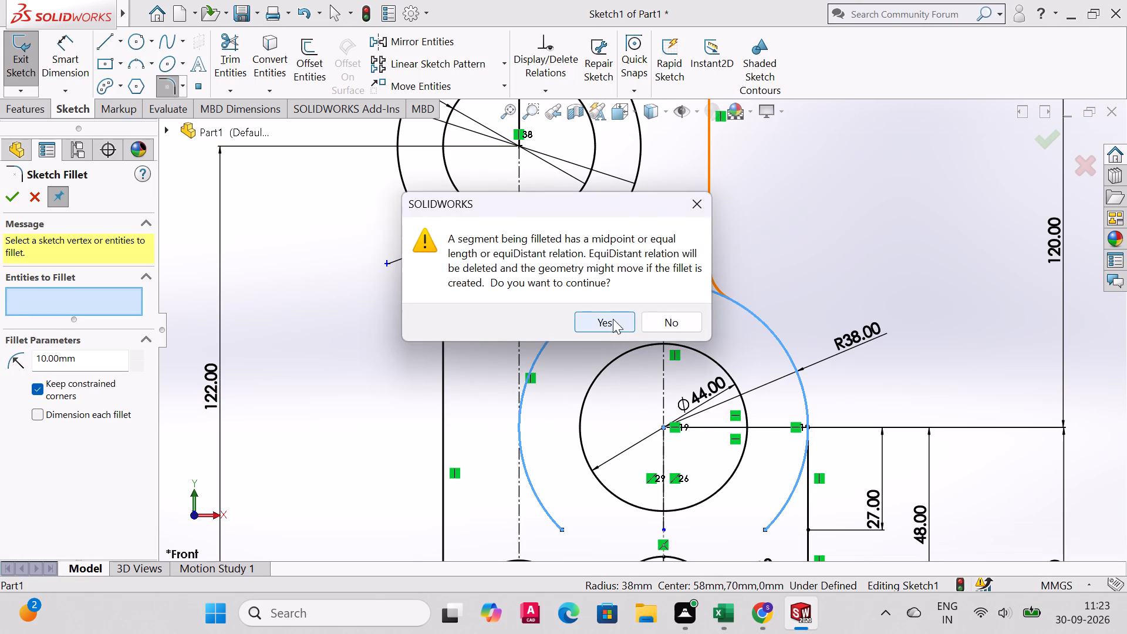
{"action": "left_click", "coordinate": [613, 319]}
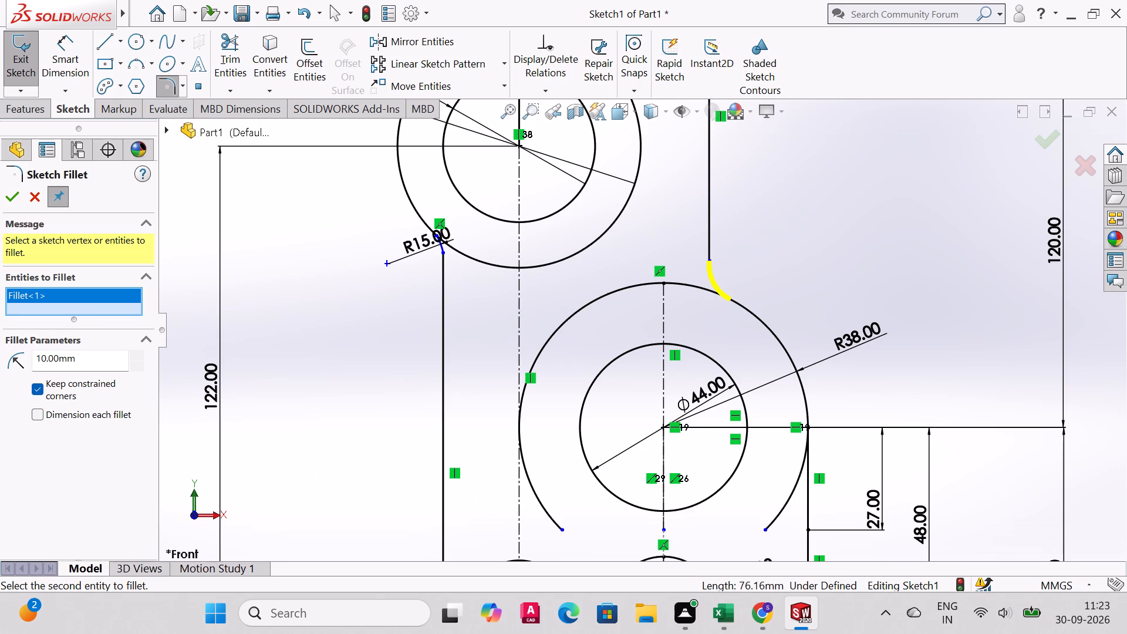
{"action": "left_click_drag", "start_coordinate": [86, 358], "coordinate": [28, 358]}
{"action": "key", "text": "1"}
{"action": "key", "text": "5"}
{"action": "key", "text": "Return"}
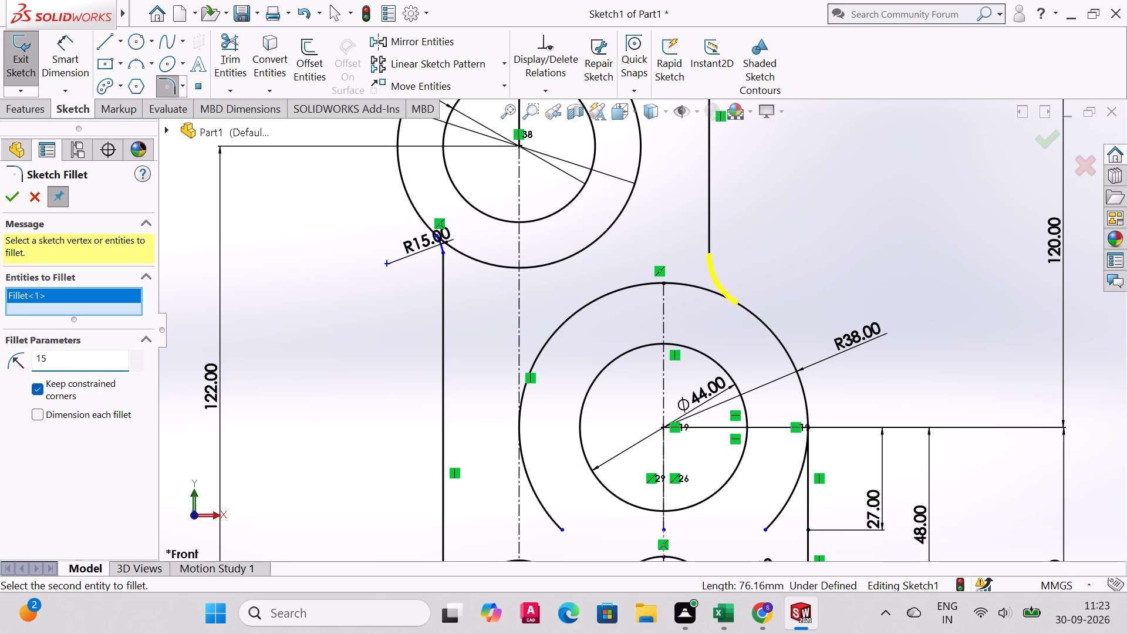
{"action": "left_click", "coordinate": [7, 191]}
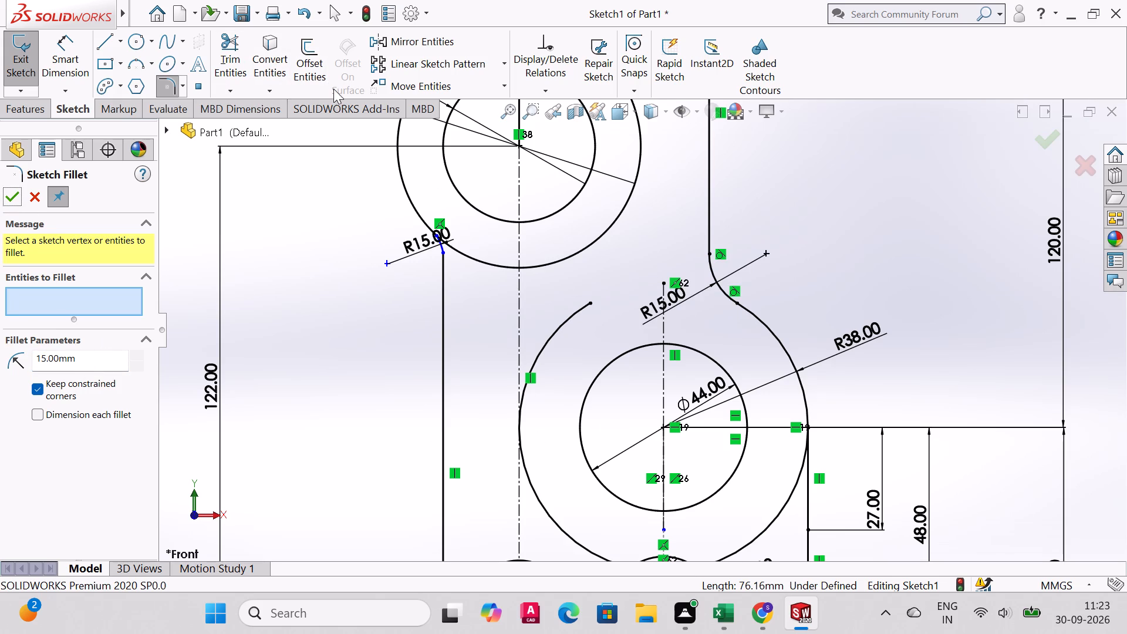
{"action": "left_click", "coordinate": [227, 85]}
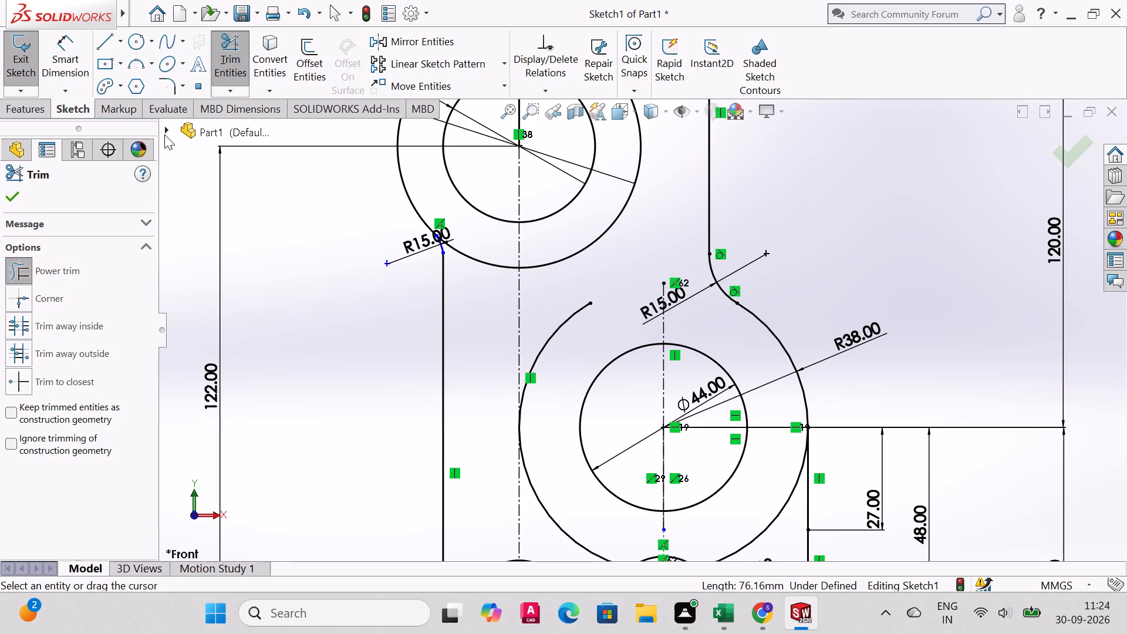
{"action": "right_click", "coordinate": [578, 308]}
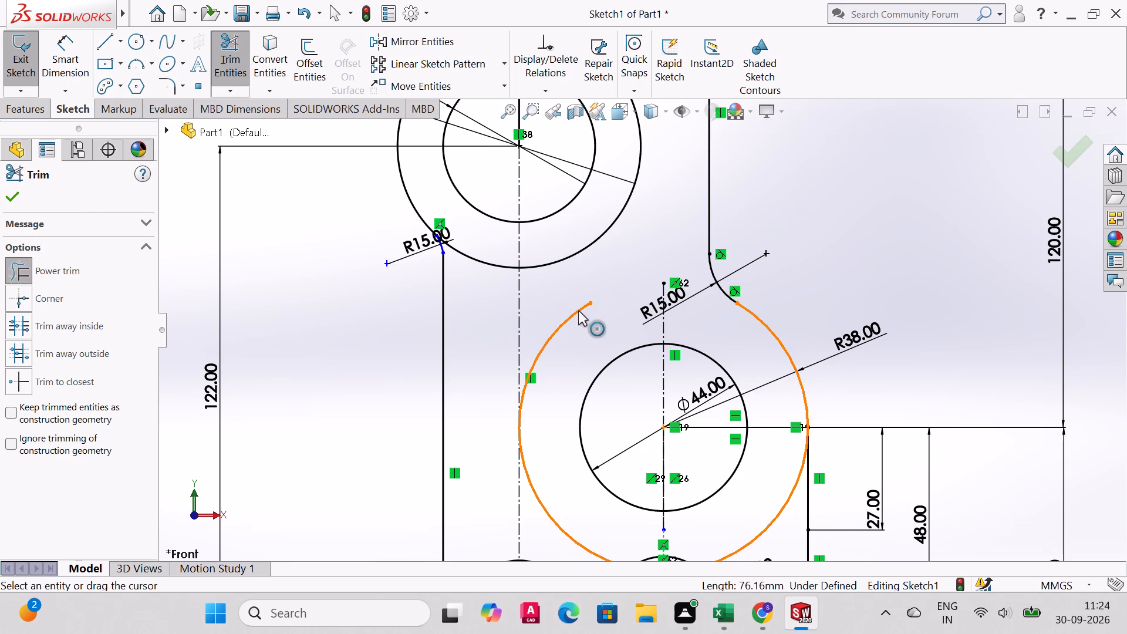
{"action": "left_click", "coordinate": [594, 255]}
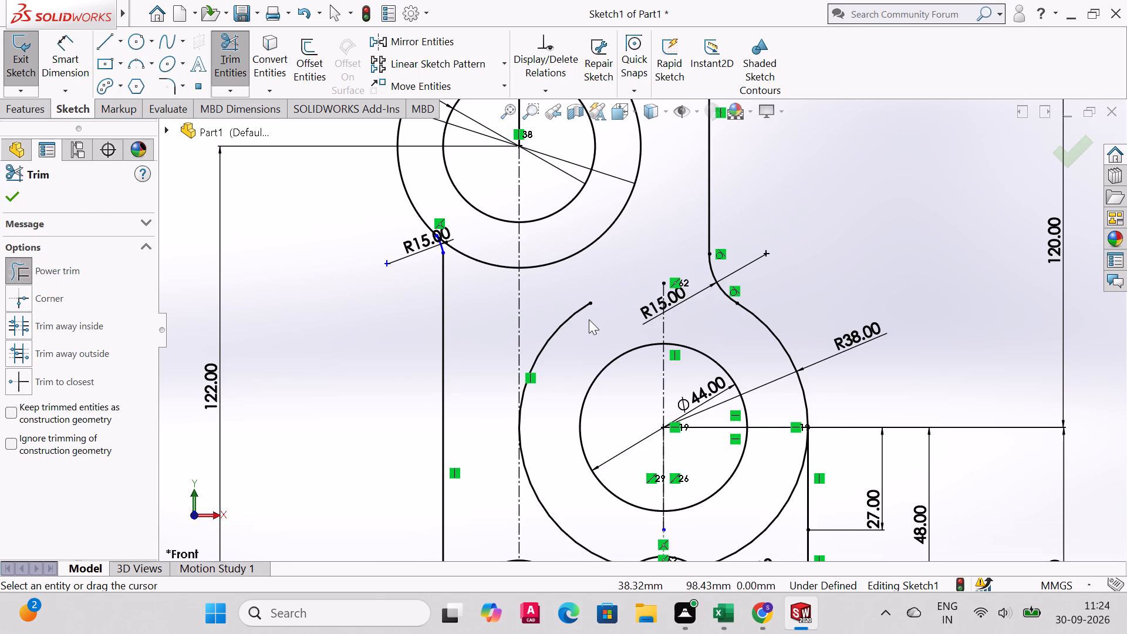
Extend the open upper end of the 38 mm radius arc to the vertical centreline with Extend Entities.
{"action": "left_click", "coordinate": [247, 92]}
{"action": "left_click", "coordinate": [275, 134]}
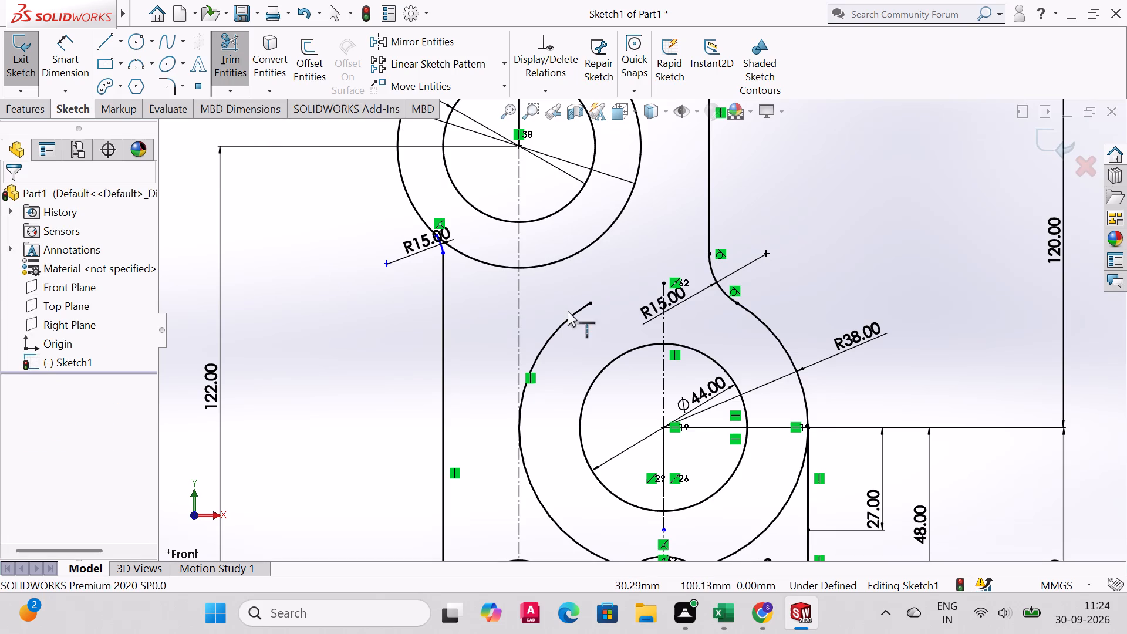
{"action": "left_click", "coordinate": [585, 305]}
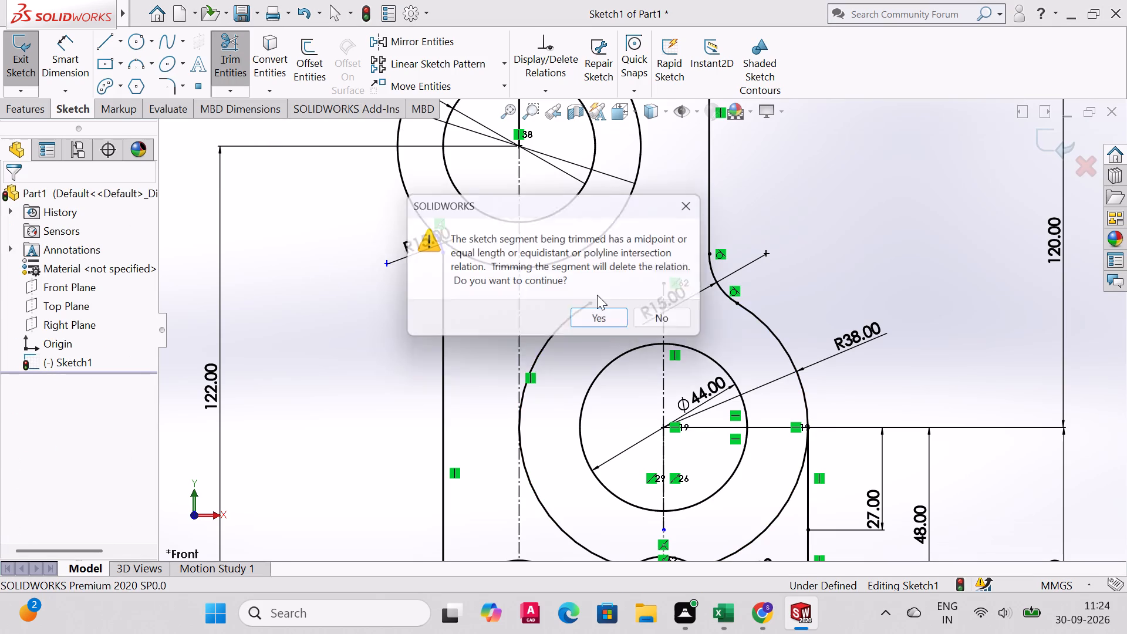
{"action": "left_click", "coordinate": [593, 315]}
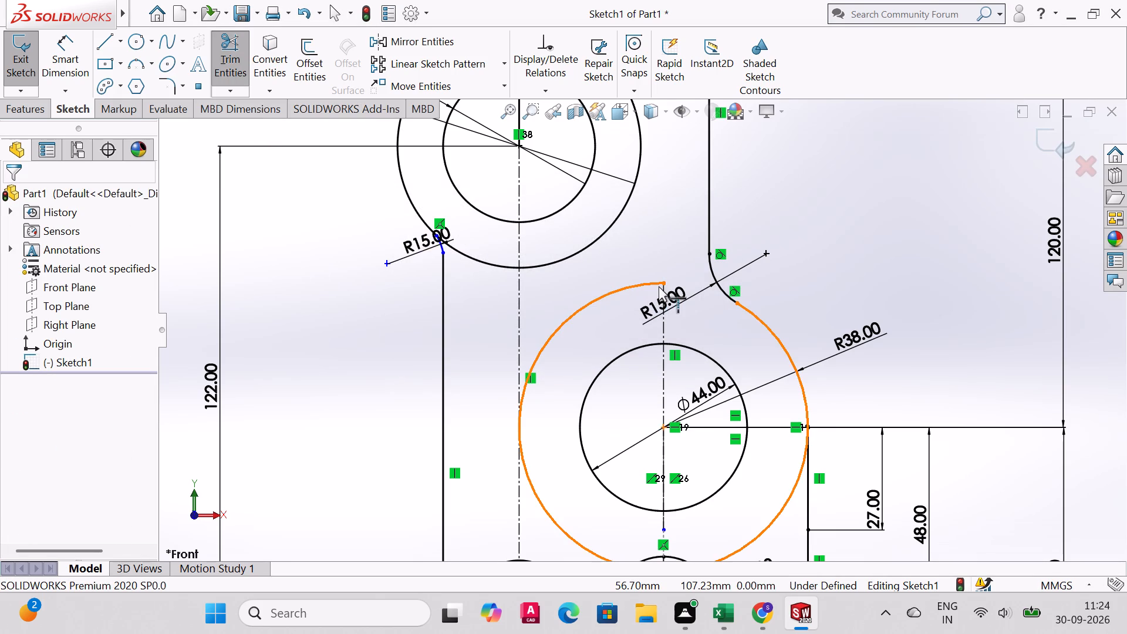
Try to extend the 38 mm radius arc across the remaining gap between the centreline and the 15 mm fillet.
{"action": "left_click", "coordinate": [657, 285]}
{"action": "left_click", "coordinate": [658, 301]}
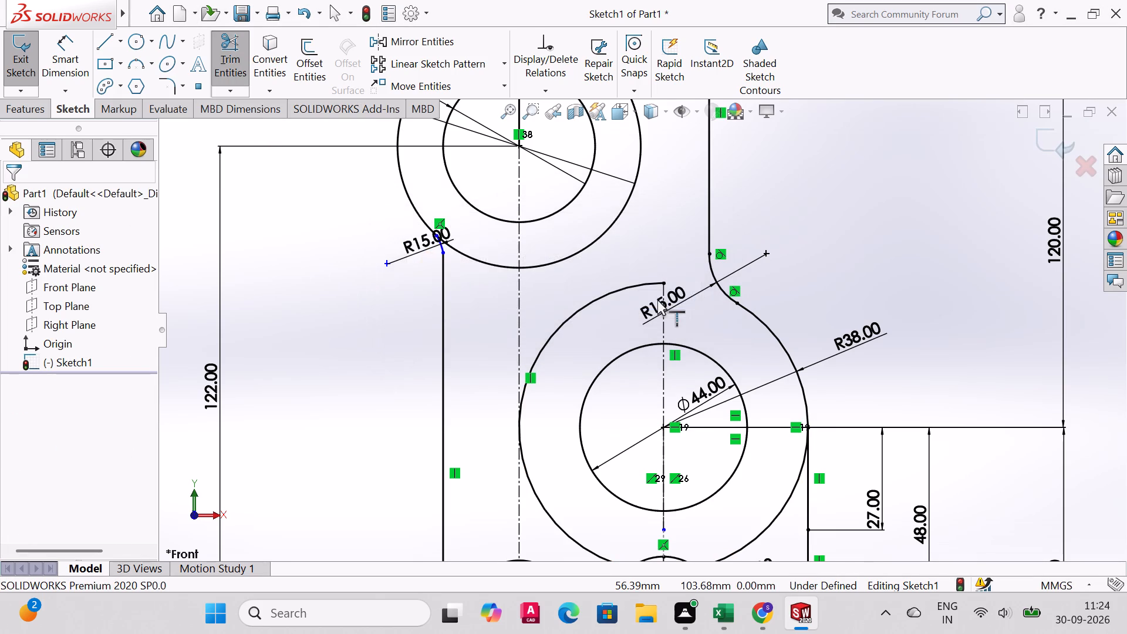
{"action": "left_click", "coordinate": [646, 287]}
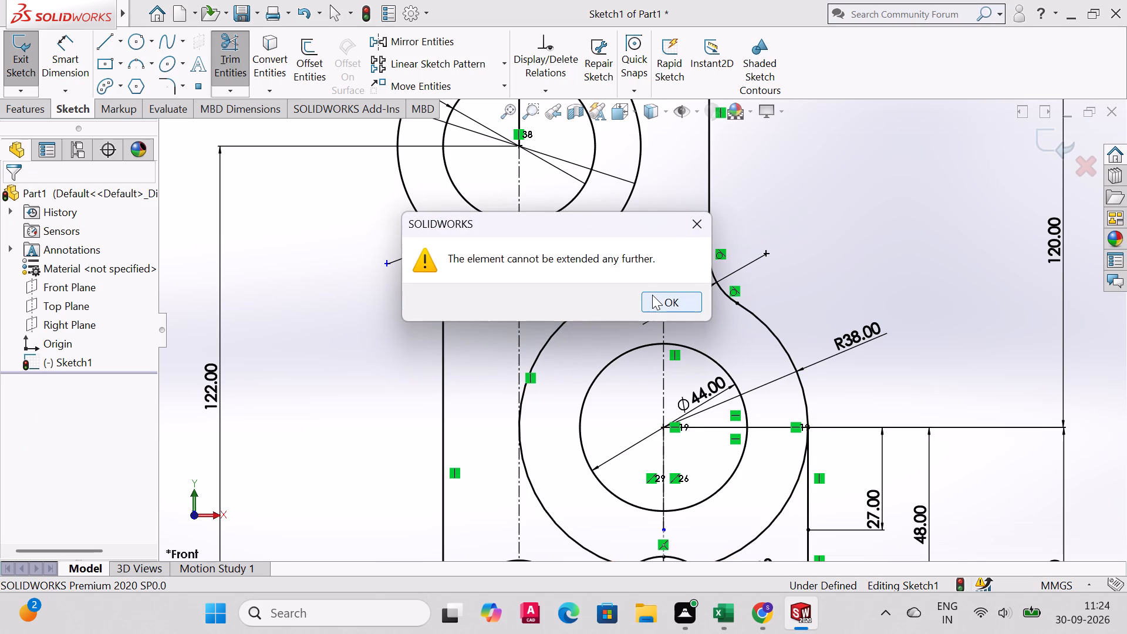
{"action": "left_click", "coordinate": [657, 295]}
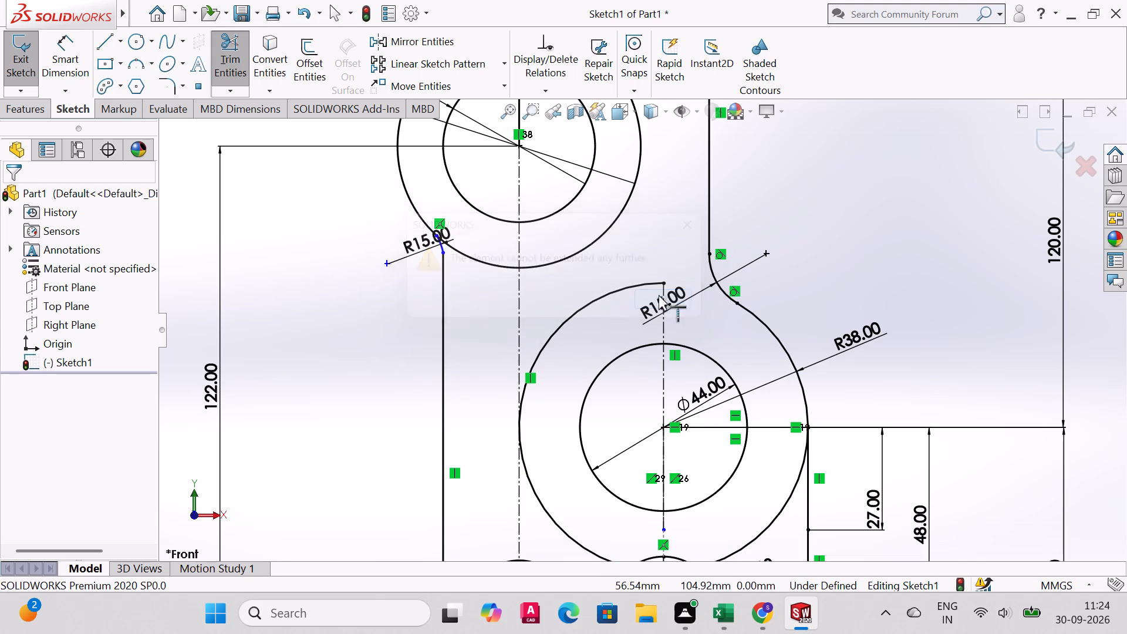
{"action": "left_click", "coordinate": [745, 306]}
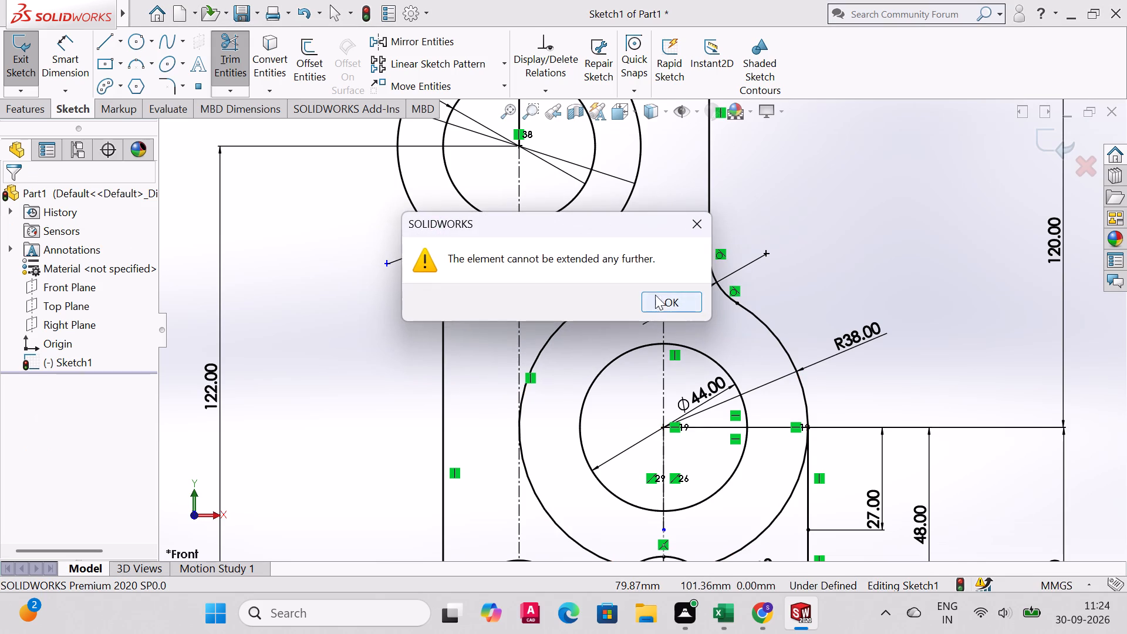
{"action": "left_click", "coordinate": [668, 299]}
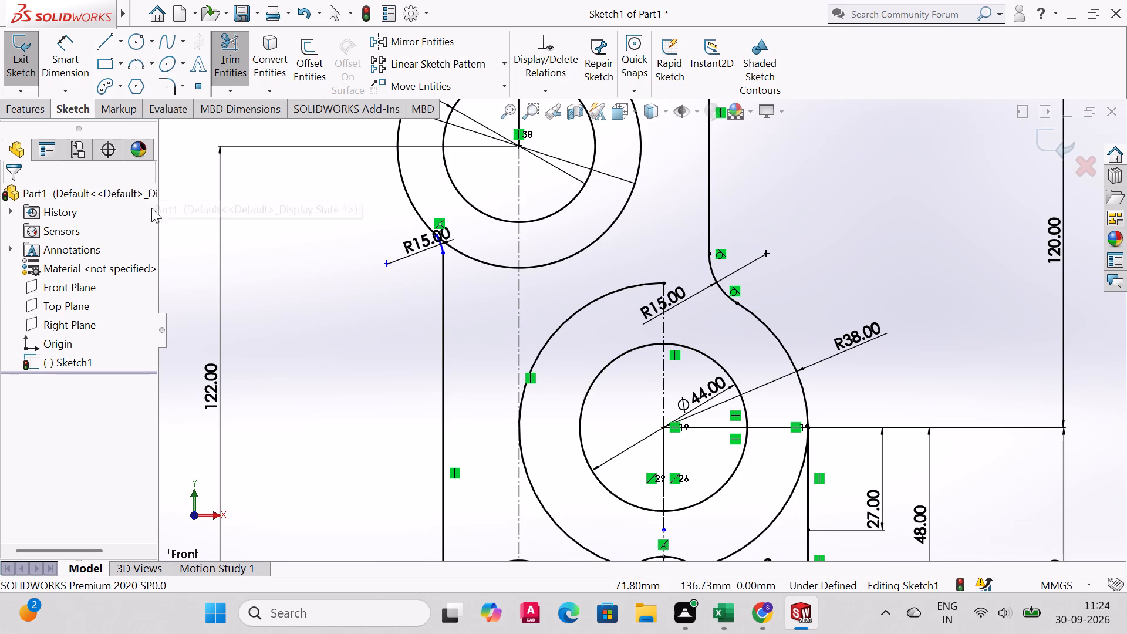
Draw a 38 mm radius circle centred on the 44 mm circle, passing through the open arc's end on the centreline.
{"action": "left_click", "coordinate": [135, 46]}
{"action": "left_click", "coordinate": [666, 430]}
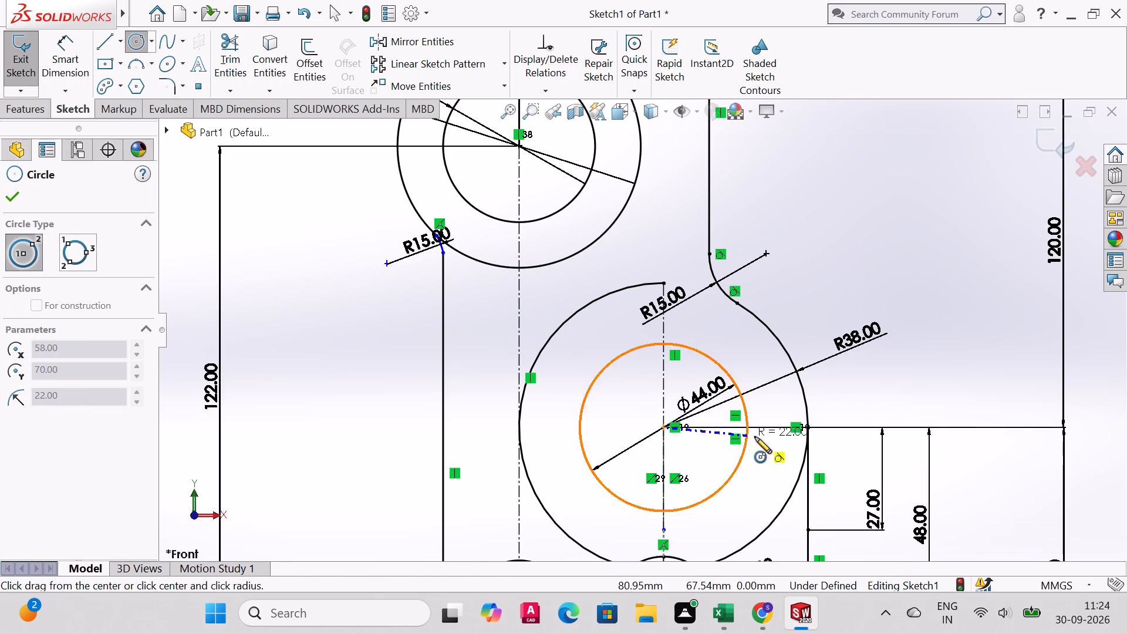
{"action": "left_click", "coordinate": [664, 284]}
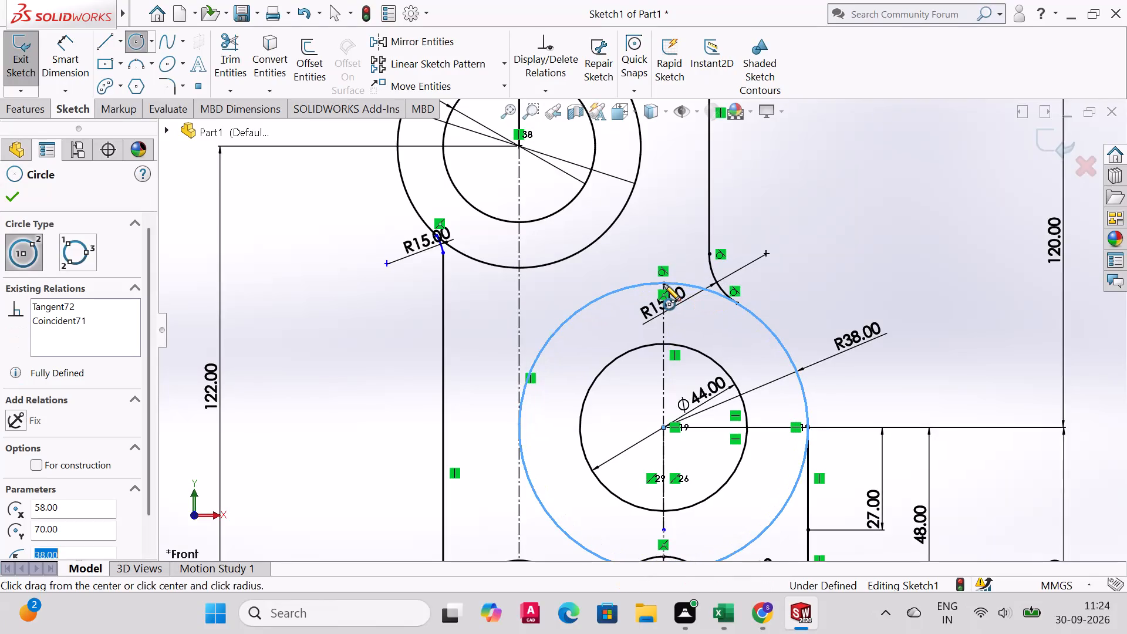
{"action": "left_click", "coordinate": [6, 196]}
Trim away the bottom portion of the 38 mm radius circle that lies inside the slot's 14 mm radius arc.
{"action": "scroll", "coordinate": [842, 393], "scroll_direction": "down", "scroll_amount": 4}
{"action": "scroll", "coordinate": [781, 471], "scroll_direction": "up", "scroll_amount": 5}
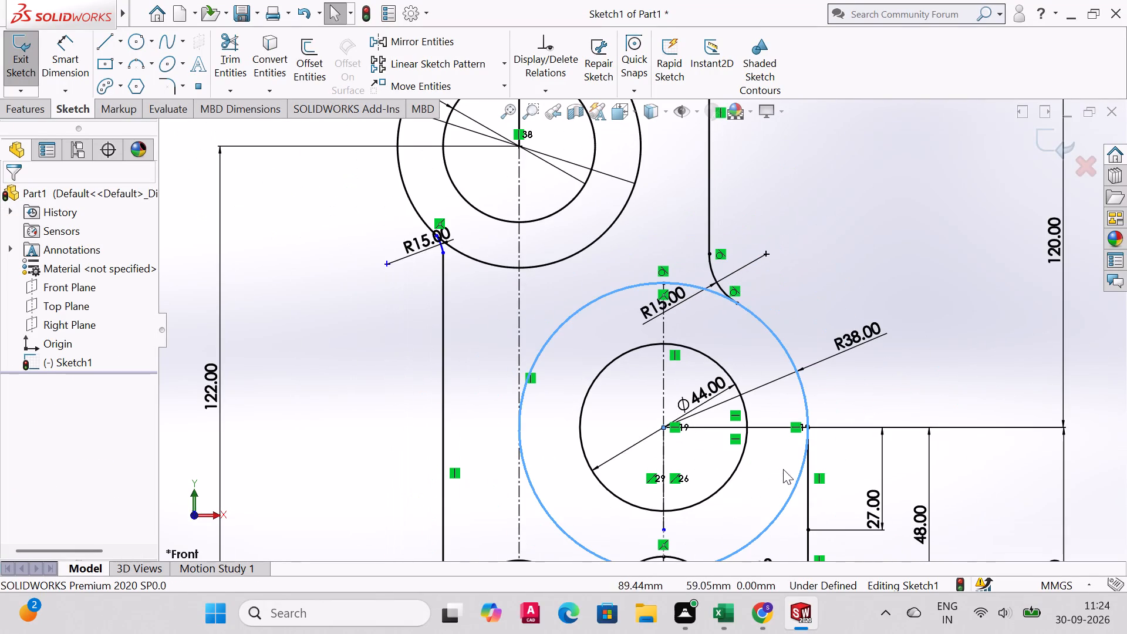
{"action": "scroll", "coordinate": [743, 504], "scroll_direction": "up", "scroll_amount": 4}
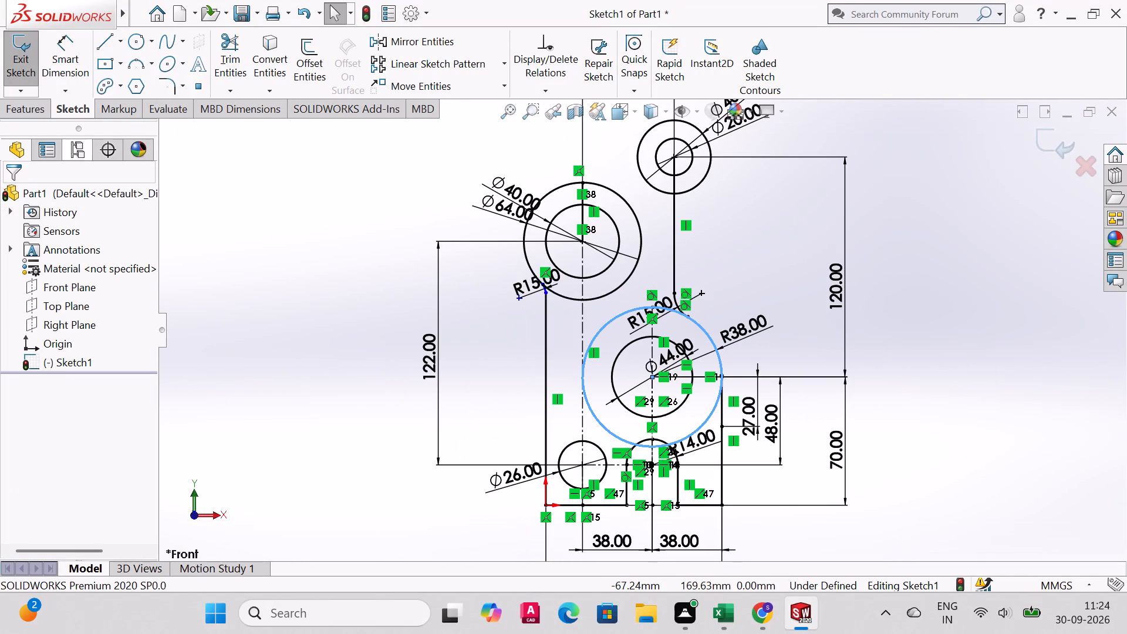
{"action": "left_click", "coordinate": [235, 48]}
{"action": "scroll", "coordinate": [639, 448], "scroll_direction": "up", "scroll_amount": 2}
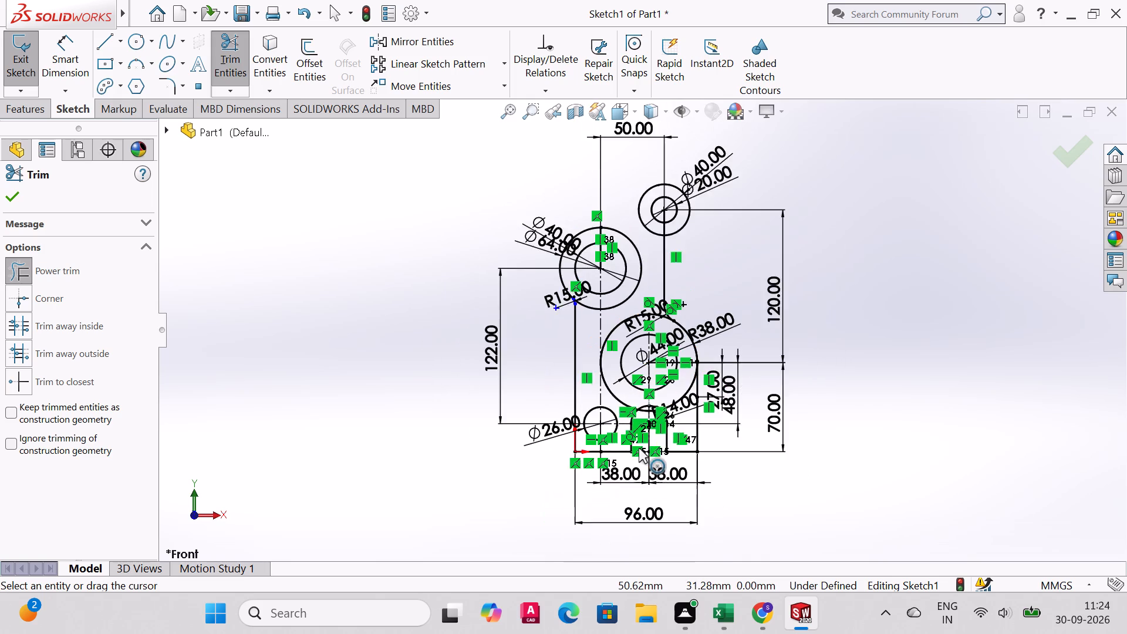
{"action": "scroll", "coordinate": [639, 448], "scroll_direction": "up", "scroll_amount": 1}
{"action": "scroll", "coordinate": [672, 399], "scroll_direction": "down", "scroll_amount": 7}
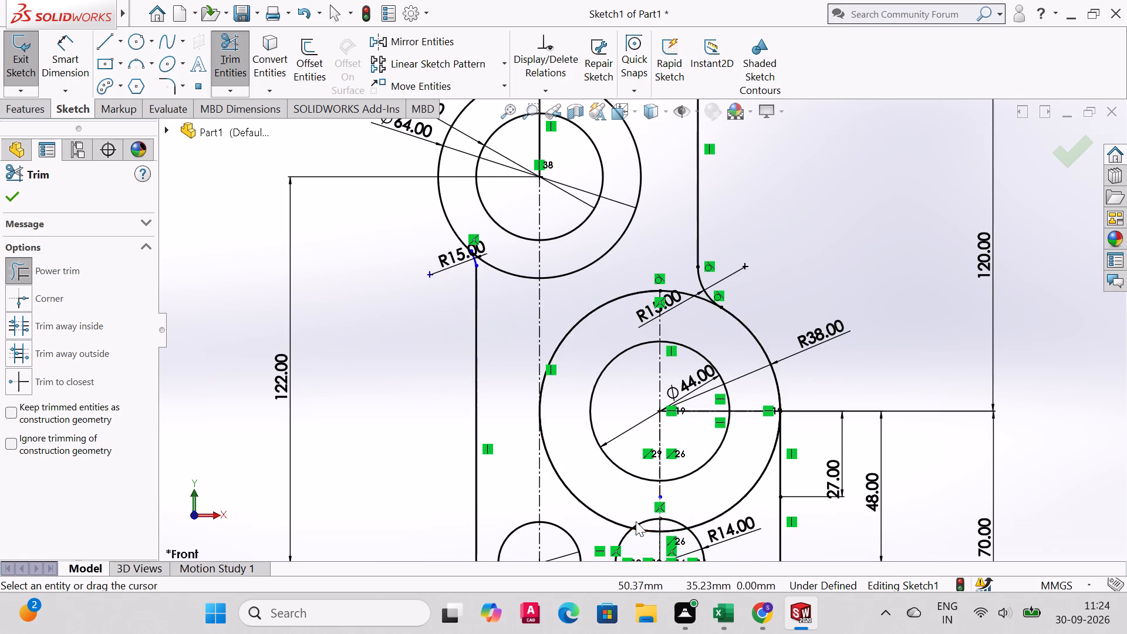
{"action": "scroll", "coordinate": [649, 533], "scroll_direction": "up", "scroll_amount": 3}
{"action": "scroll", "coordinate": [662, 482], "scroll_direction": "down", "scroll_amount": 5}
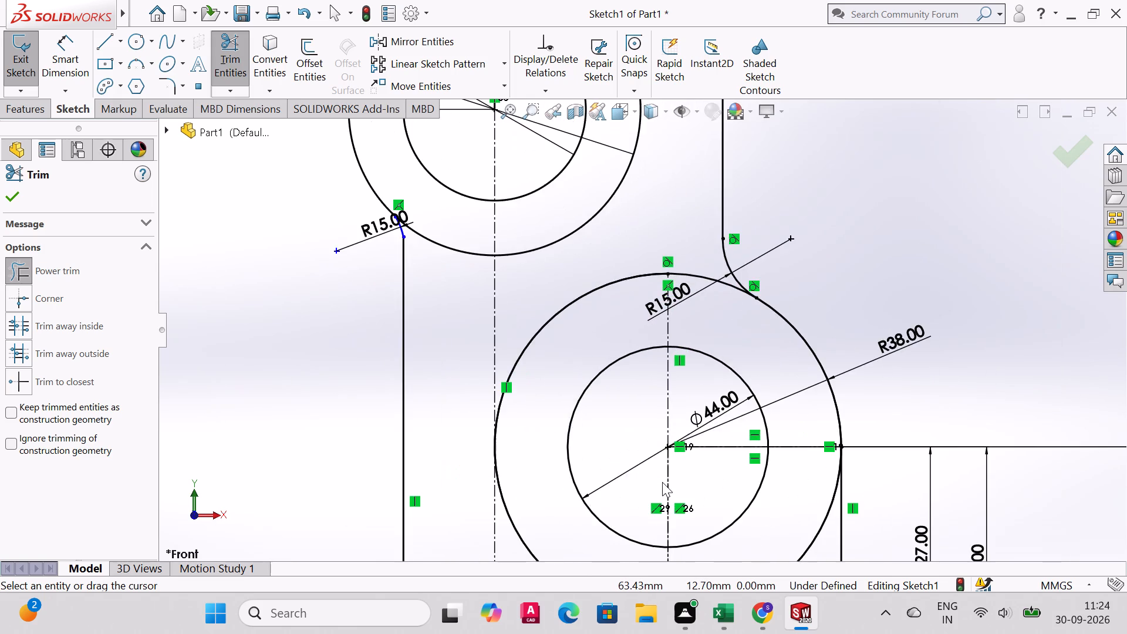
{"action": "scroll", "coordinate": [663, 478], "scroll_direction": "up", "scroll_amount": 5}
{"action": "scroll", "coordinate": [663, 478], "scroll_direction": "down", "scroll_amount": 3}
{"action": "scroll", "coordinate": [663, 478], "scroll_direction": "up", "scroll_amount": 4}
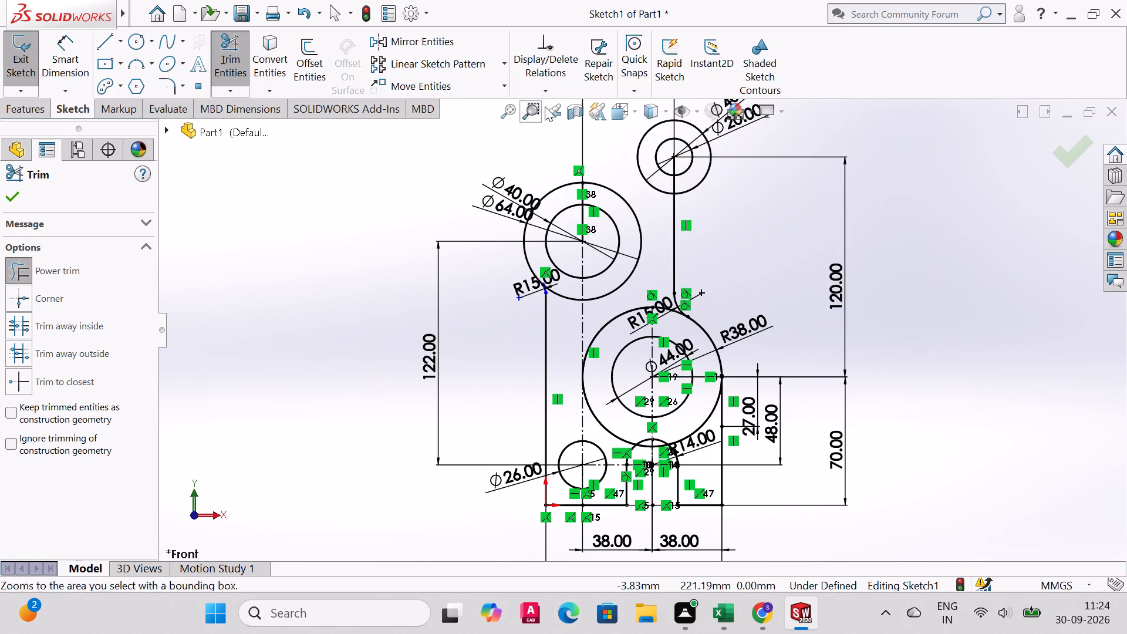
{"action": "left_click", "coordinate": [528, 110]}
{"action": "left_click_drag", "start_coordinate": [569, 366], "coordinate": [866, 562]}
{"action": "left_click_drag", "start_coordinate": [340, 136], "coordinate": [377, 197]}
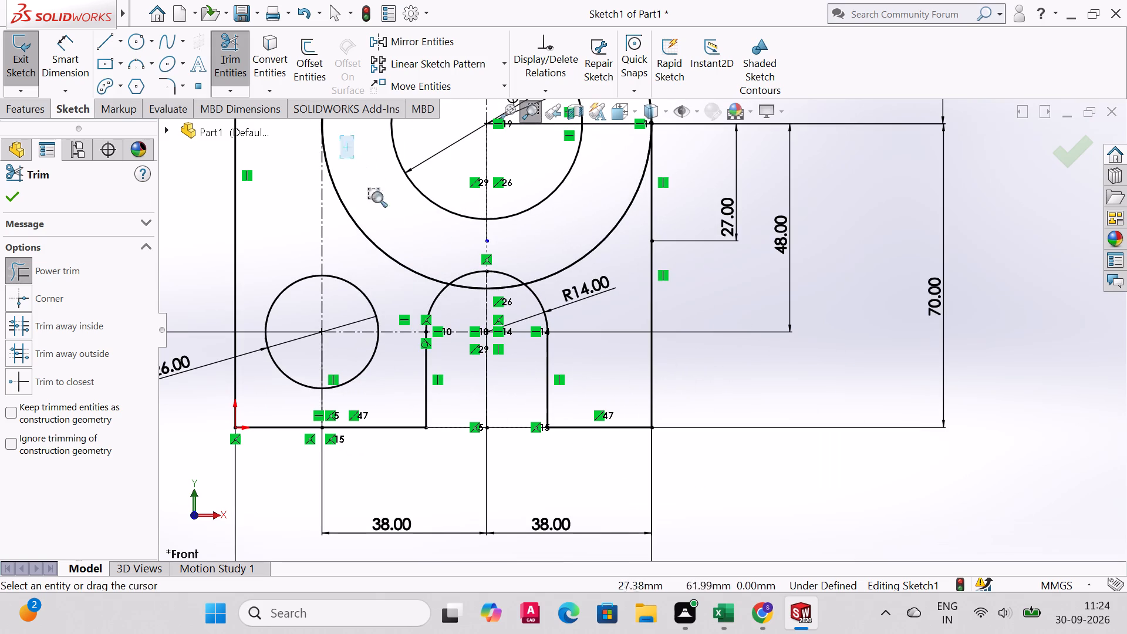
{"action": "left_click_drag", "start_coordinate": [377, 197], "coordinate": [651, 331]}
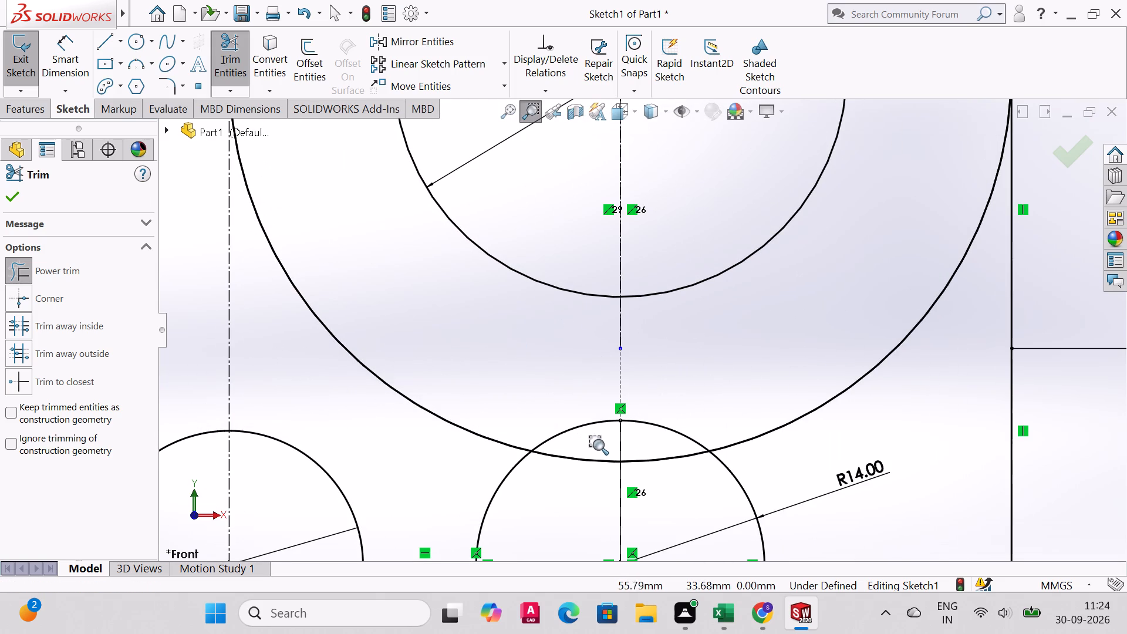
{"action": "left_click", "coordinate": [537, 116]}
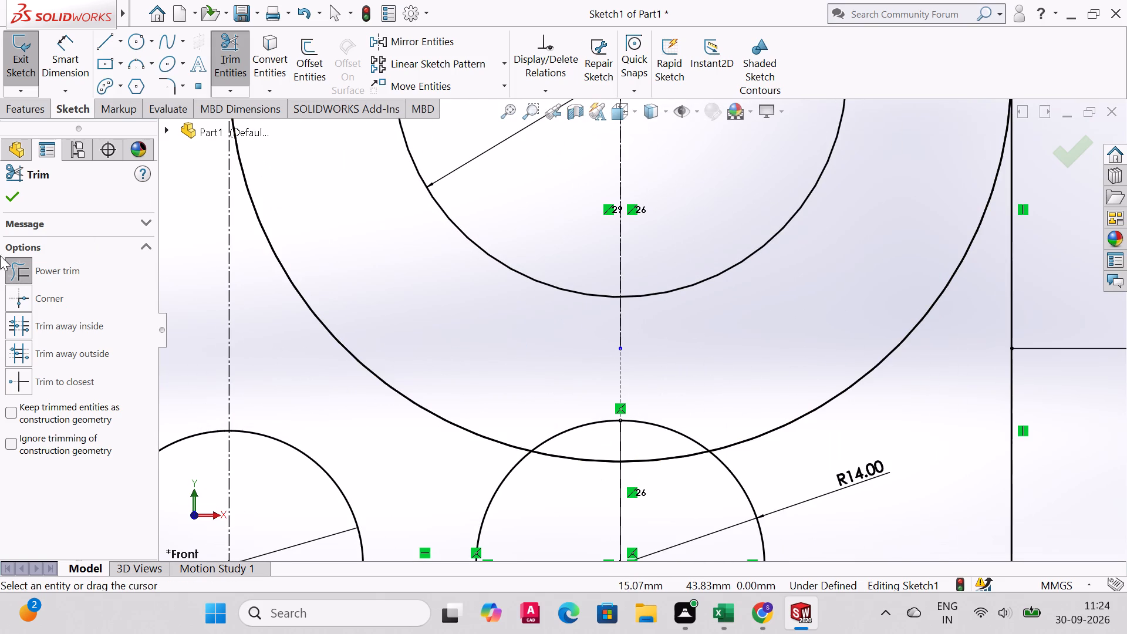
{"action": "left_click", "coordinate": [59, 277]}
{"action": "left_click", "coordinate": [32, 267]}
{"action": "left_click_drag", "start_coordinate": [593, 444], "coordinate": [593, 456]}
{"action": "left_click_drag", "start_coordinate": [593, 456], "coordinate": [582, 492]}
{"action": "left_click_drag", "start_coordinate": [601, 435], "coordinate": [600, 476]}
{"action": "left_click_drag", "start_coordinate": [648, 446], "coordinate": [662, 481]}
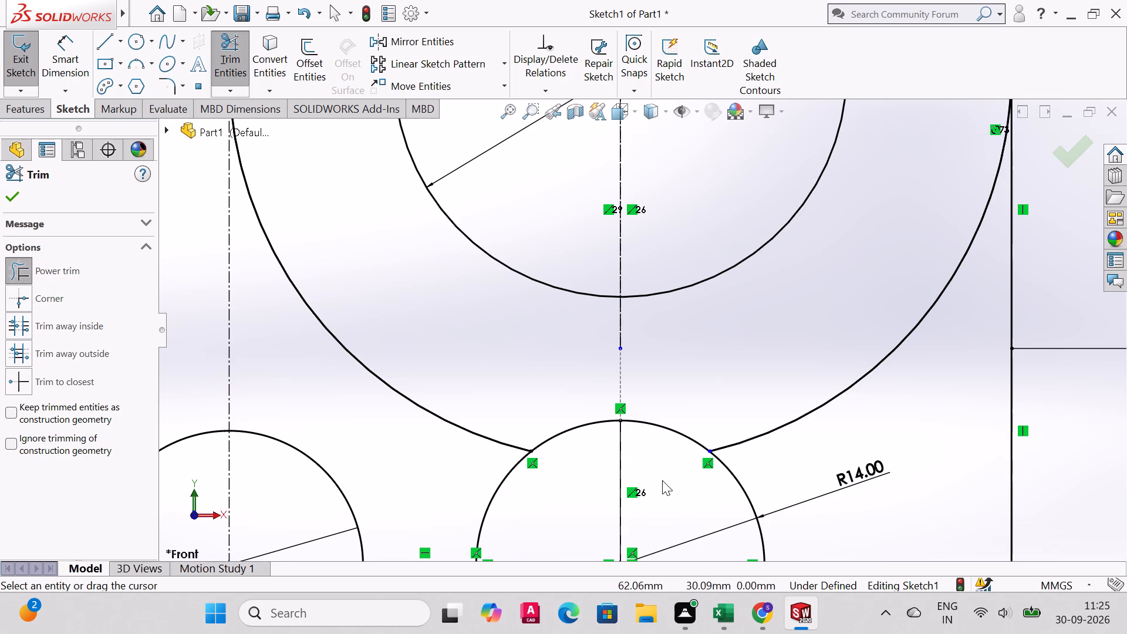
Draw a horizontal line about 69 mm long from the right vertical edge at the 27 mm dimension's lower end, crossing the 38 mm arc.
{"action": "scroll", "coordinate": [538, 303], "scroll_direction": "up", "scroll_amount": 2}
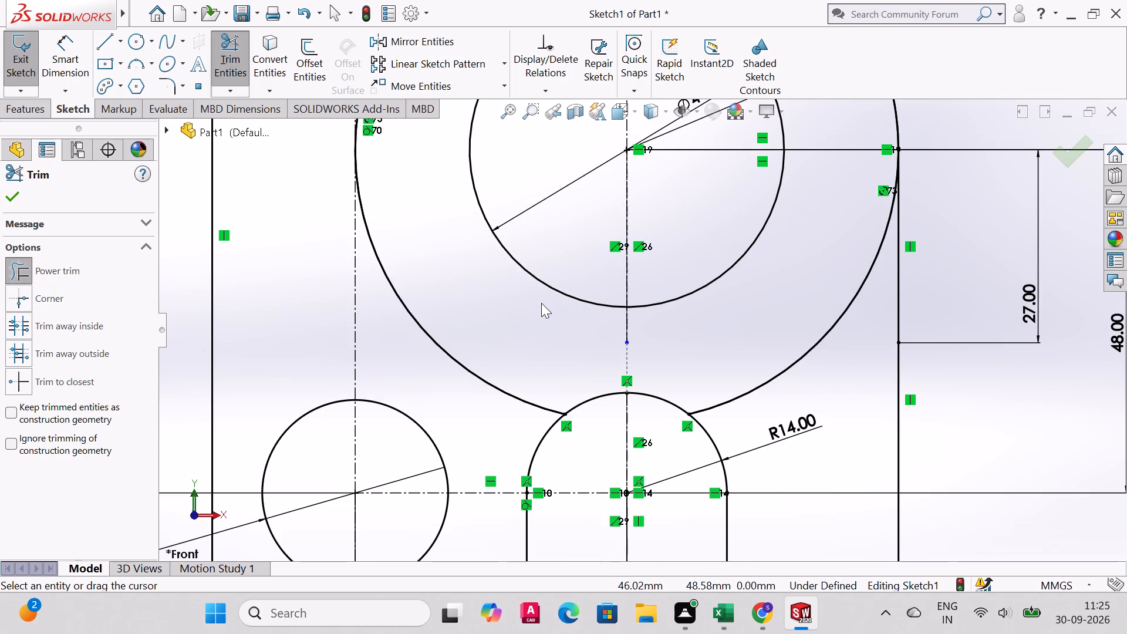
{"action": "left_click", "coordinate": [102, 44]}
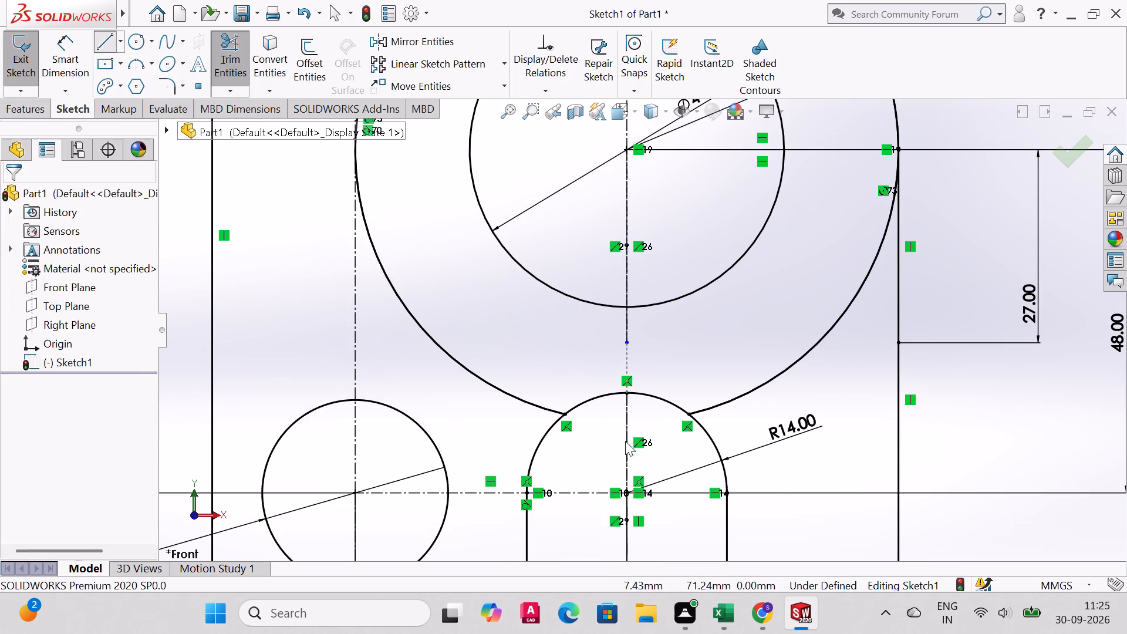
{"action": "left_click", "coordinate": [900, 342]}
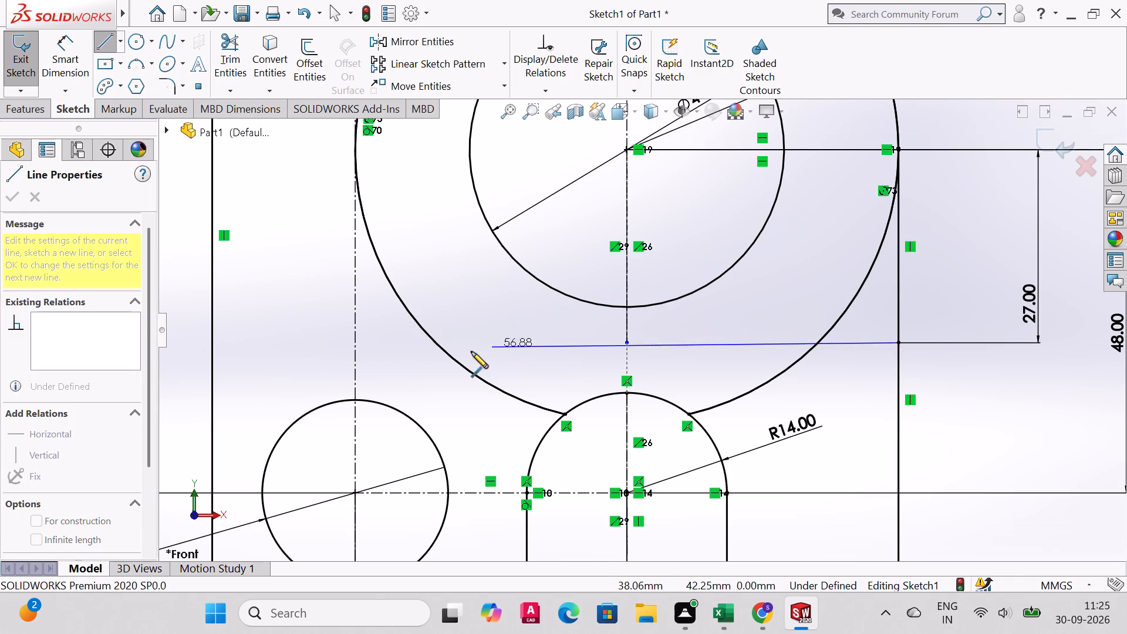
{"action": "left_click", "coordinate": [402, 341]}
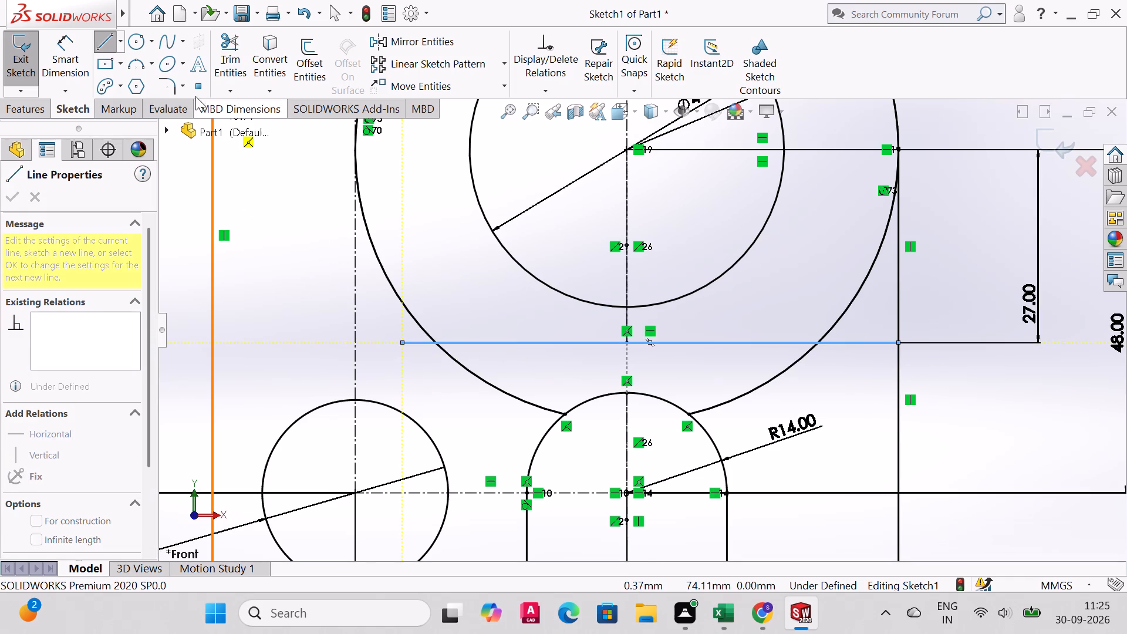
Trim off both portions of the 38 mm radius arc that extend below the horizontal line.
{"action": "left_click", "coordinate": [226, 54]}
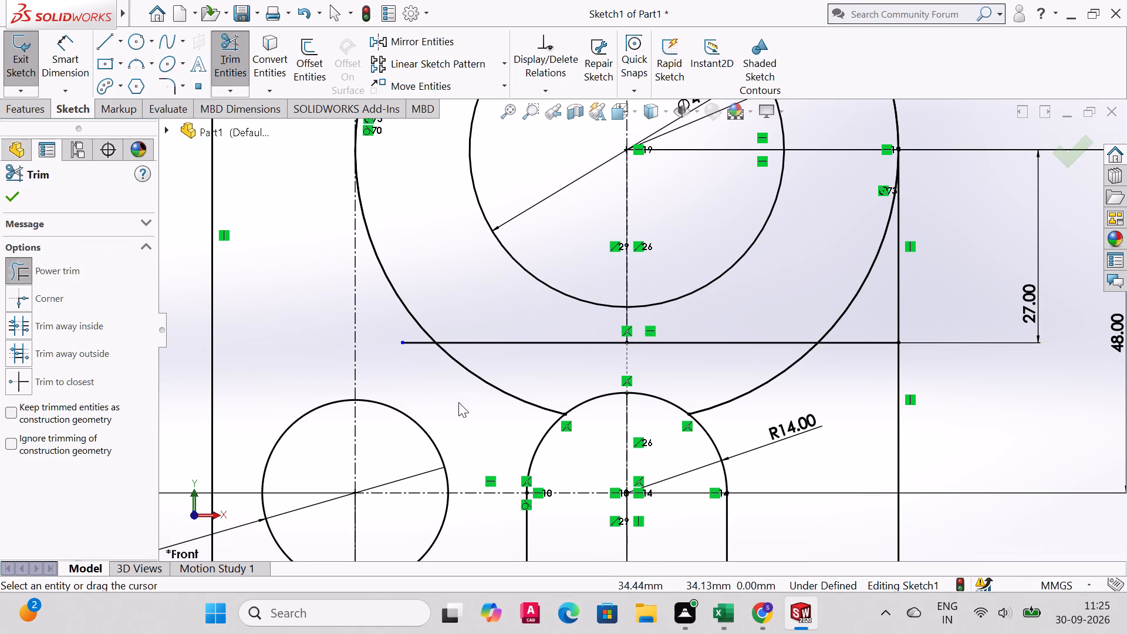
{"action": "left_click_drag", "start_coordinate": [460, 399], "coordinate": [523, 378]}
{"action": "left_click_drag", "start_coordinate": [712, 372], "coordinate": [757, 404]}
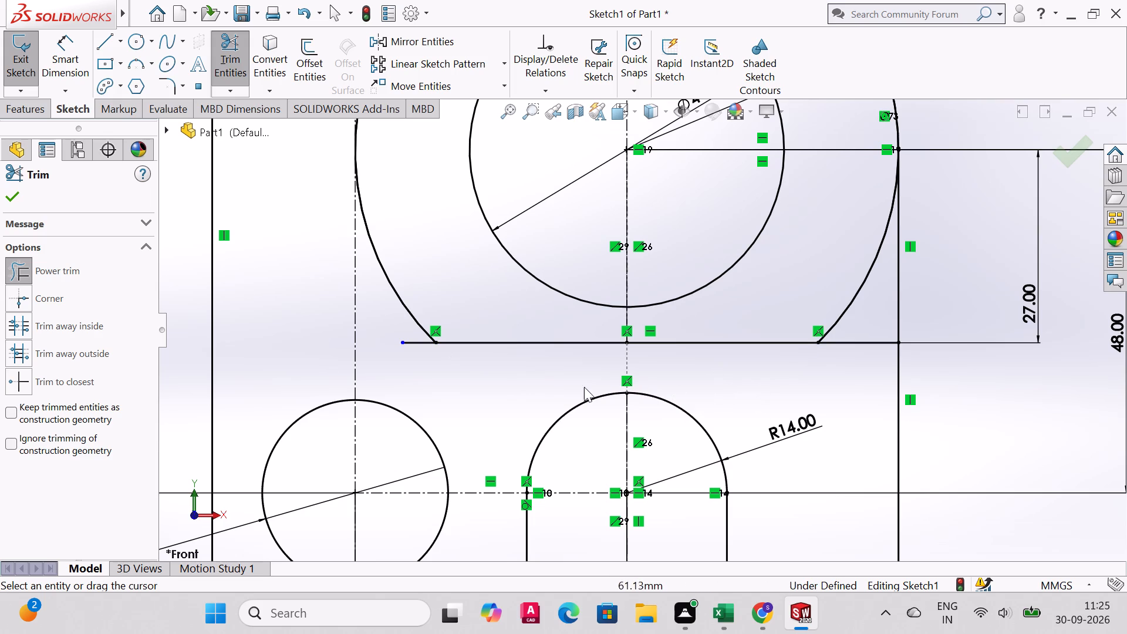
Trim away all segments of the horizontal line between and beyond the lower ends of the 38 mm arc.
{"action": "left_click_drag", "start_coordinate": [487, 297], "coordinate": [528, 372]}
{"action": "left_click_drag", "start_coordinate": [387, 319], "coordinate": [413, 356]}
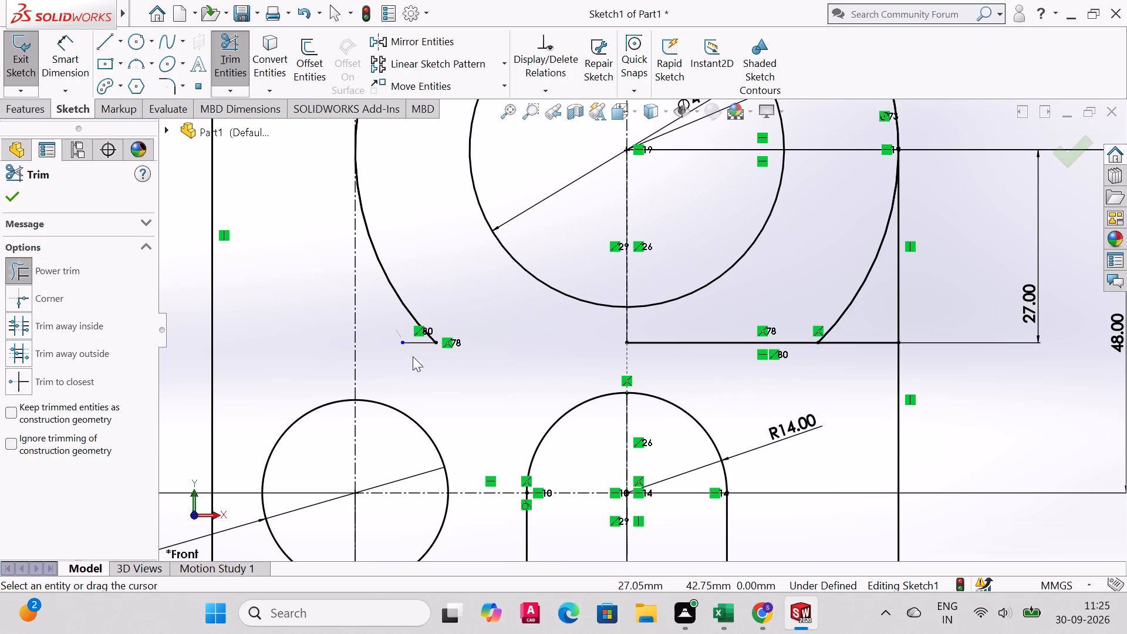
{"action": "left_click_drag", "start_coordinate": [413, 356], "coordinate": [423, 371]}
{"action": "left_click_drag", "start_coordinate": [700, 319], "coordinate": [704, 359]}
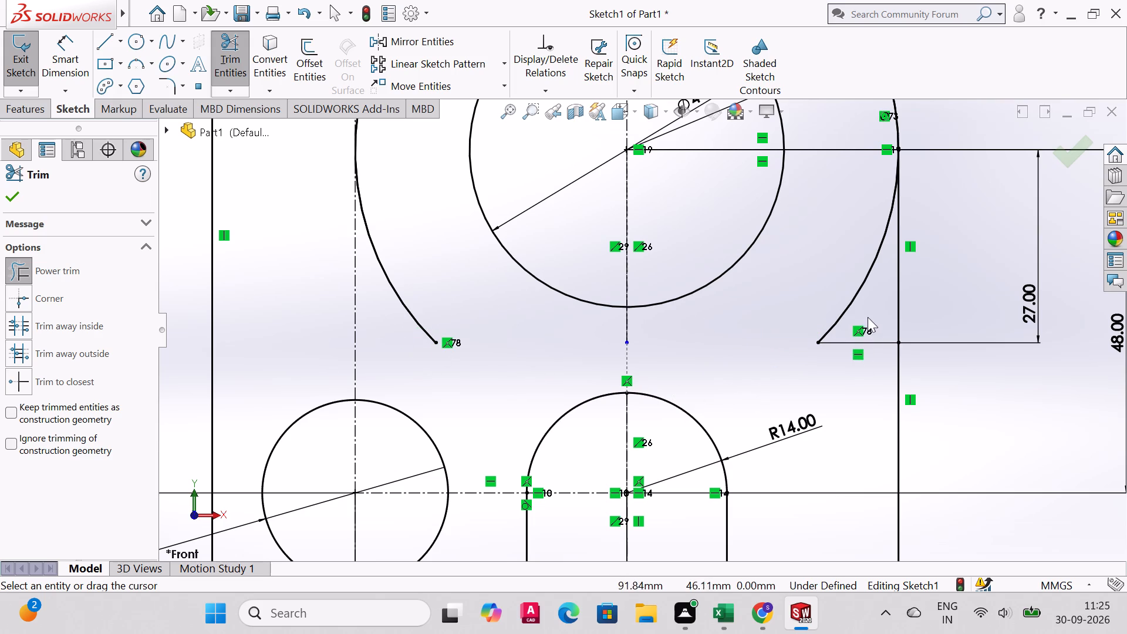
{"action": "left_click_drag", "start_coordinate": [867, 317], "coordinate": [868, 372]}
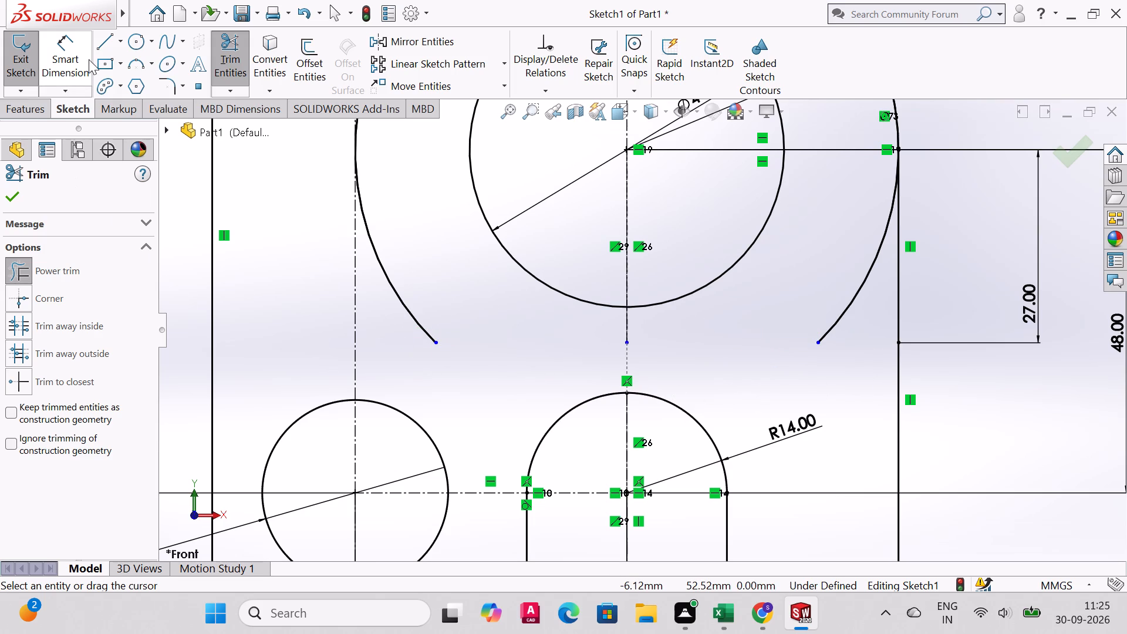
{"action": "left_click", "coordinate": [9, 194]}
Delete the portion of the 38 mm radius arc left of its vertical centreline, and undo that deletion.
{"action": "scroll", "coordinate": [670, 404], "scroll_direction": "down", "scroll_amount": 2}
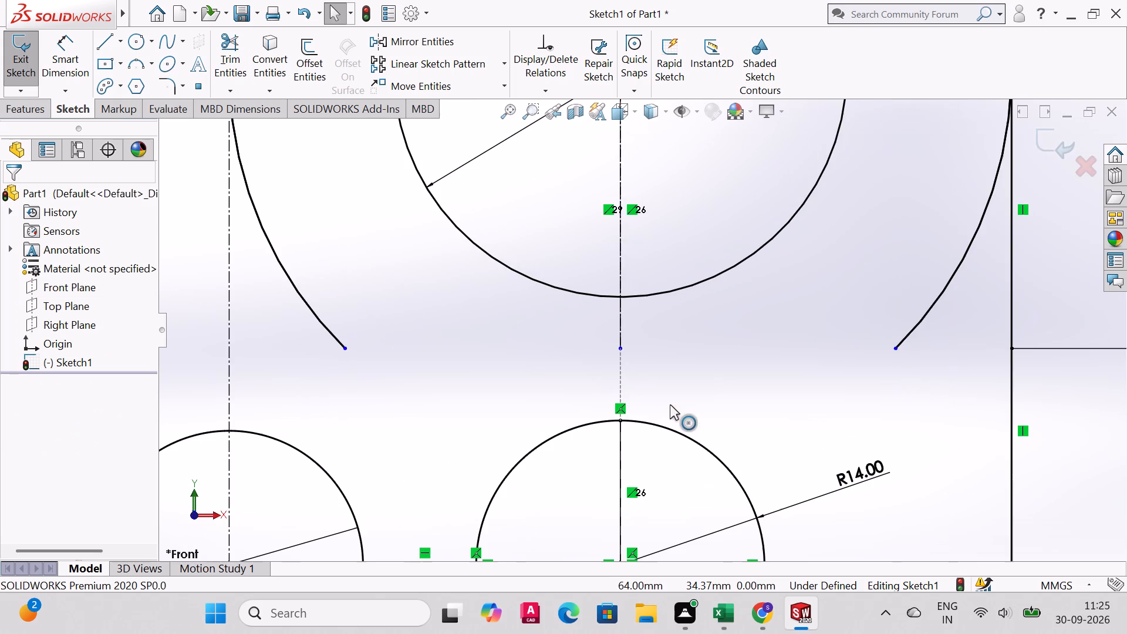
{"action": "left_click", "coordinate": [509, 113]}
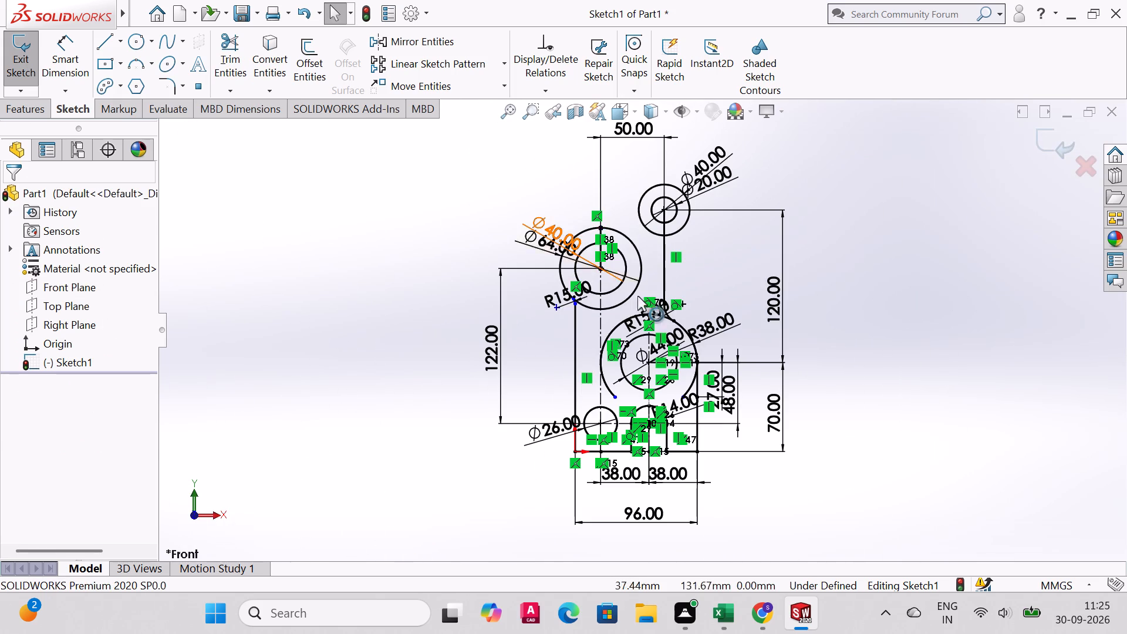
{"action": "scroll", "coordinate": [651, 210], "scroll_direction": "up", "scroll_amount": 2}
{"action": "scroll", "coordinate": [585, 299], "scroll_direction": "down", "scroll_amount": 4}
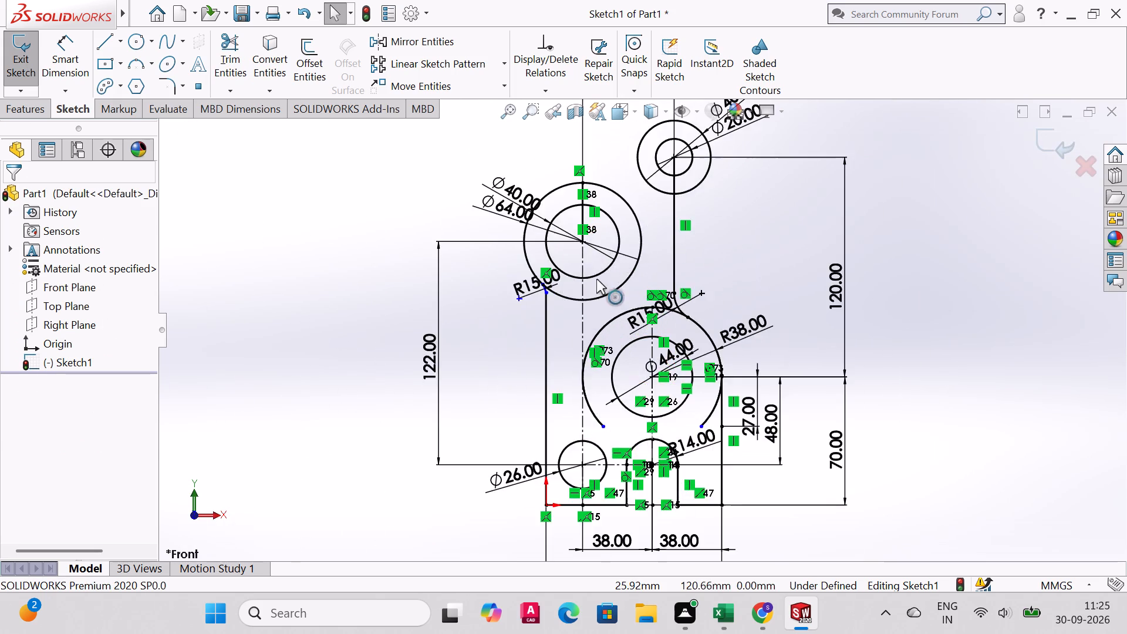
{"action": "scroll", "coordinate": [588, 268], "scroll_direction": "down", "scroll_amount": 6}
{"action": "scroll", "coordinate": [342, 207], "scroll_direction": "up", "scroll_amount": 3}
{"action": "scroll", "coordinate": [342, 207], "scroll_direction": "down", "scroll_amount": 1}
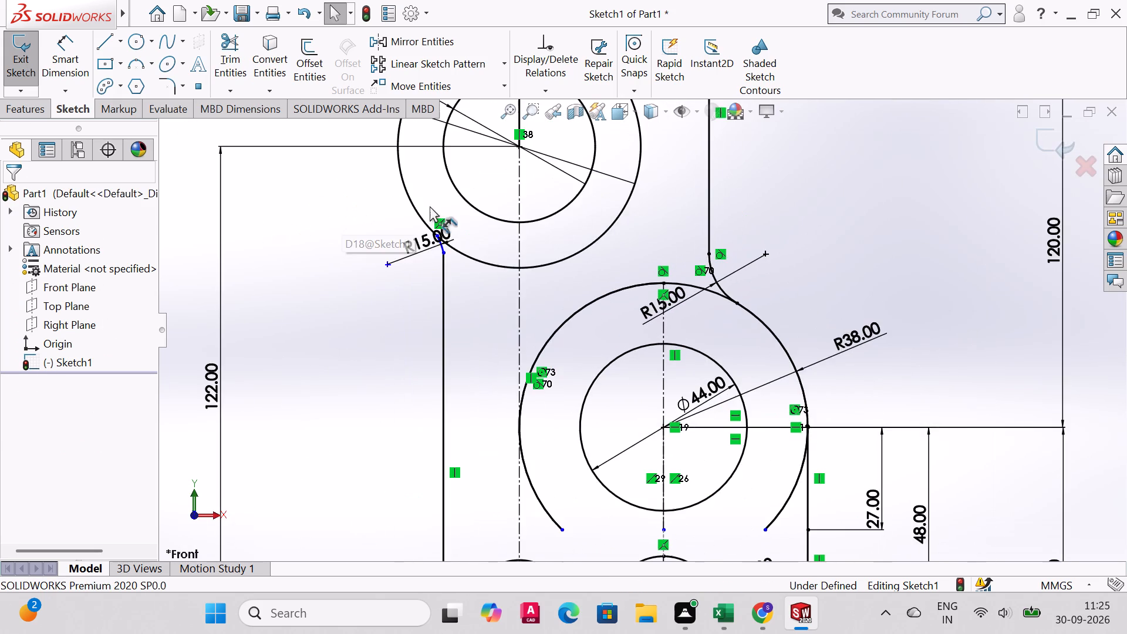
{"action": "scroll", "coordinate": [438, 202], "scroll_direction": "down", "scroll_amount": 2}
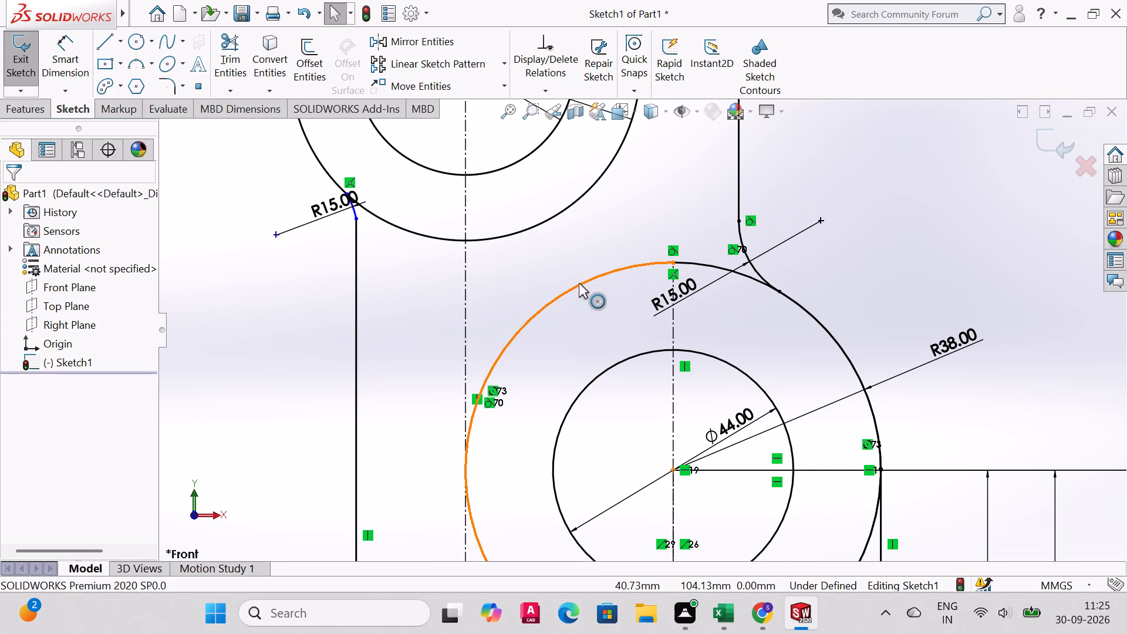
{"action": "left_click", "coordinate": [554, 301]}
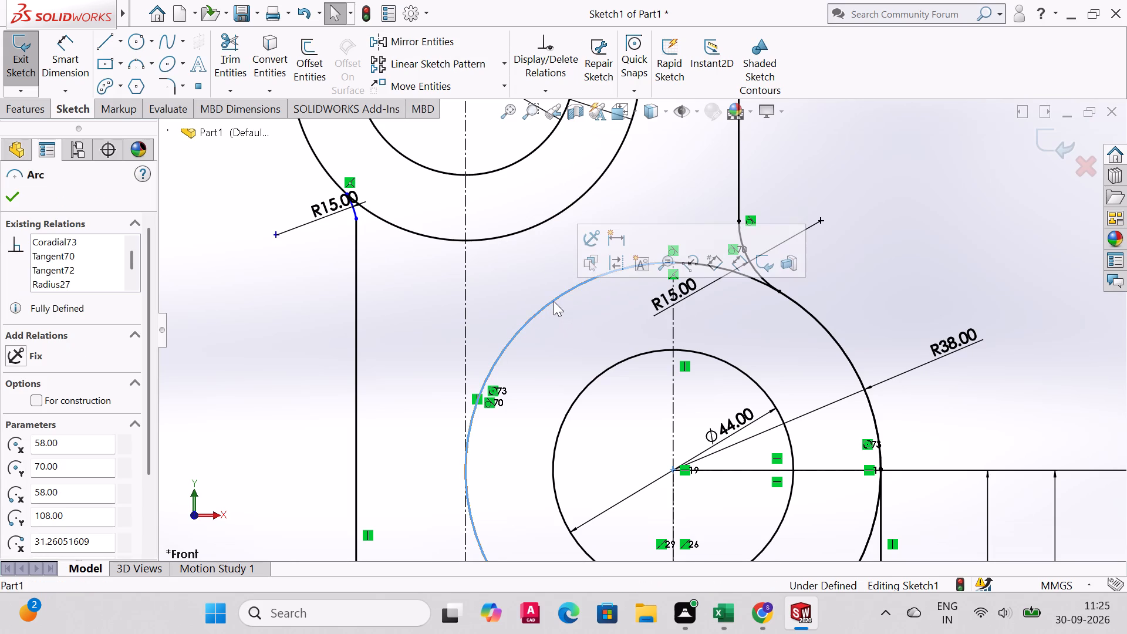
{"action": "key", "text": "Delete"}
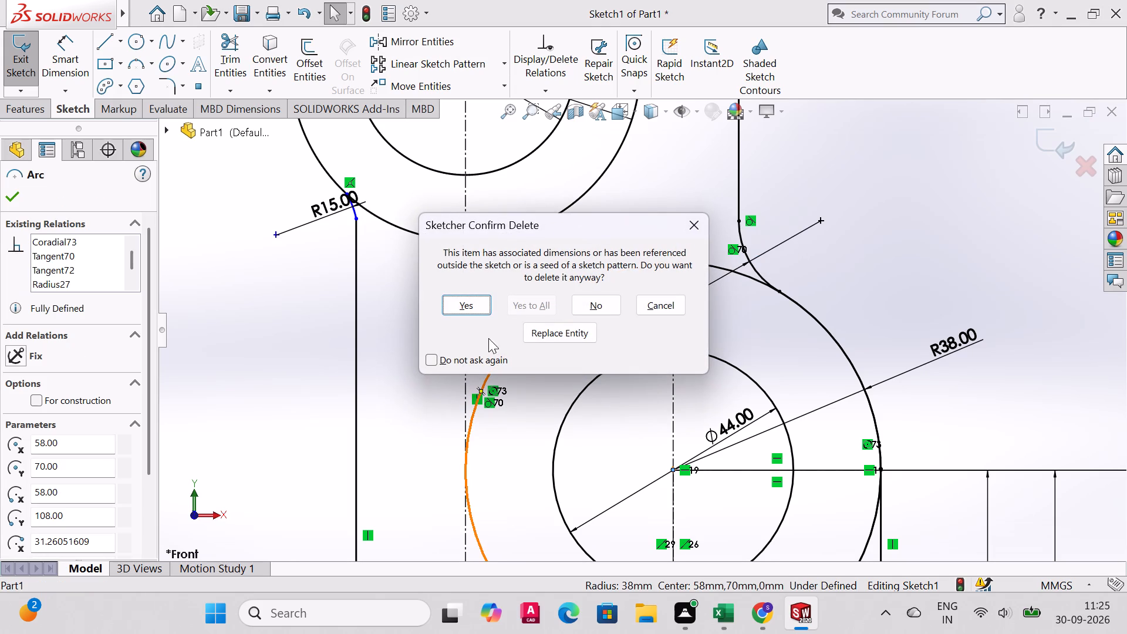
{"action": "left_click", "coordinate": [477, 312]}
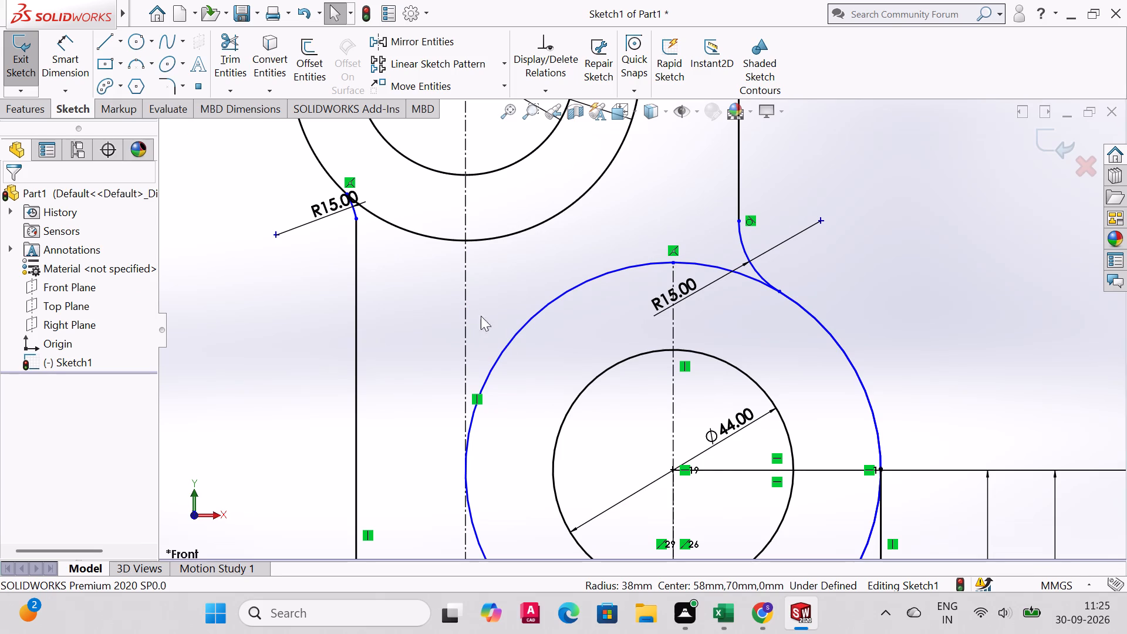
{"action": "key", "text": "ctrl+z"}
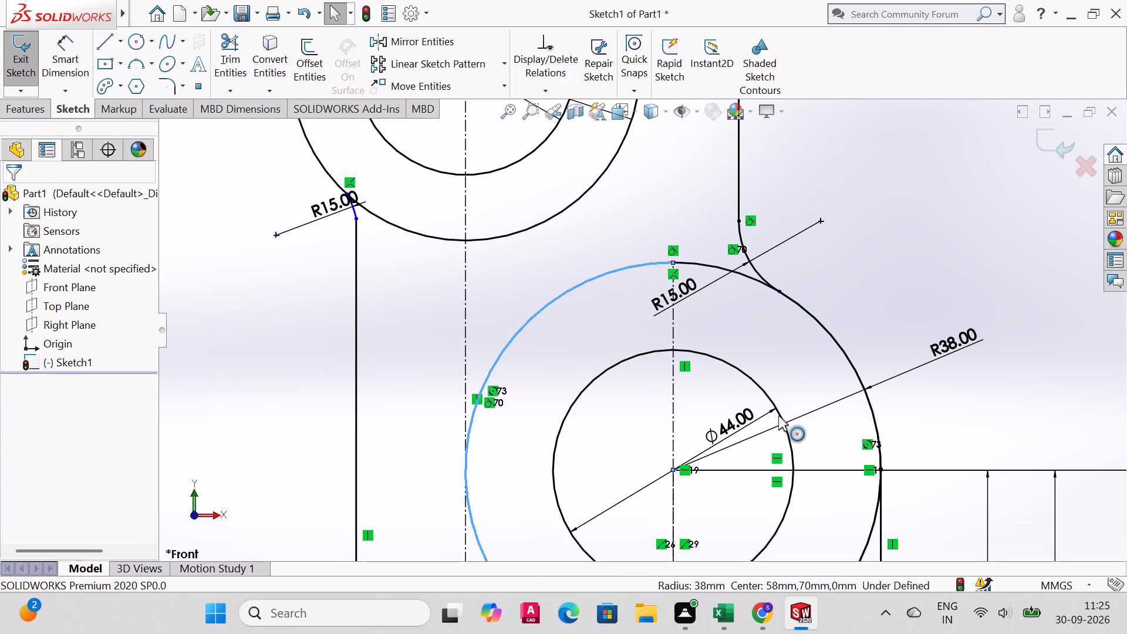
Undo the last trim, of the short horizontal segment between the 38 mm arc's lower end and the right vertical edge.
{"action": "scroll", "coordinate": [602, 376], "scroll_direction": "down", "scroll_amount": 3}
{"action": "scroll", "coordinate": [611, 387], "scroll_direction": "up", "scroll_amount": 8}
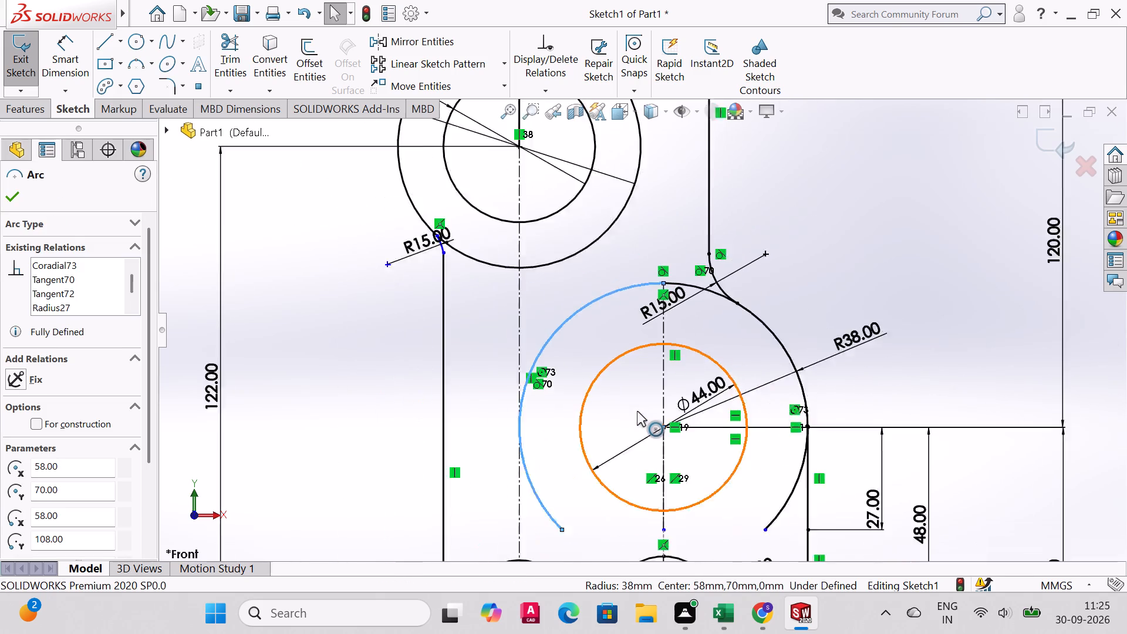
{"action": "scroll", "coordinate": [637, 411], "scroll_direction": "up", "scroll_amount": 2}
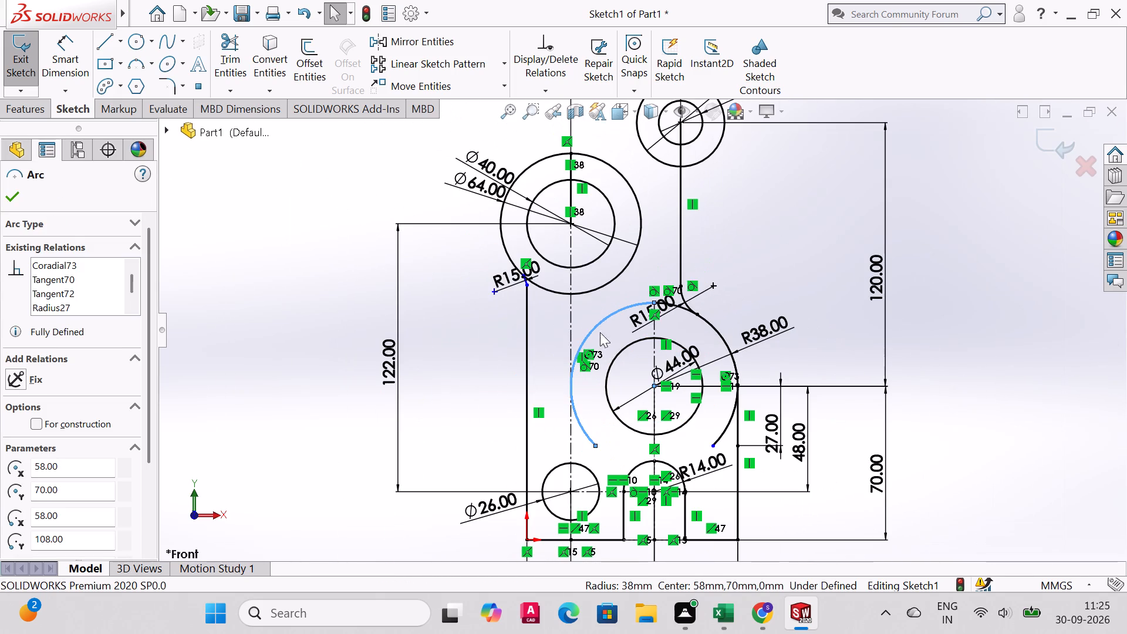
{"action": "left_click", "coordinate": [606, 319]}
{"action": "key", "text": "ctrl+z"}
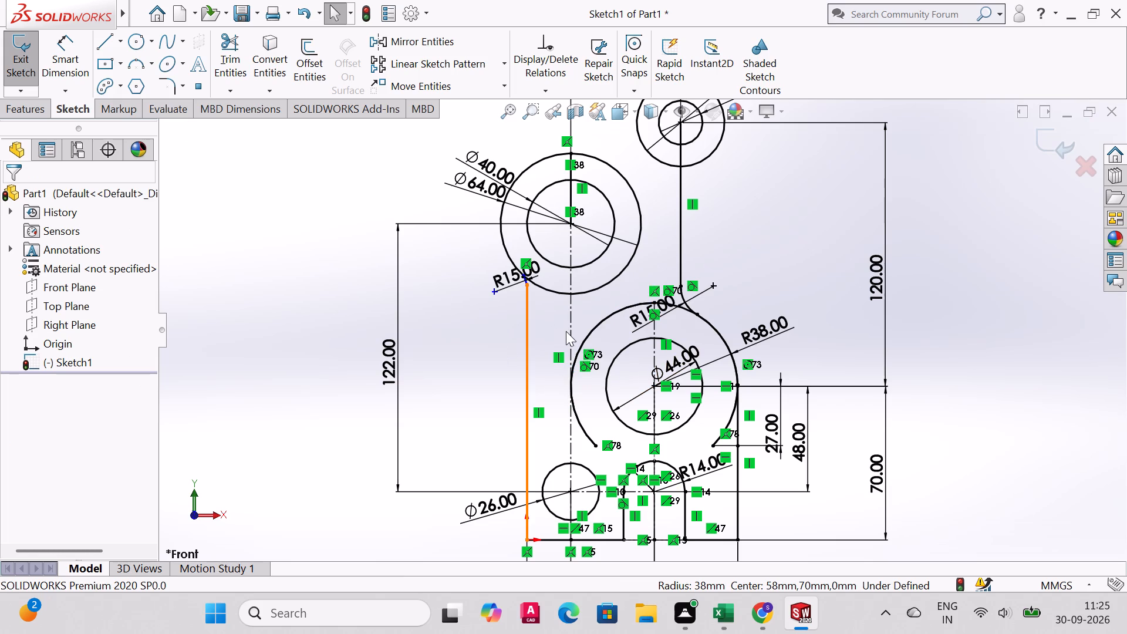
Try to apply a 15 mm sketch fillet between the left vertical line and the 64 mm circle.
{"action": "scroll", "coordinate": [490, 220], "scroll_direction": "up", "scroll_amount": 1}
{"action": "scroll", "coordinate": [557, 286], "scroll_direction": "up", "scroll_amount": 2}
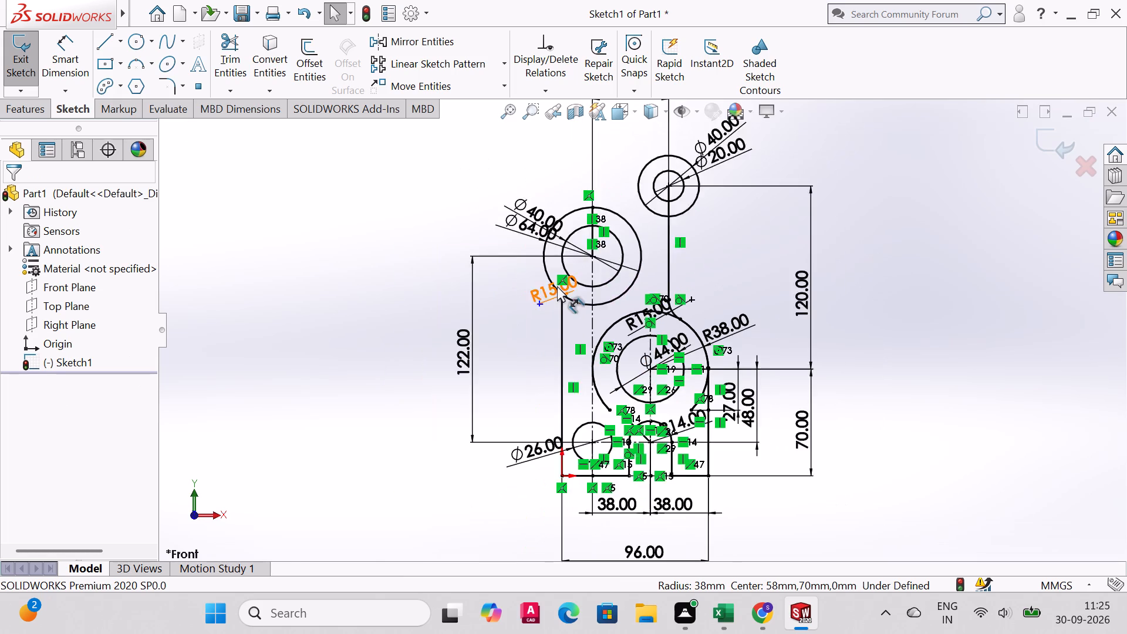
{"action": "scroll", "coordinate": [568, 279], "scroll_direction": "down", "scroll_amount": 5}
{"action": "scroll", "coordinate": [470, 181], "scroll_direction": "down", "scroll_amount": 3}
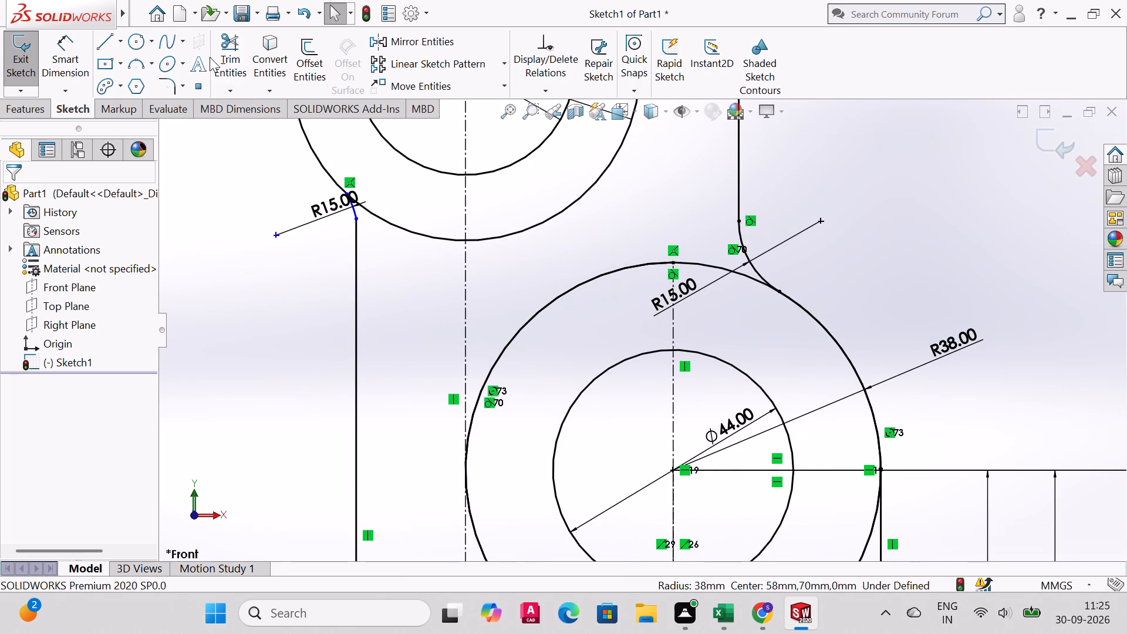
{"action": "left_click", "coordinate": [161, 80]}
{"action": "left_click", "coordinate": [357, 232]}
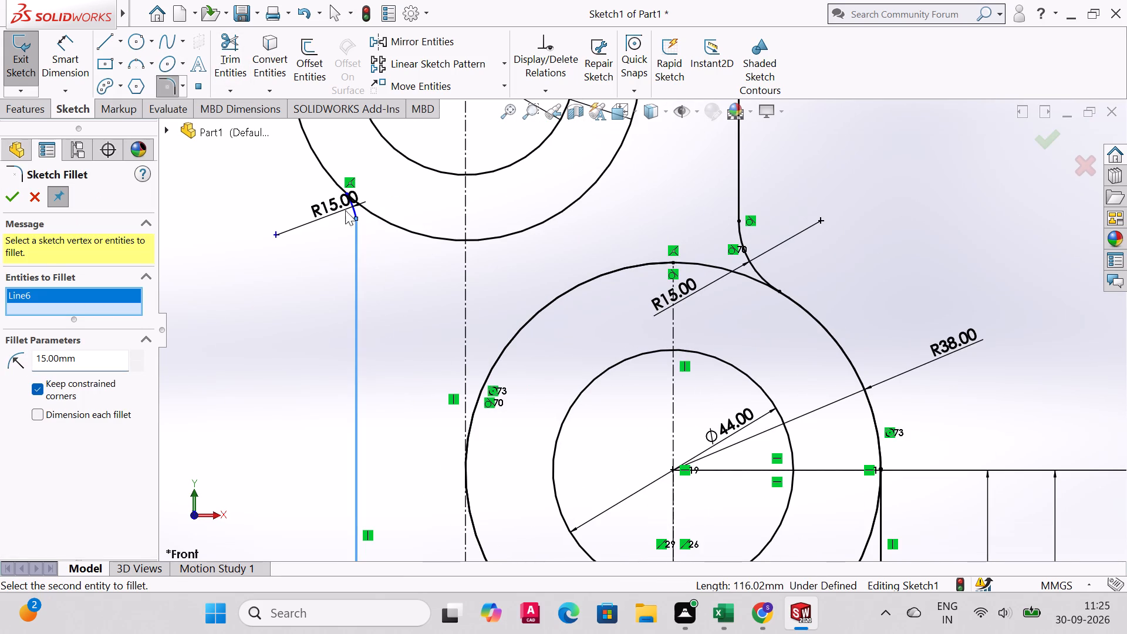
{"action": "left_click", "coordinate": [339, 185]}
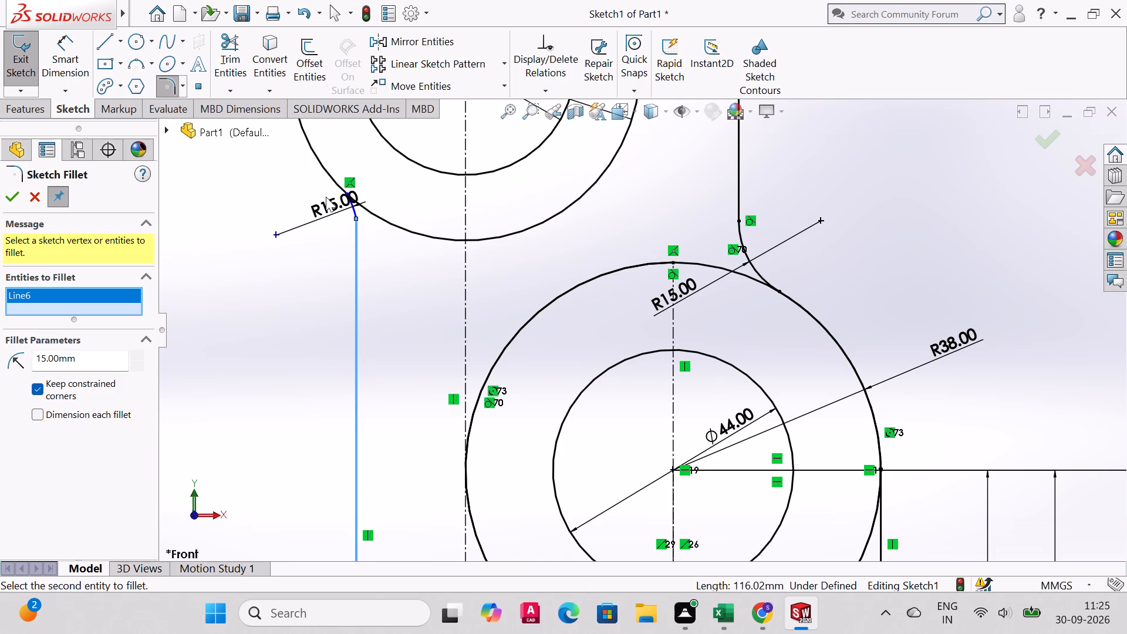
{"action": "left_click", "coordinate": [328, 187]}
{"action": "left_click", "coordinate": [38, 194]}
Delete the small 15 mm arc between the left vertical line and the 64 mm circle, together with its radius dimension.
{"action": "scroll", "coordinate": [392, 235], "scroll_direction": "up", "scroll_amount": 3}
{"action": "scroll", "coordinate": [394, 194], "scroll_direction": "down", "scroll_amount": 4}
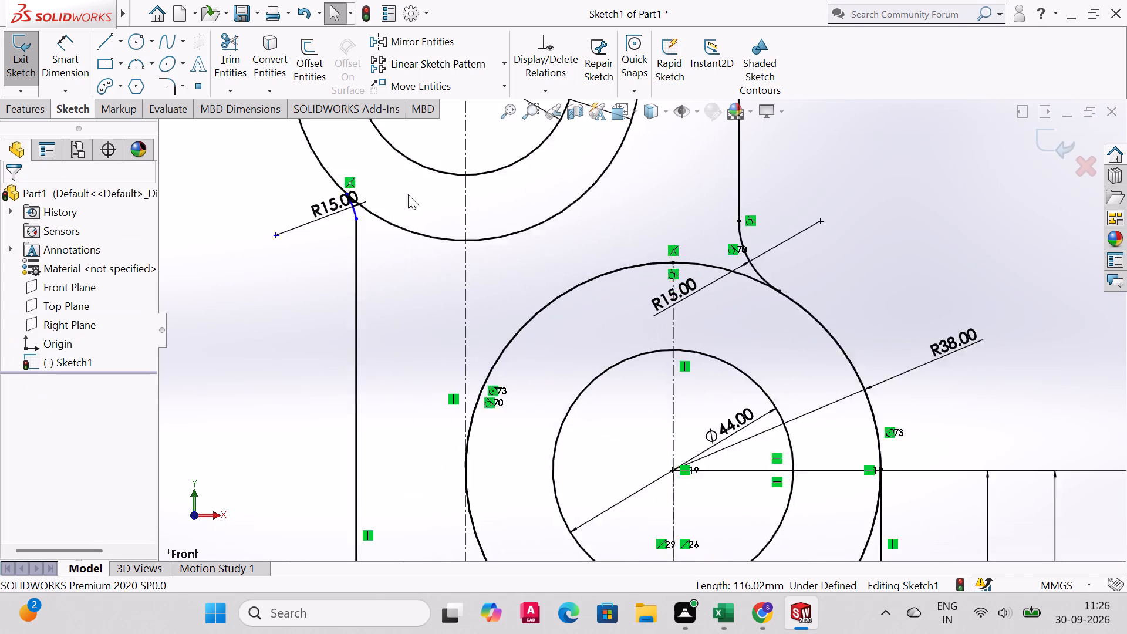
{"action": "left_click", "coordinate": [296, 184]}
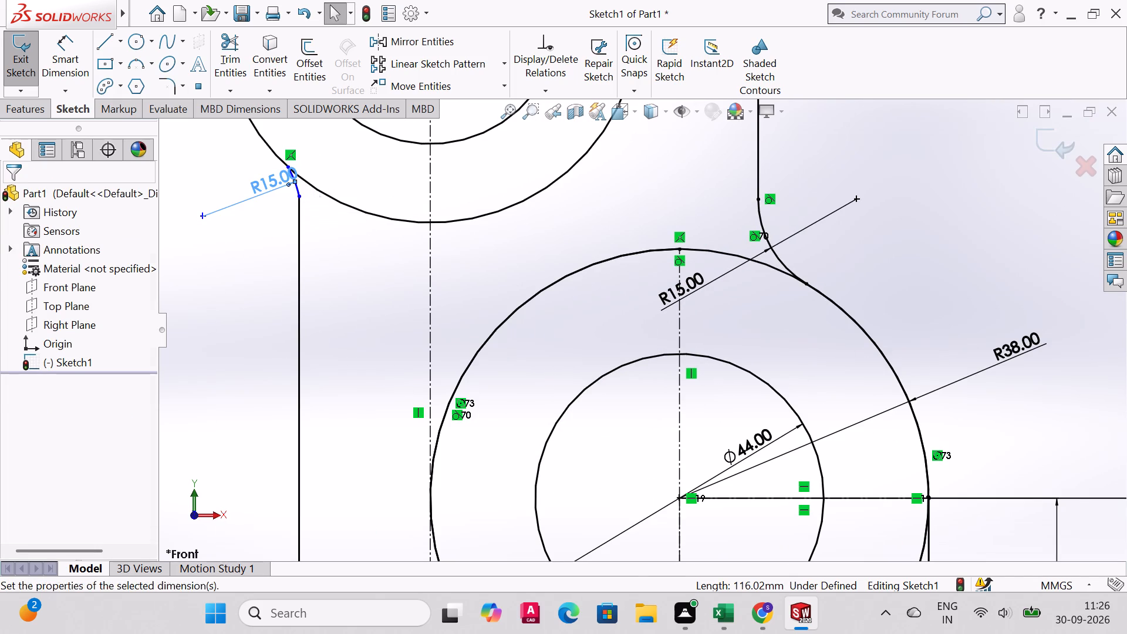
{"action": "key", "text": "Delete"}
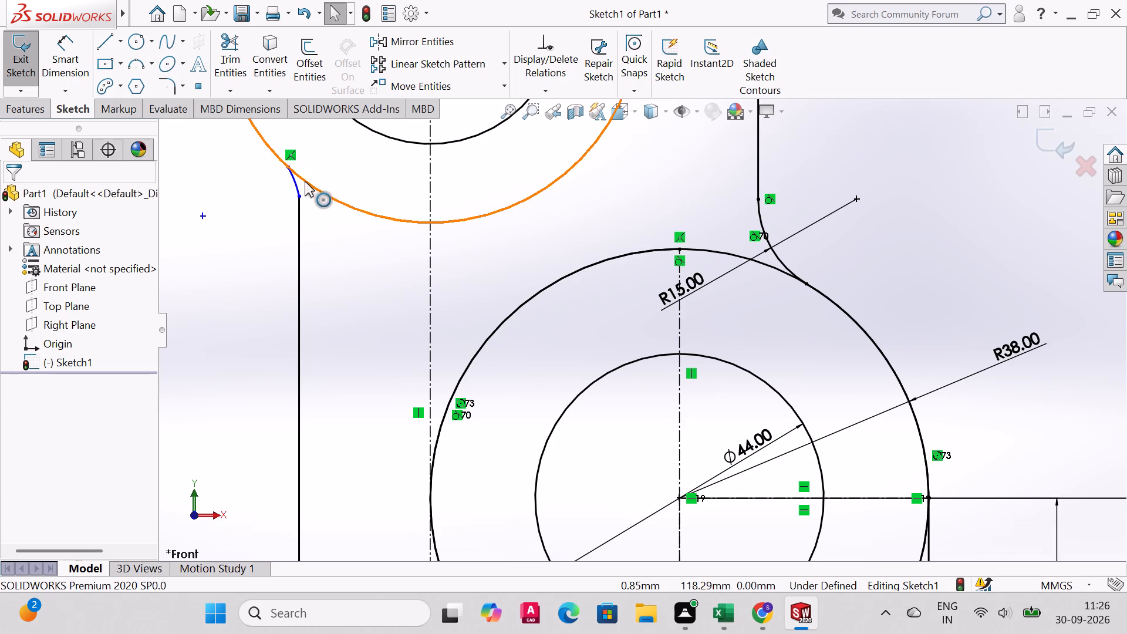
{"action": "left_click", "coordinate": [296, 184]}
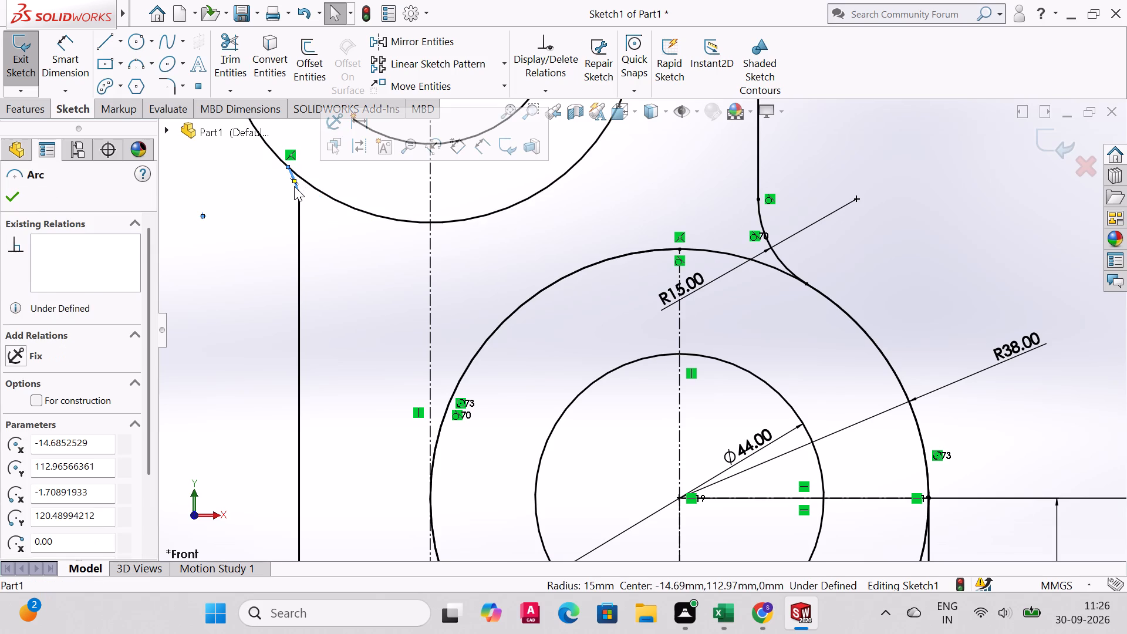
{"action": "key", "text": "Delete"}
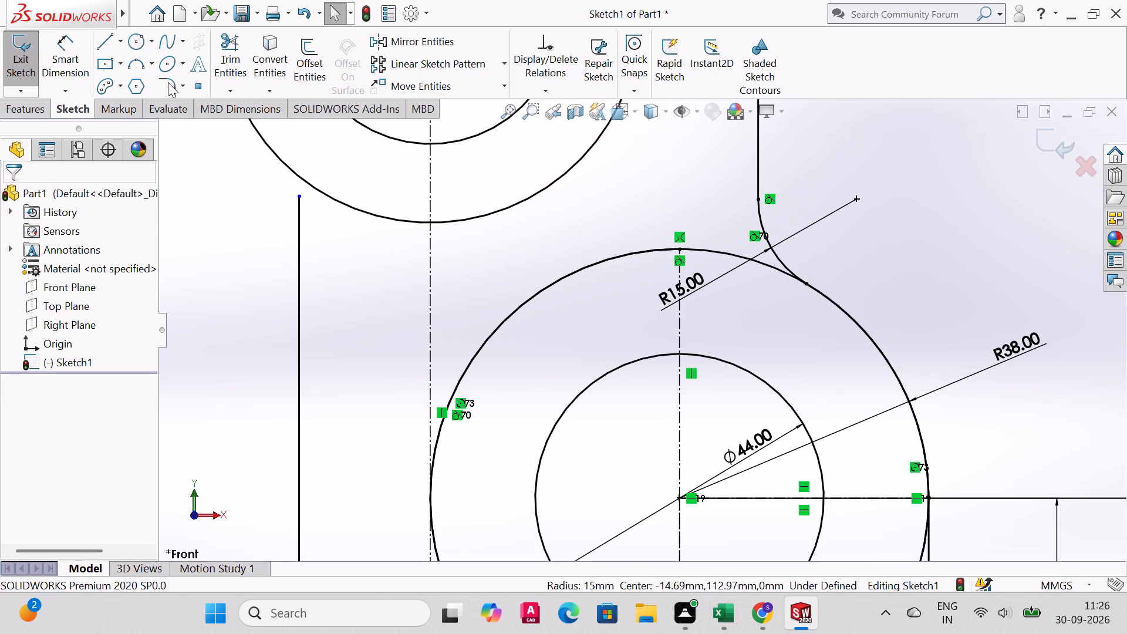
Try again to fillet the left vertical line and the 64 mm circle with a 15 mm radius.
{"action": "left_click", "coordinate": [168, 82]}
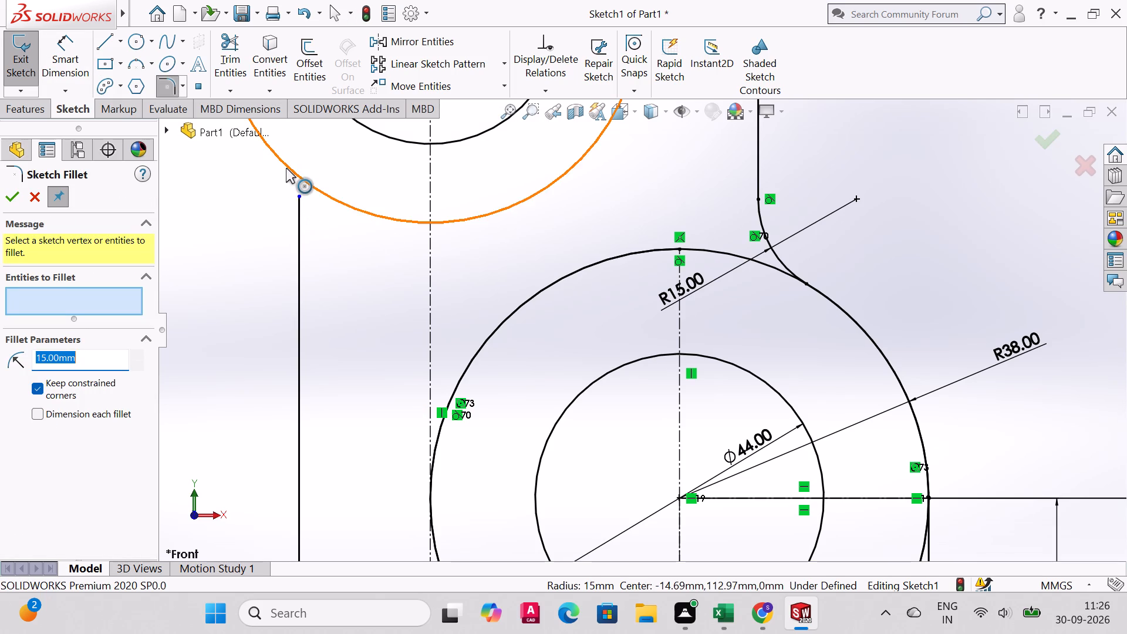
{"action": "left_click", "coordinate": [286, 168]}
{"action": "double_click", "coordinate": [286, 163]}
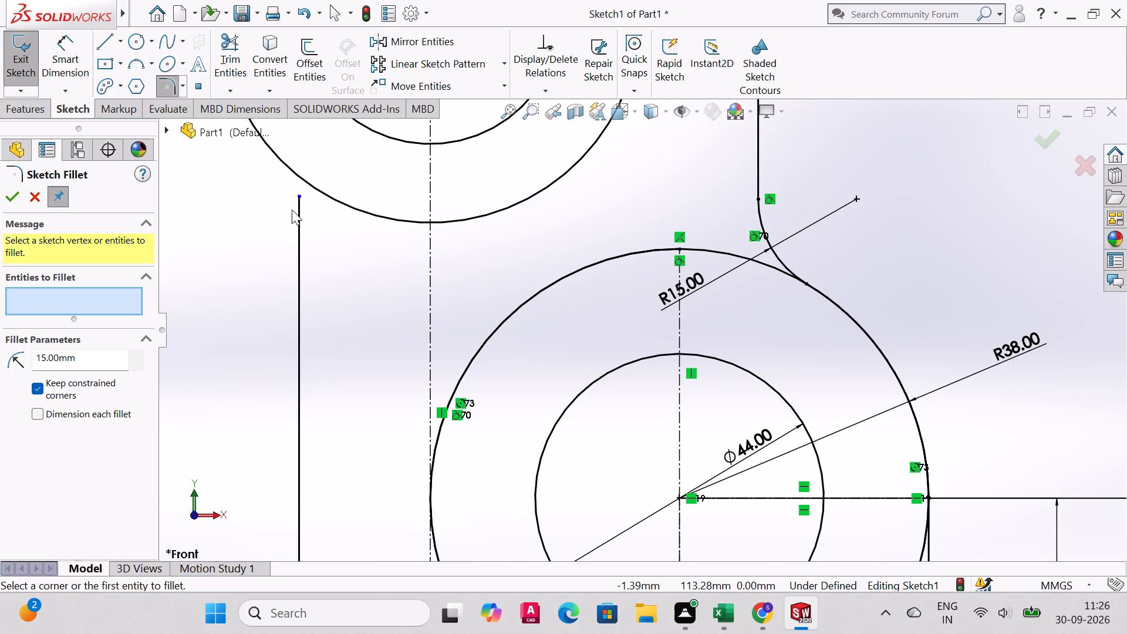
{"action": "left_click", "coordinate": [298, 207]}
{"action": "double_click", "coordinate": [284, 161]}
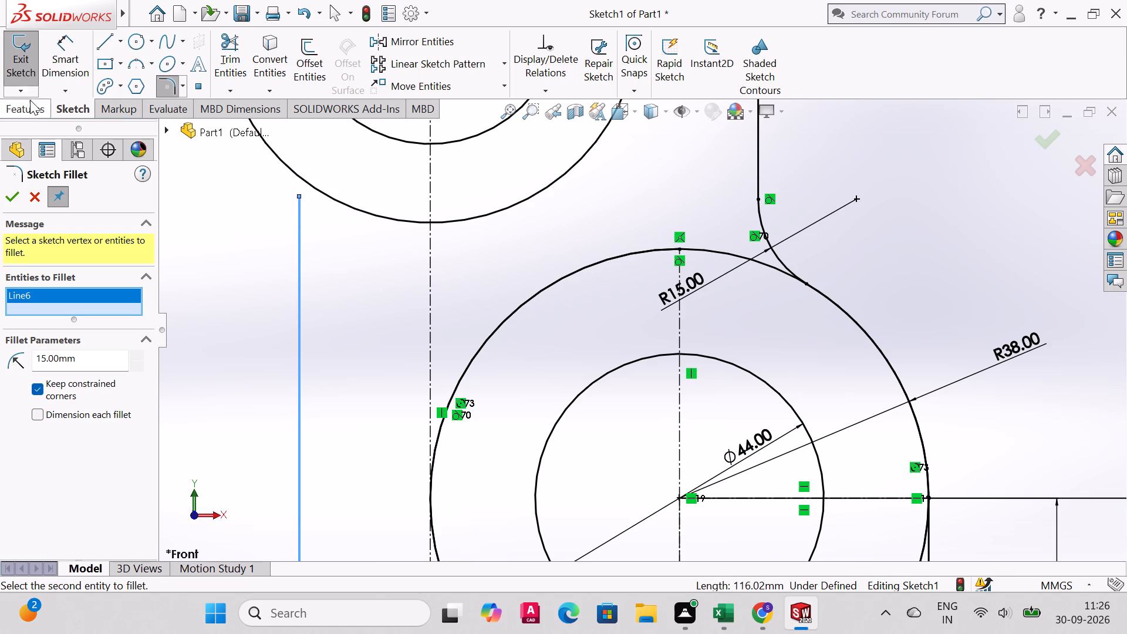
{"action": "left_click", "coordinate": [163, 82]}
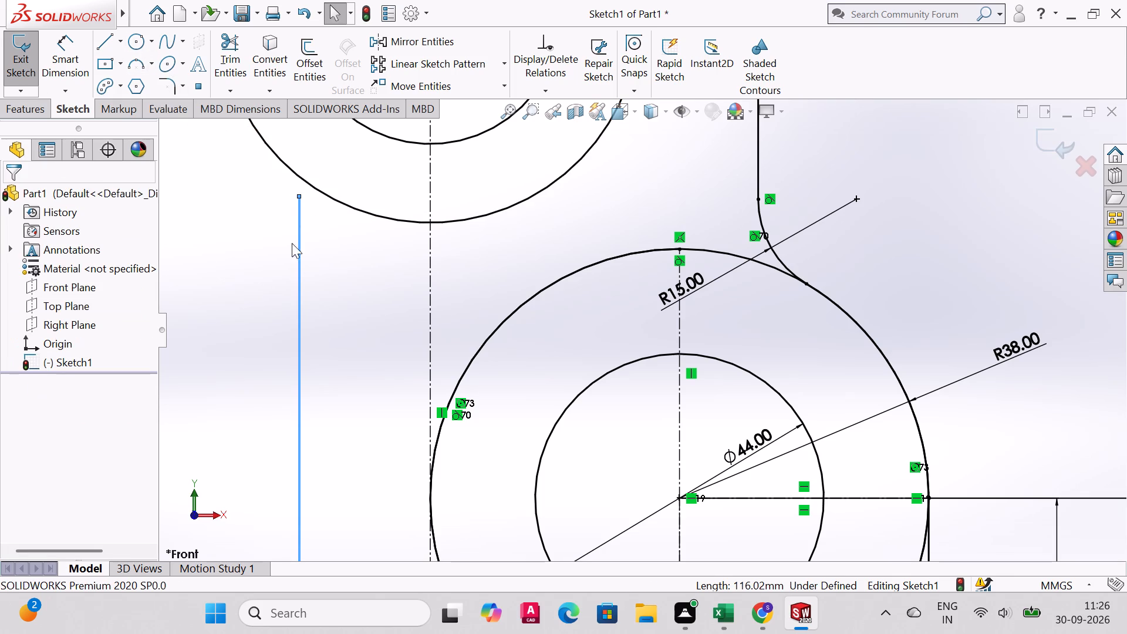
Draw a tangent arc of about 7 mm radius from the upper end of the left vertical line to the 64 mm circle.
{"action": "left_click", "coordinate": [139, 65]}
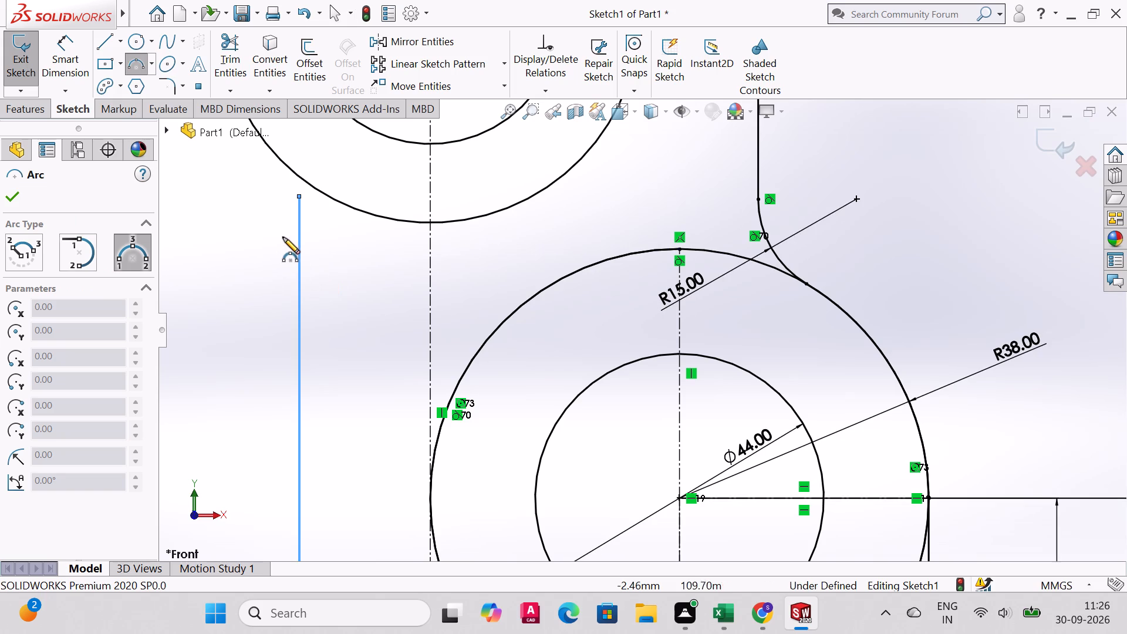
{"action": "left_click", "coordinate": [73, 255]}
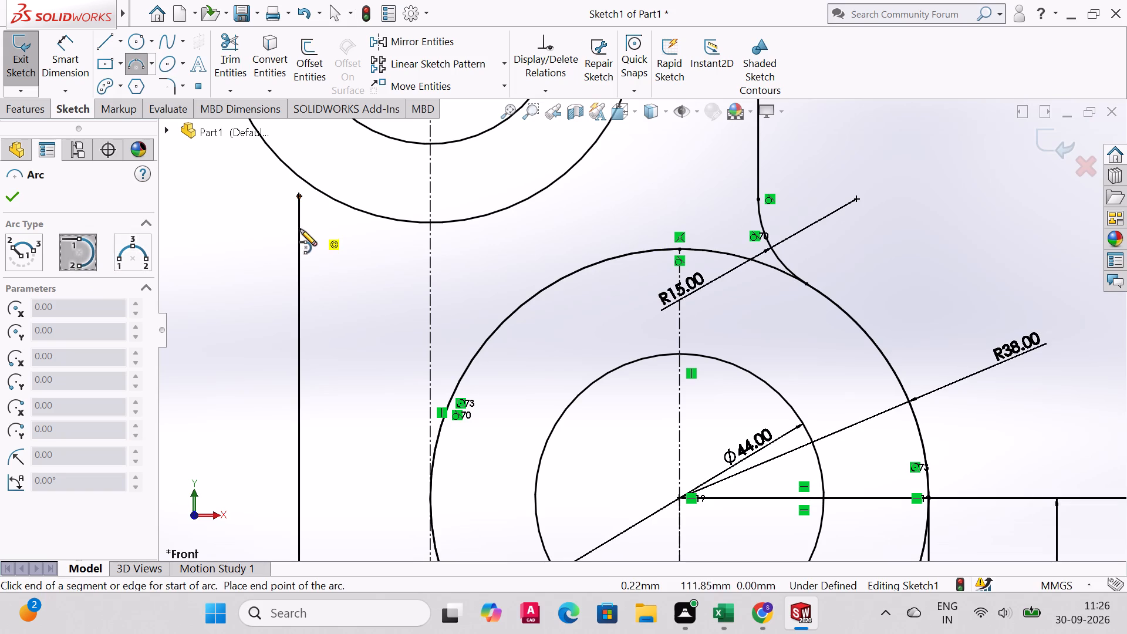
{"action": "left_click", "coordinate": [299, 227]}
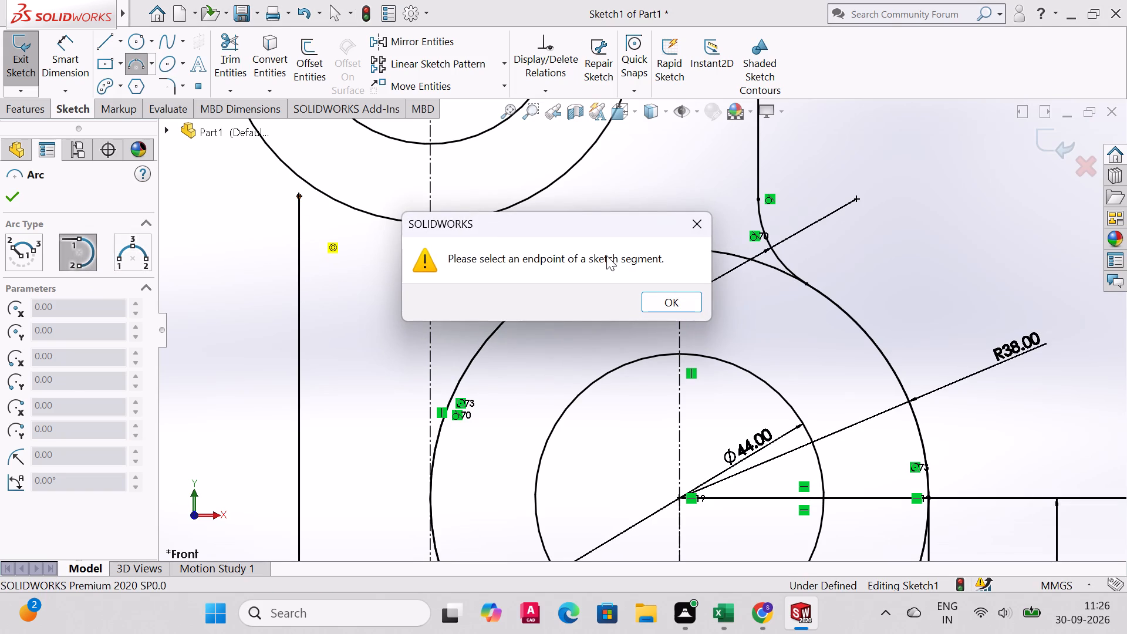
{"action": "left_click", "coordinate": [657, 302]}
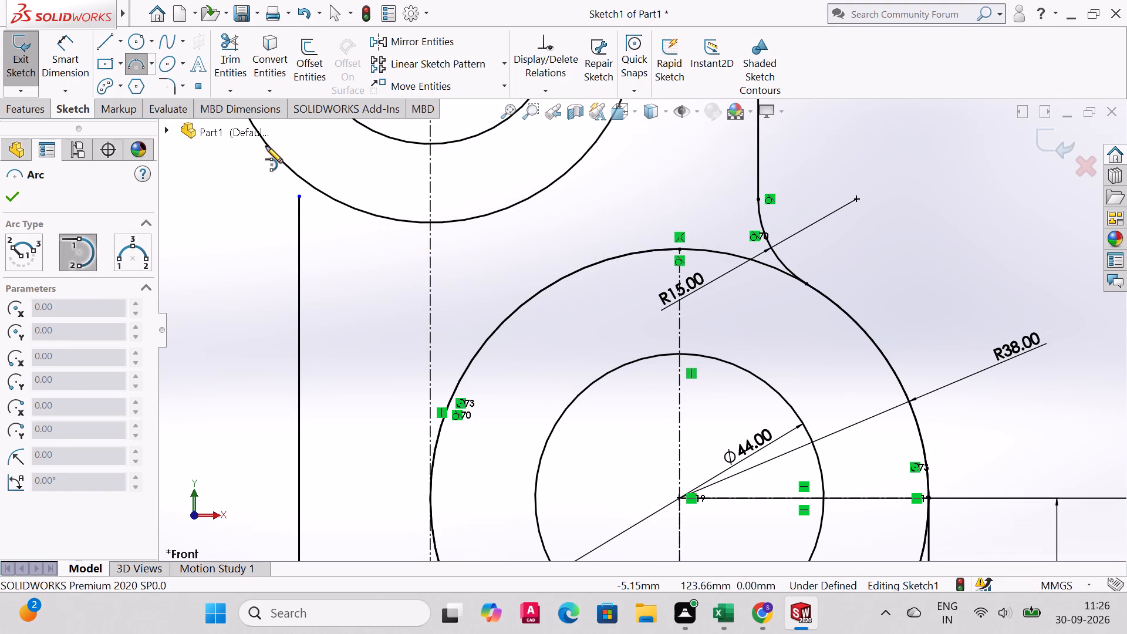
{"action": "left_click", "coordinate": [266, 145]}
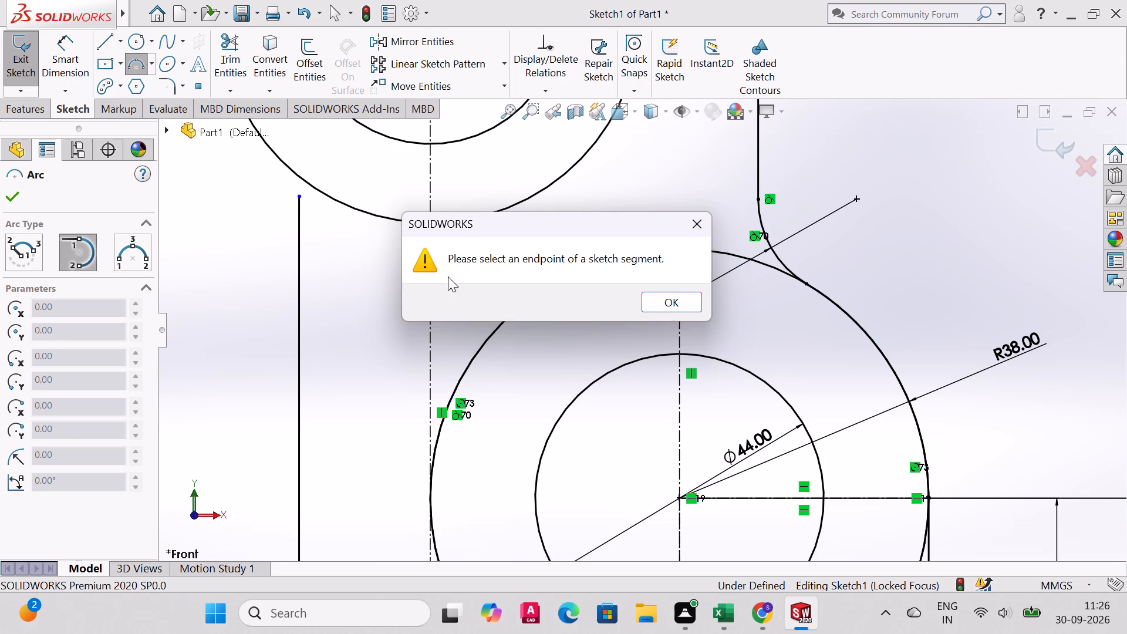
{"action": "left_click", "coordinate": [687, 303]}
{"action": "left_click", "coordinate": [299, 197]}
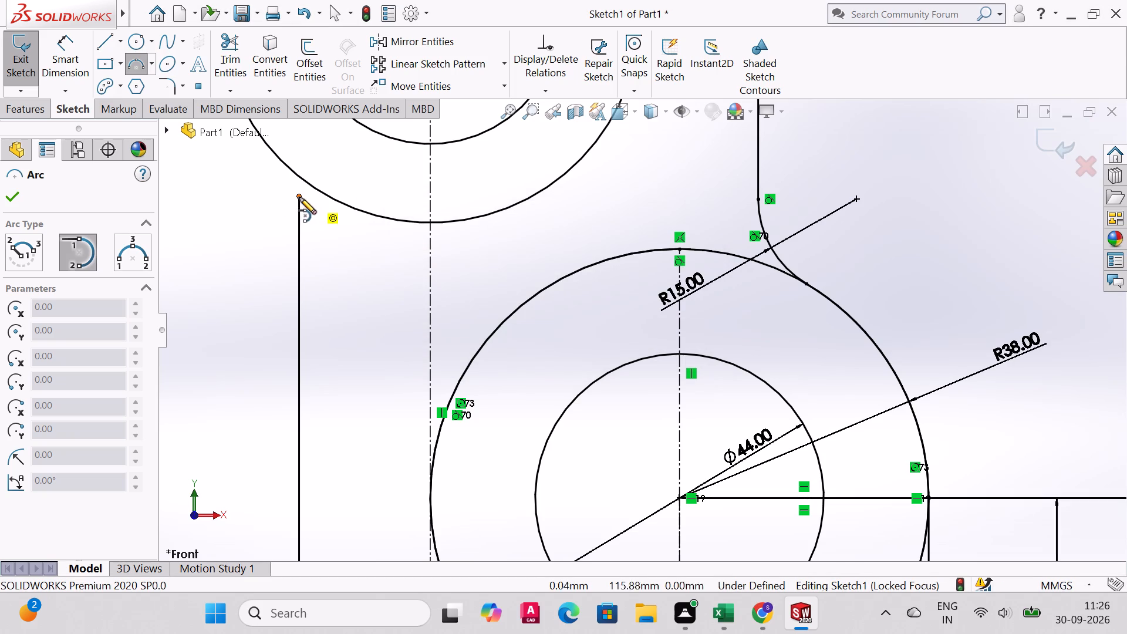
{"action": "left_click", "coordinate": [280, 158]}
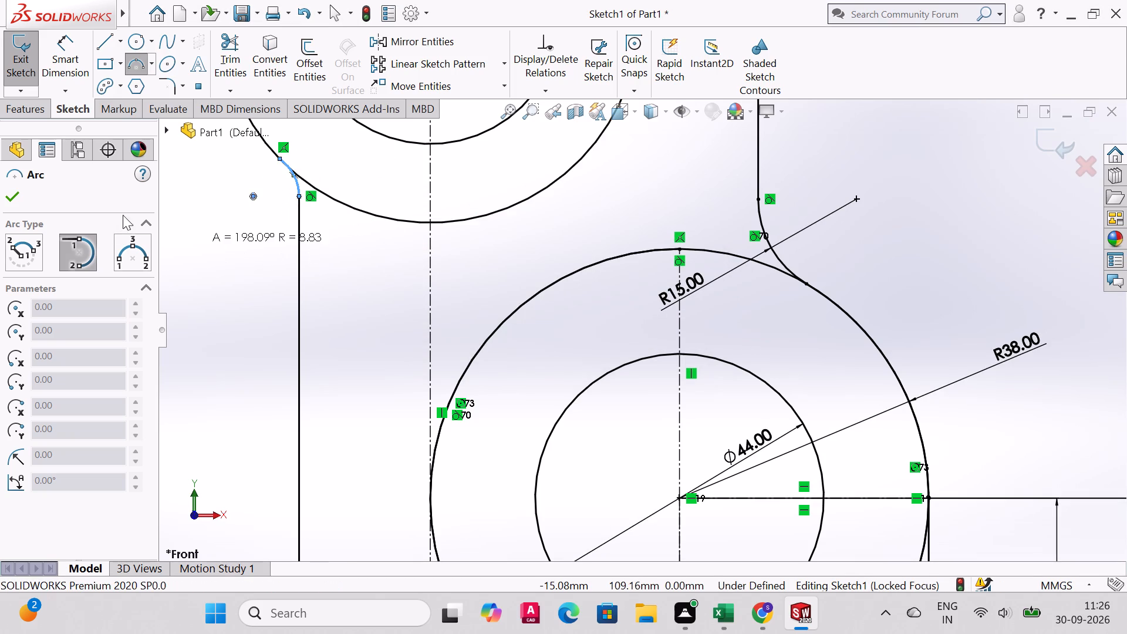
{"action": "right_click", "coordinate": [123, 215]}
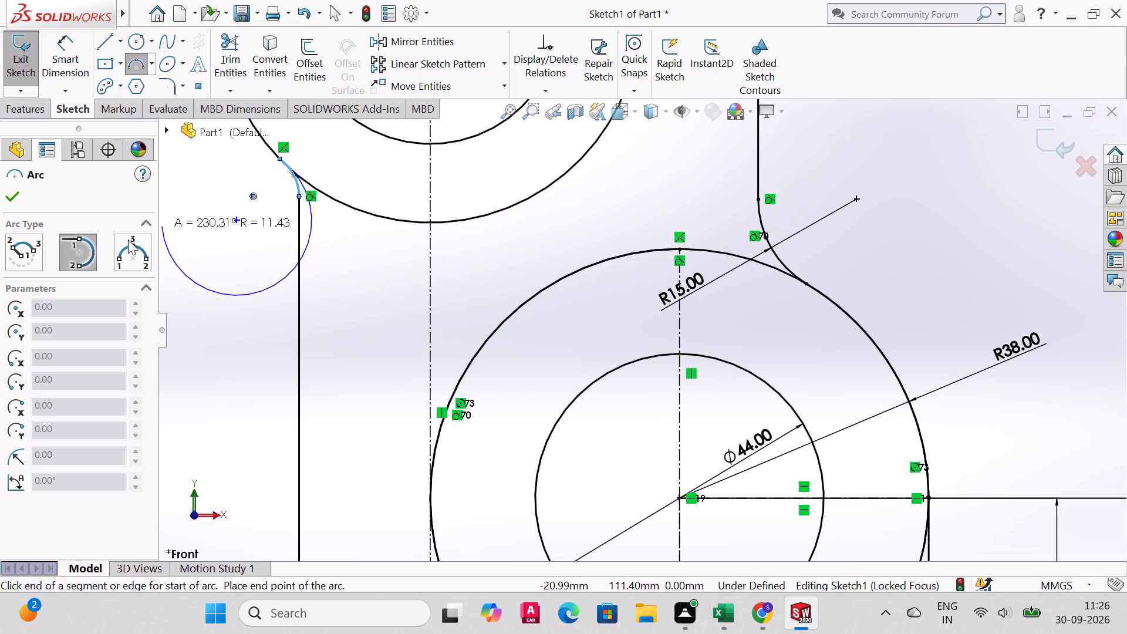
{"action": "left_click", "coordinate": [6, 191]}
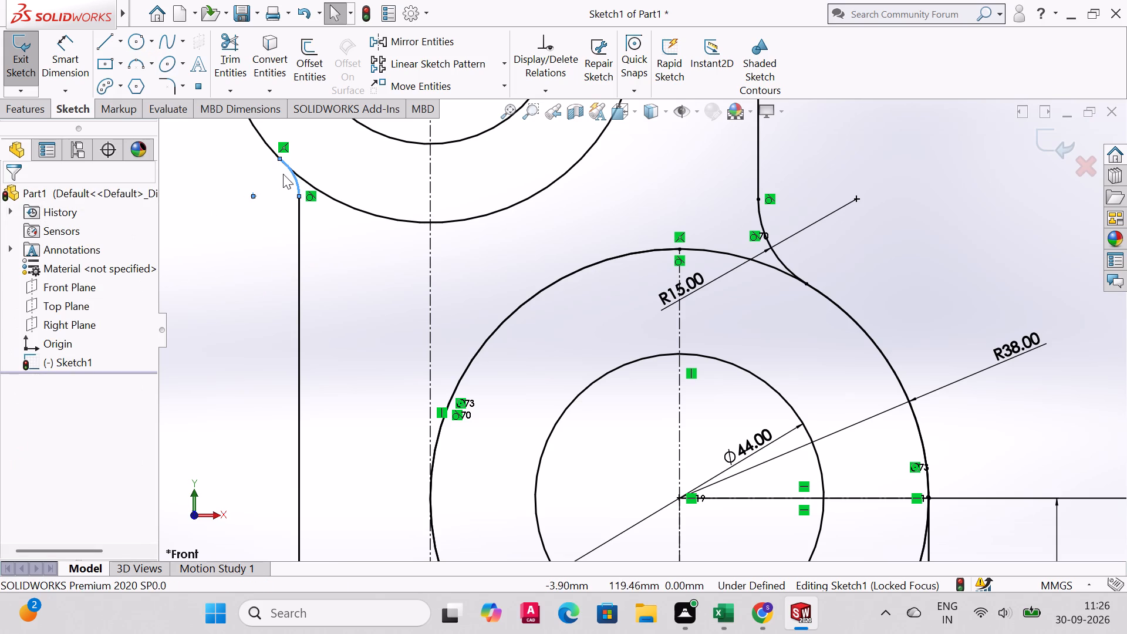
Dimension the new tangent arc's radius and set it to 15 mm.
{"action": "left_click", "coordinate": [63, 40]}
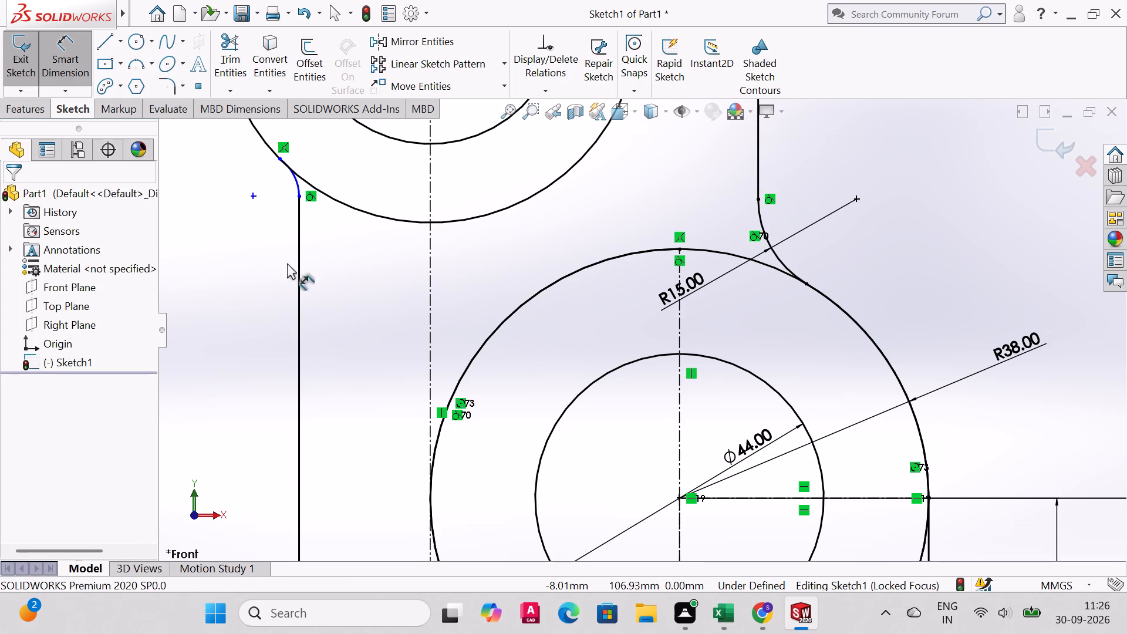
{"action": "left_click", "coordinate": [294, 175]}
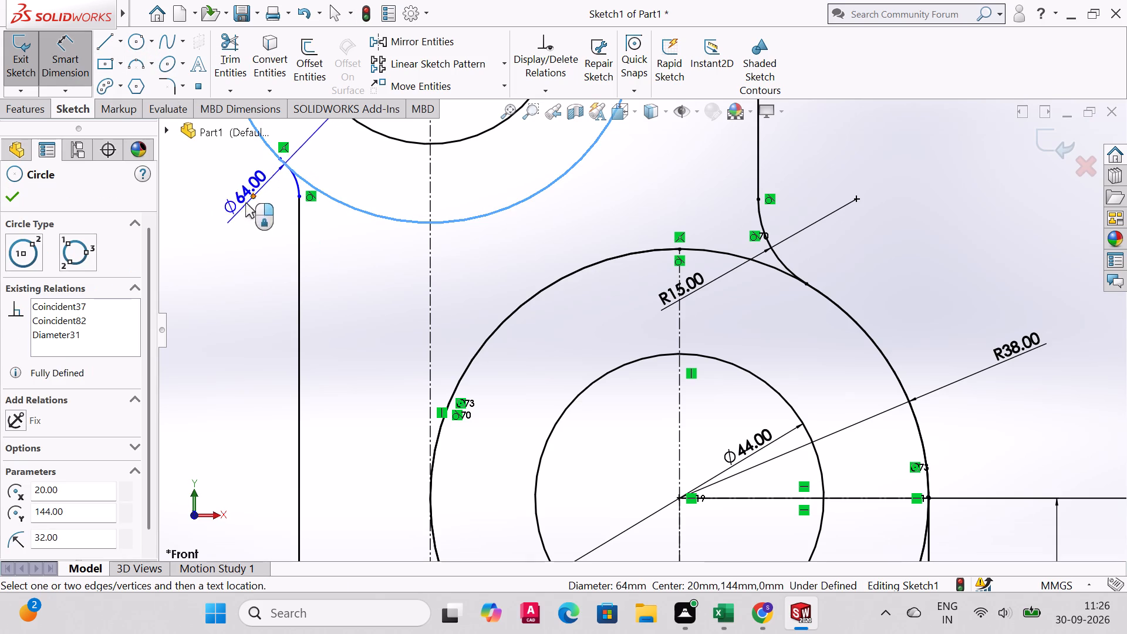
{"action": "right_click", "coordinate": [264, 208]}
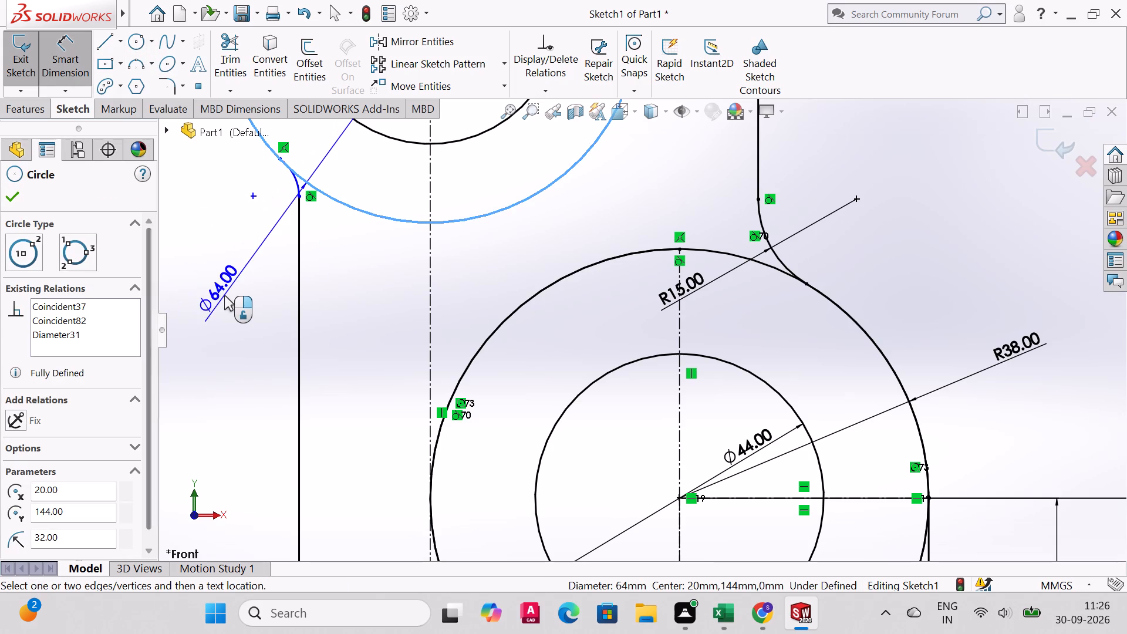
{"action": "key", "text": "Escape"}
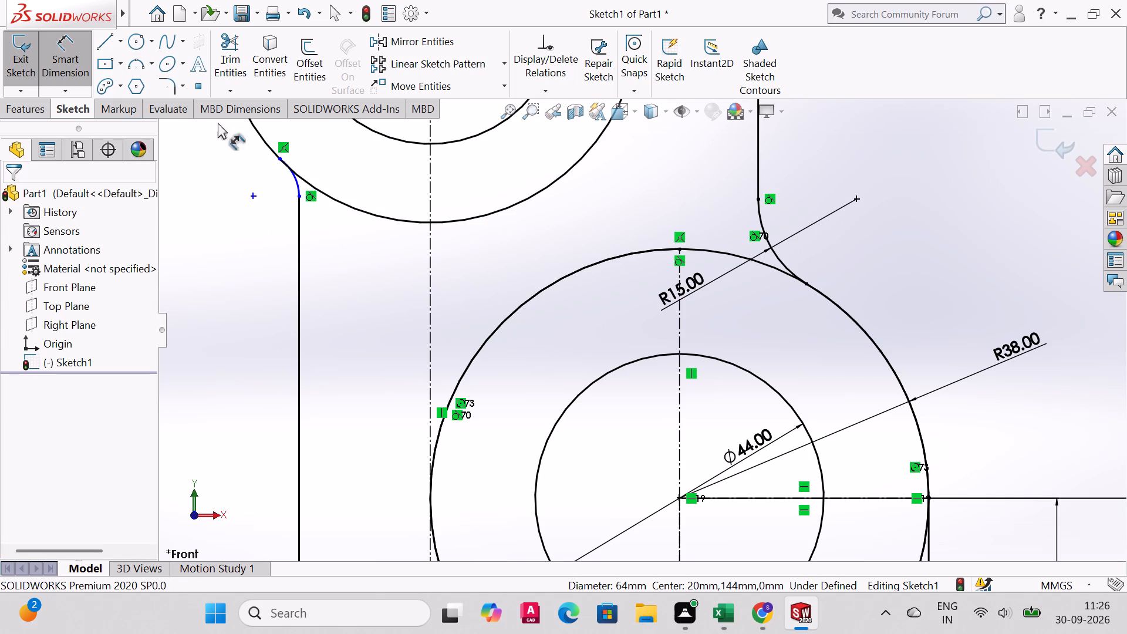
{"action": "left_click", "coordinate": [293, 180]}
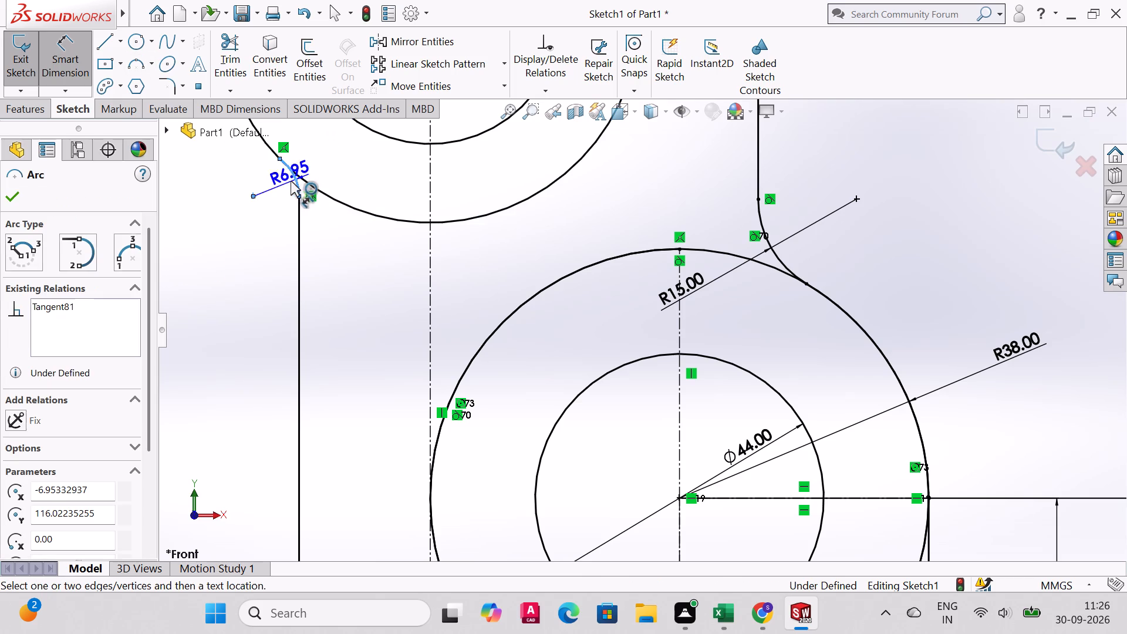
{"action": "left_click", "coordinate": [273, 186]}
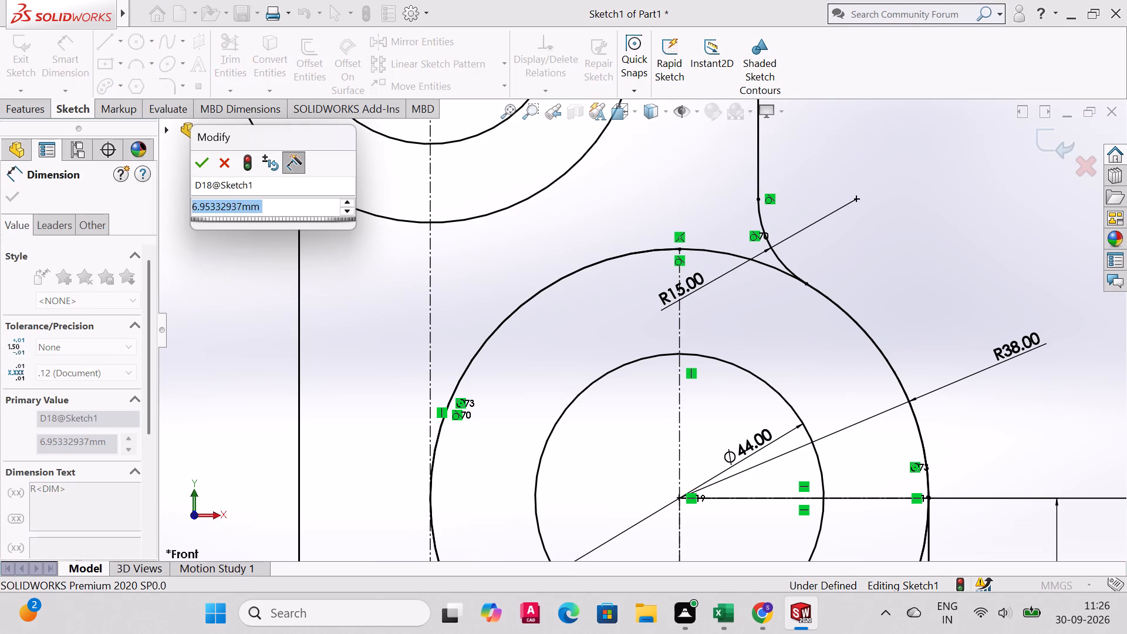
{"action": "type", "text": "15"}
{"action": "key", "text": "Return"}
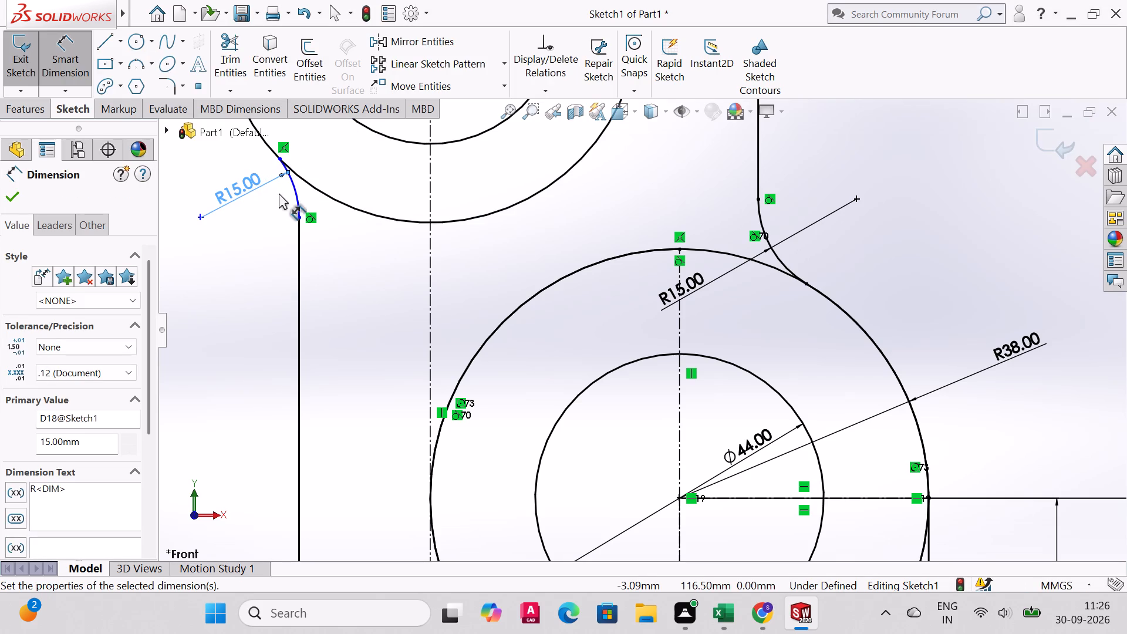
{"action": "left_click", "coordinate": [22, 195]}
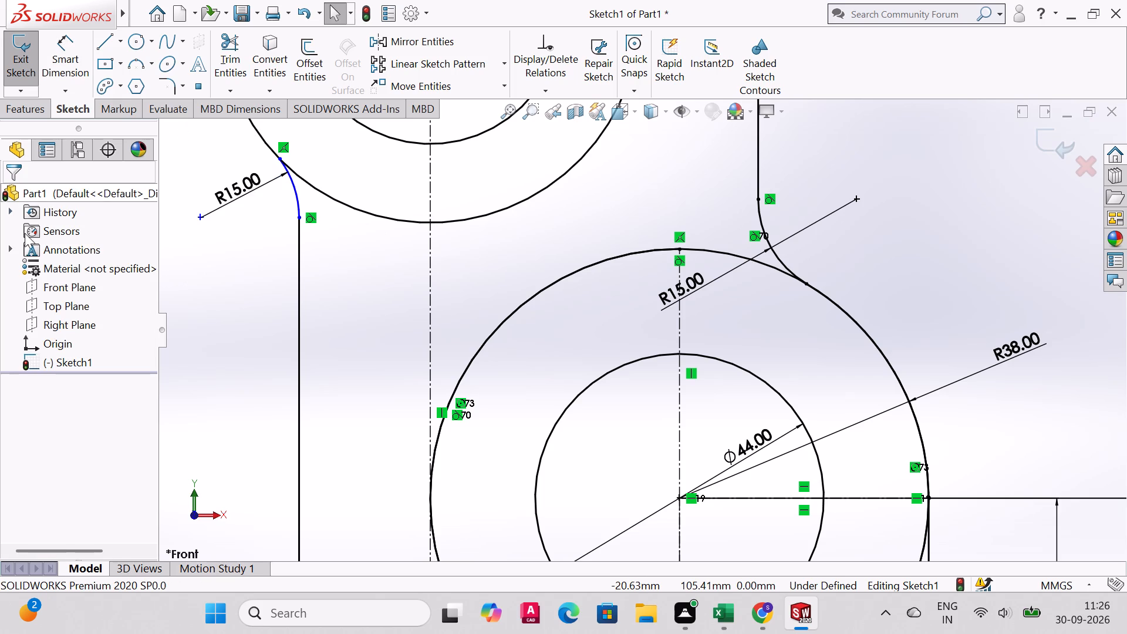
Move the new arc's 15 mm radius dimension slightly lower beside the arc.
{"action": "left_click_drag", "start_coordinate": [278, 177], "coordinate": [279, 184]}
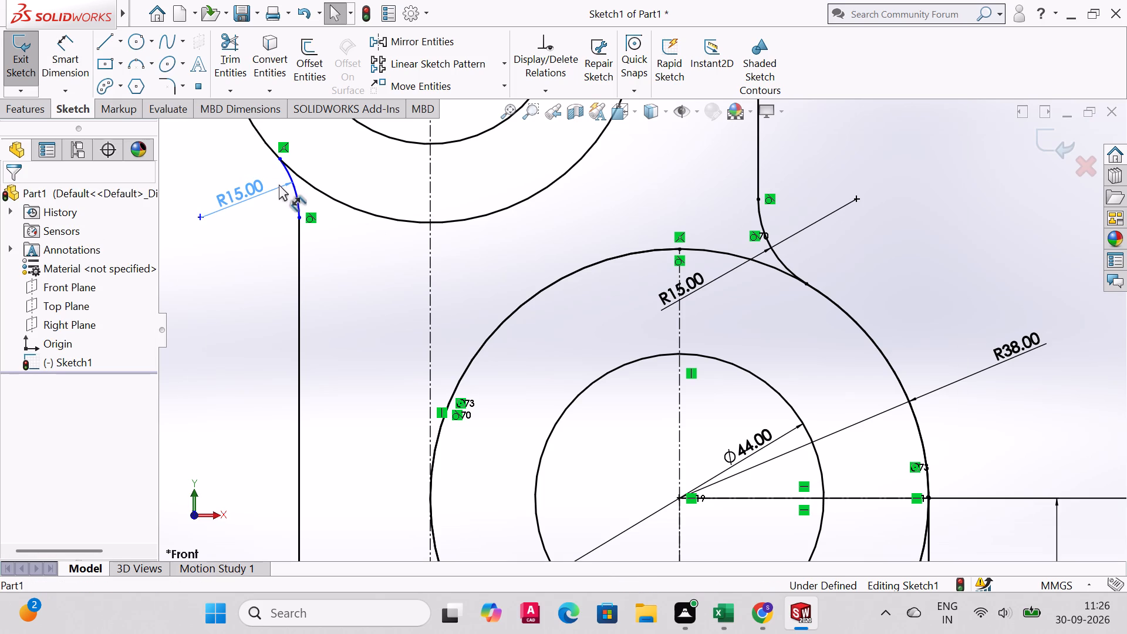
{"action": "left_click_drag", "start_coordinate": [279, 184], "coordinate": [279, 186]}
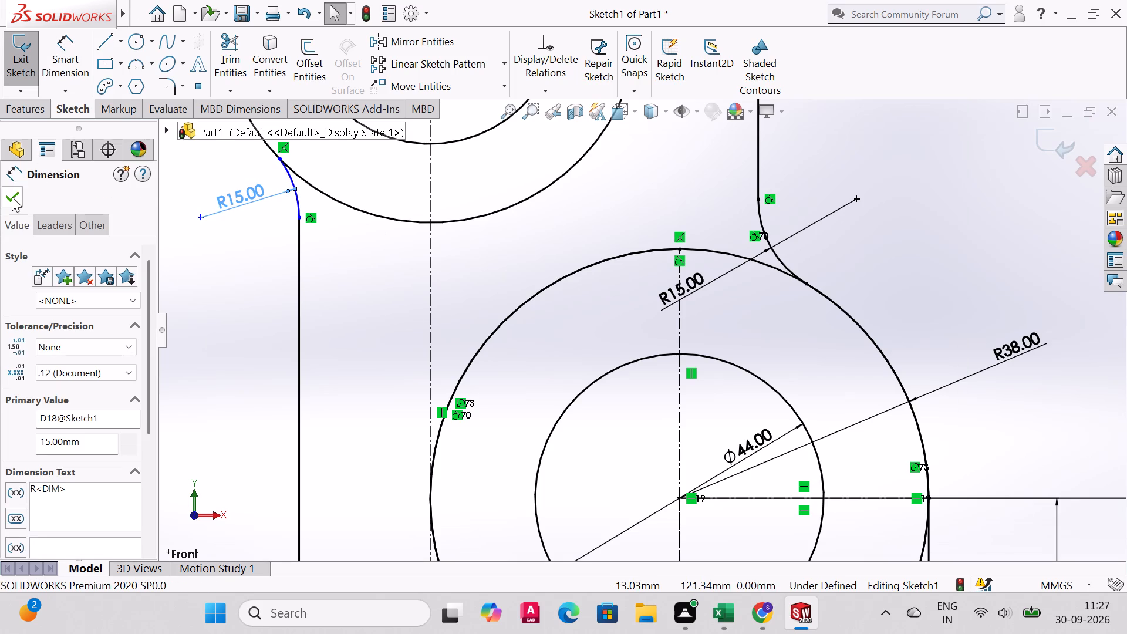
{"action": "left_click", "coordinate": [12, 197]}
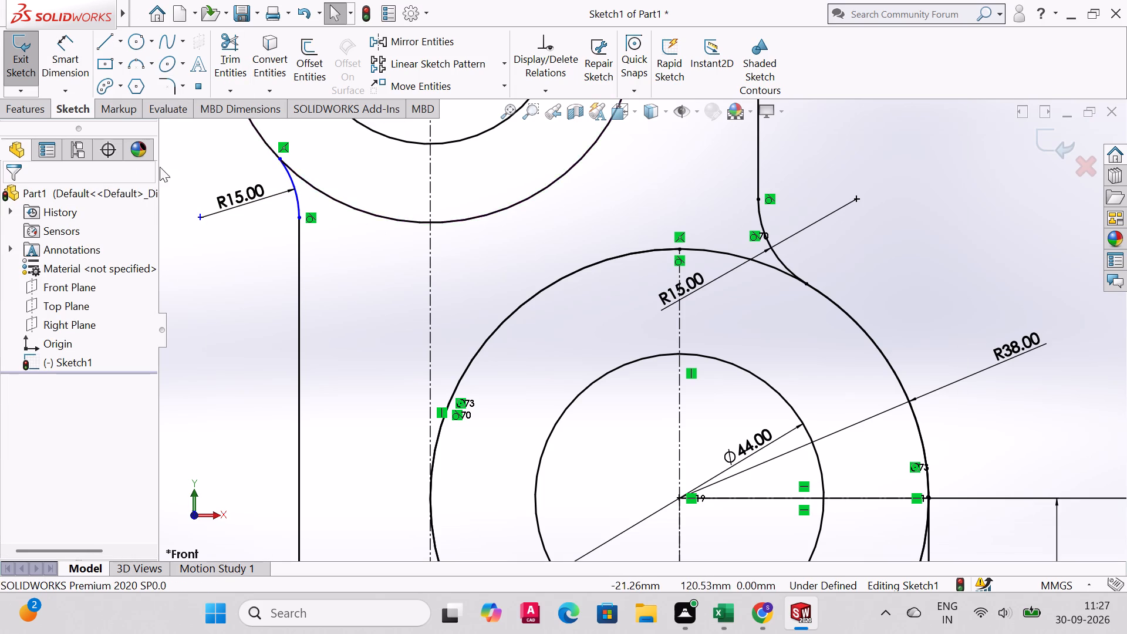
Check the sketch for gaps with Repair Sketch and examine where the left 15 mm arc meets the 64 mm circle.
{"action": "left_click", "coordinate": [589, 51]}
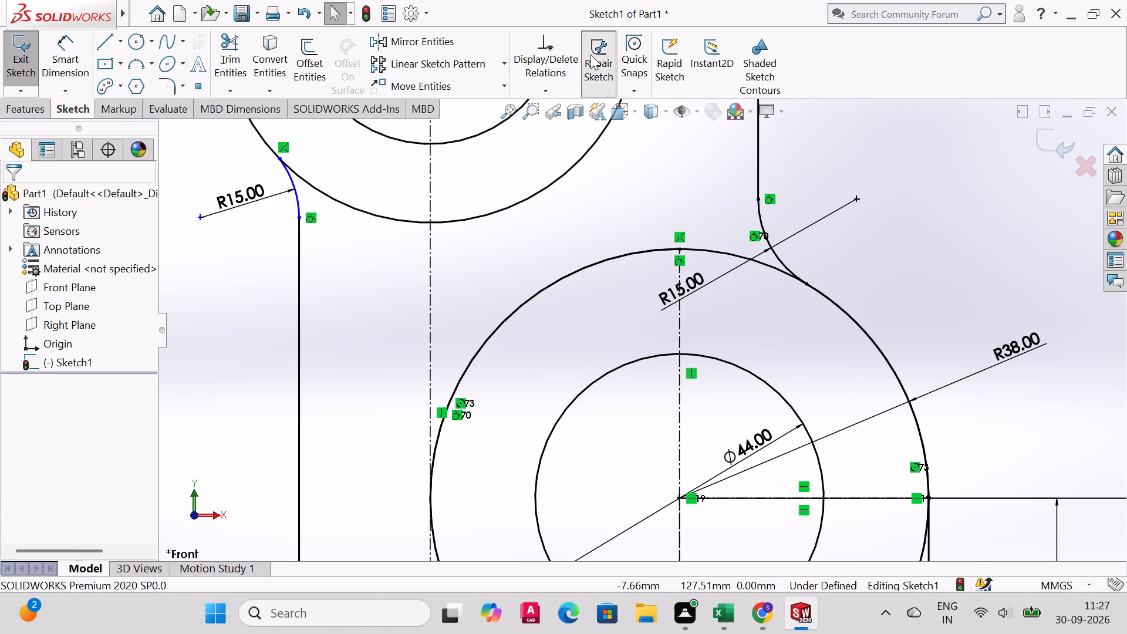
{"action": "left_click", "coordinate": [153, 160]}
{"action": "double_click", "coordinate": [153, 160]}
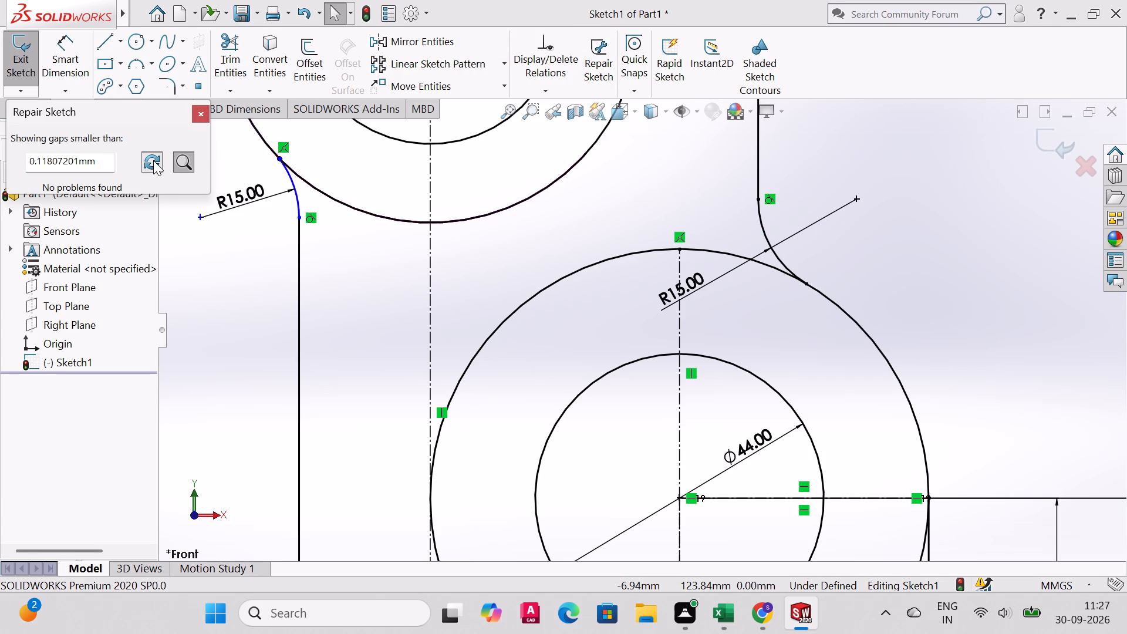
{"action": "left_click", "coordinate": [177, 158]}
{"action": "double_click", "coordinate": [177, 159]}
{"action": "left_click", "coordinate": [93, 168]}
{"action": "left_click", "coordinate": [521, 113]}
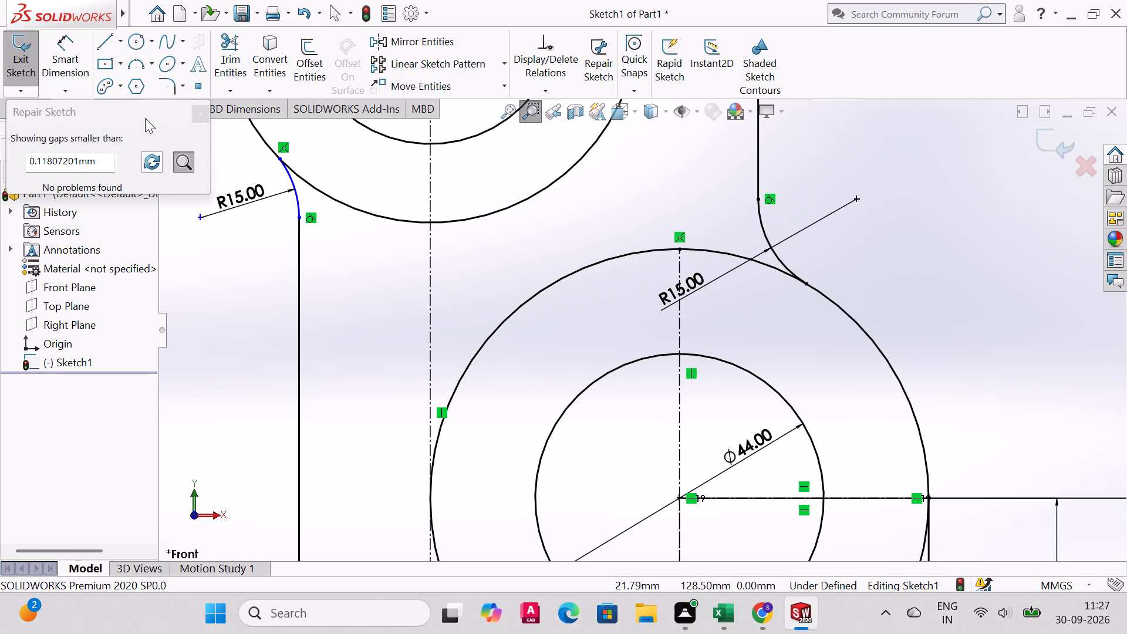
{"action": "left_click_drag", "start_coordinate": [228, 124], "coordinate": [342, 251]}
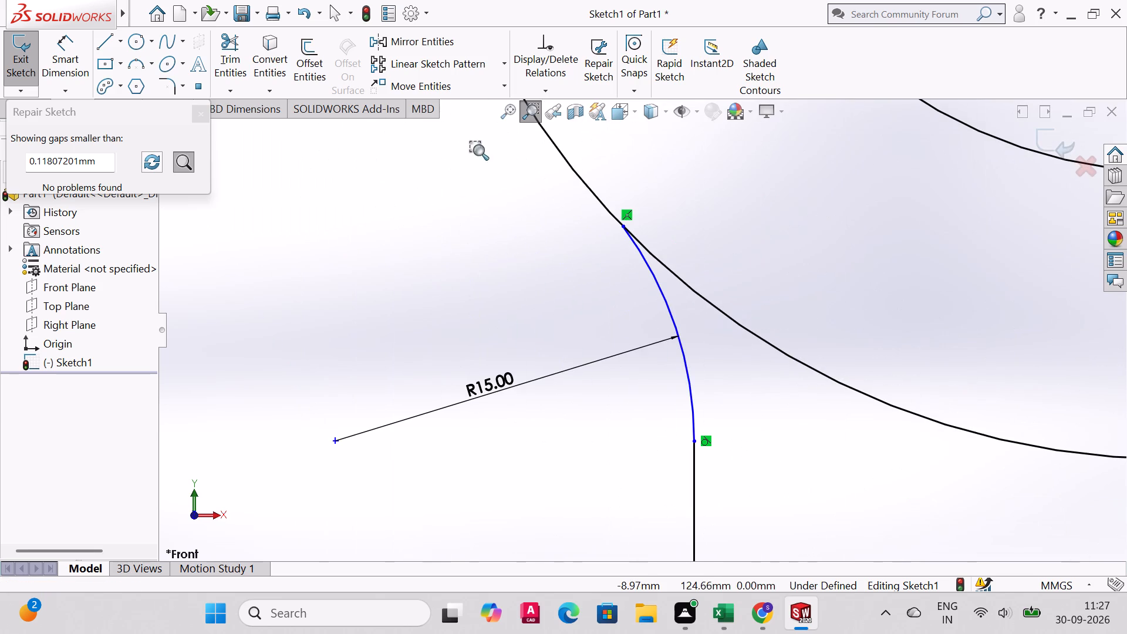
{"action": "left_click_drag", "start_coordinate": [481, 149], "coordinate": [795, 518]}
{"action": "left_click_drag", "start_coordinate": [602, 151], "coordinate": [753, 366]}
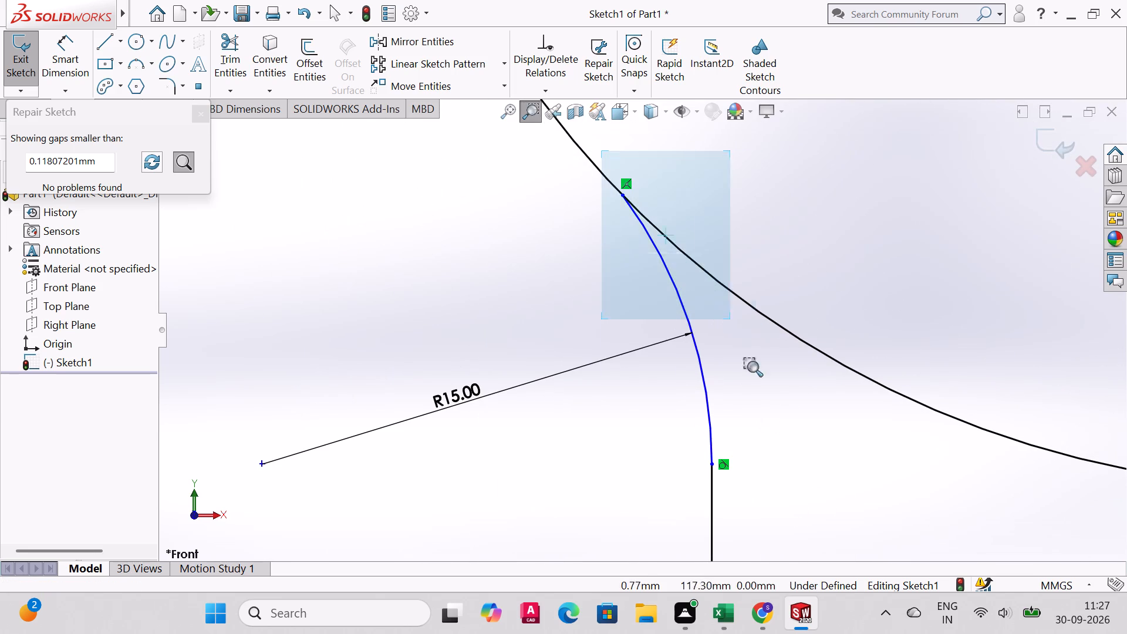
{"action": "left_click_drag", "start_coordinate": [753, 366], "coordinate": [835, 518]}
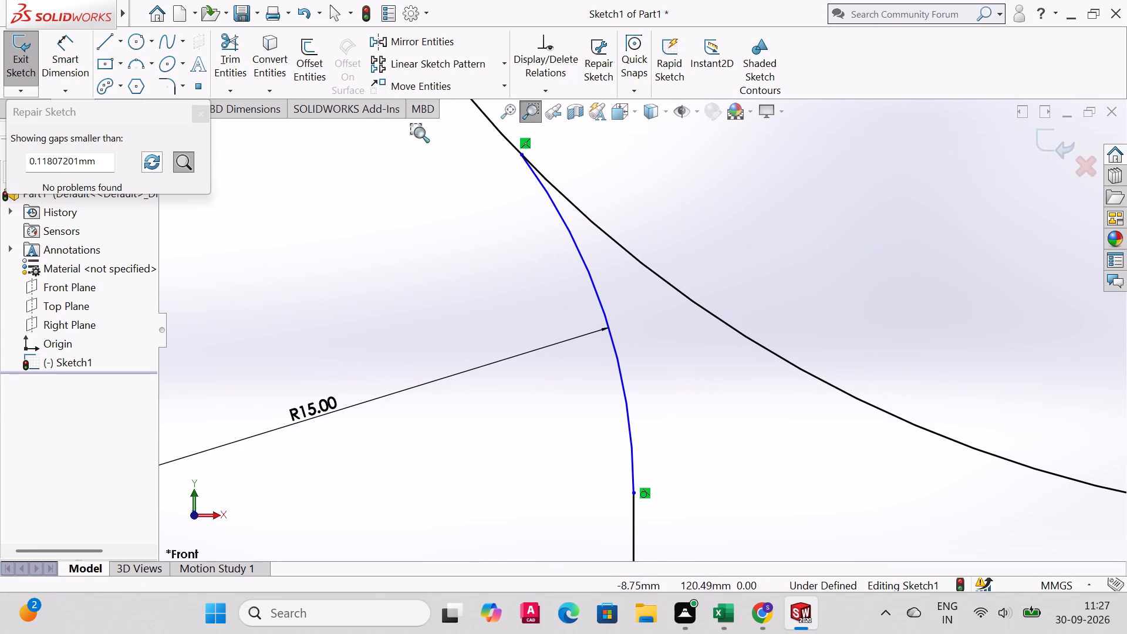
{"action": "key", "text": "Escape"}
{"action": "scroll", "coordinate": [442, 372], "scroll_direction": "down", "scroll_amount": 8}
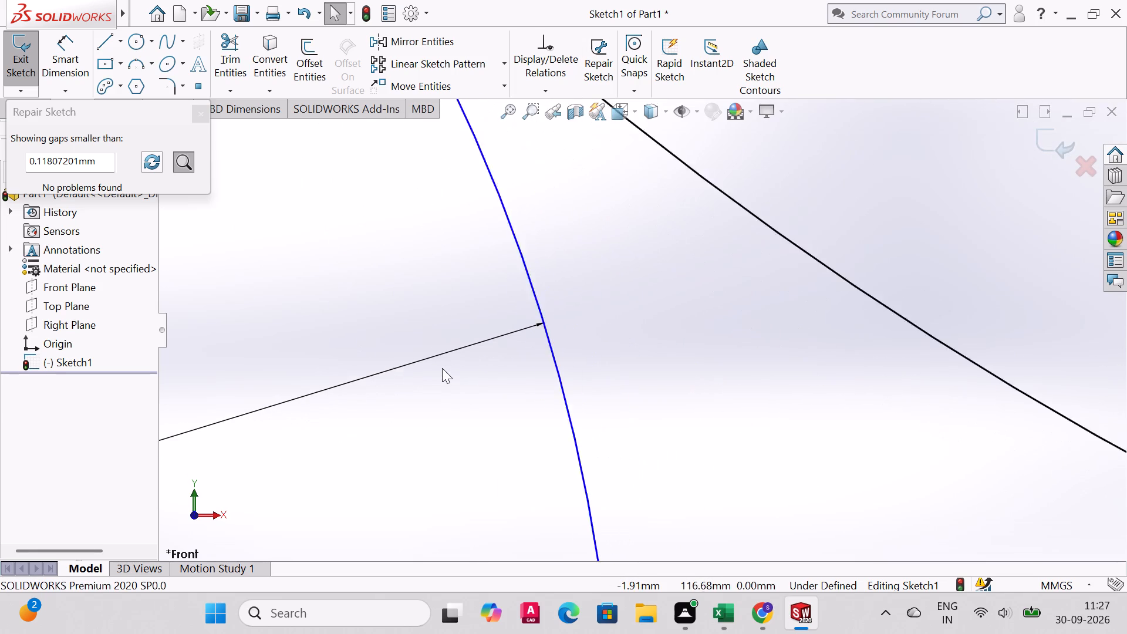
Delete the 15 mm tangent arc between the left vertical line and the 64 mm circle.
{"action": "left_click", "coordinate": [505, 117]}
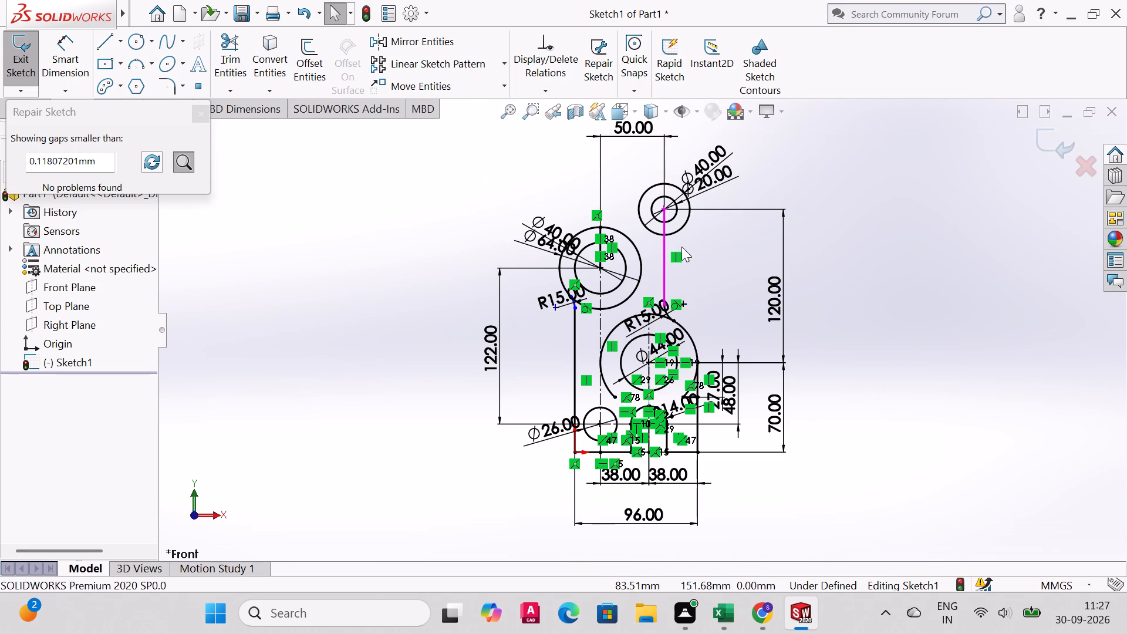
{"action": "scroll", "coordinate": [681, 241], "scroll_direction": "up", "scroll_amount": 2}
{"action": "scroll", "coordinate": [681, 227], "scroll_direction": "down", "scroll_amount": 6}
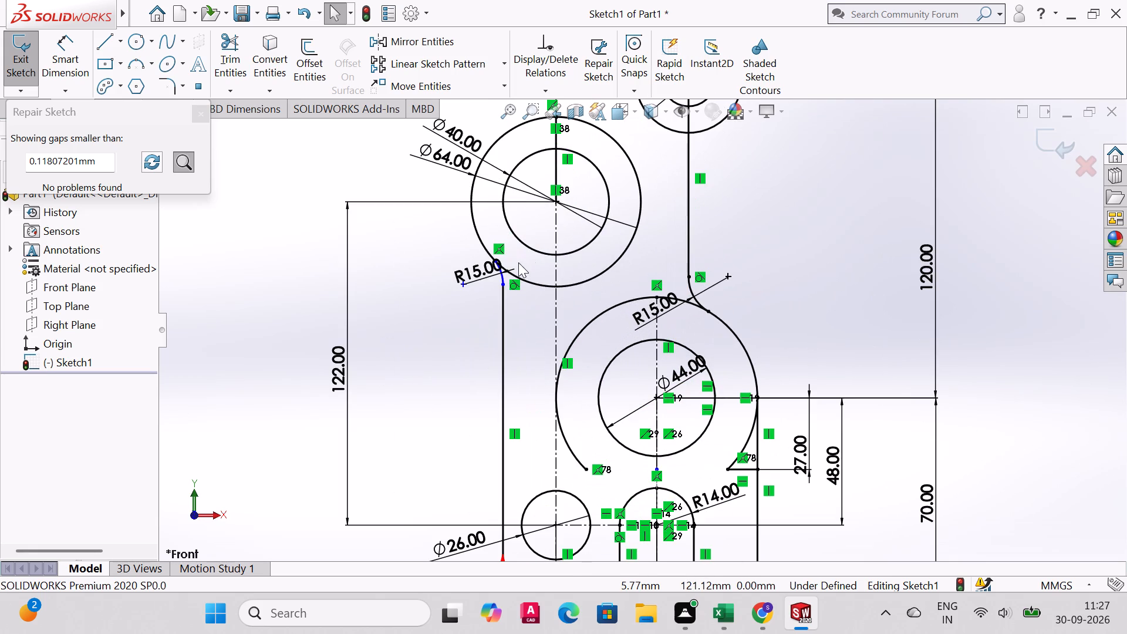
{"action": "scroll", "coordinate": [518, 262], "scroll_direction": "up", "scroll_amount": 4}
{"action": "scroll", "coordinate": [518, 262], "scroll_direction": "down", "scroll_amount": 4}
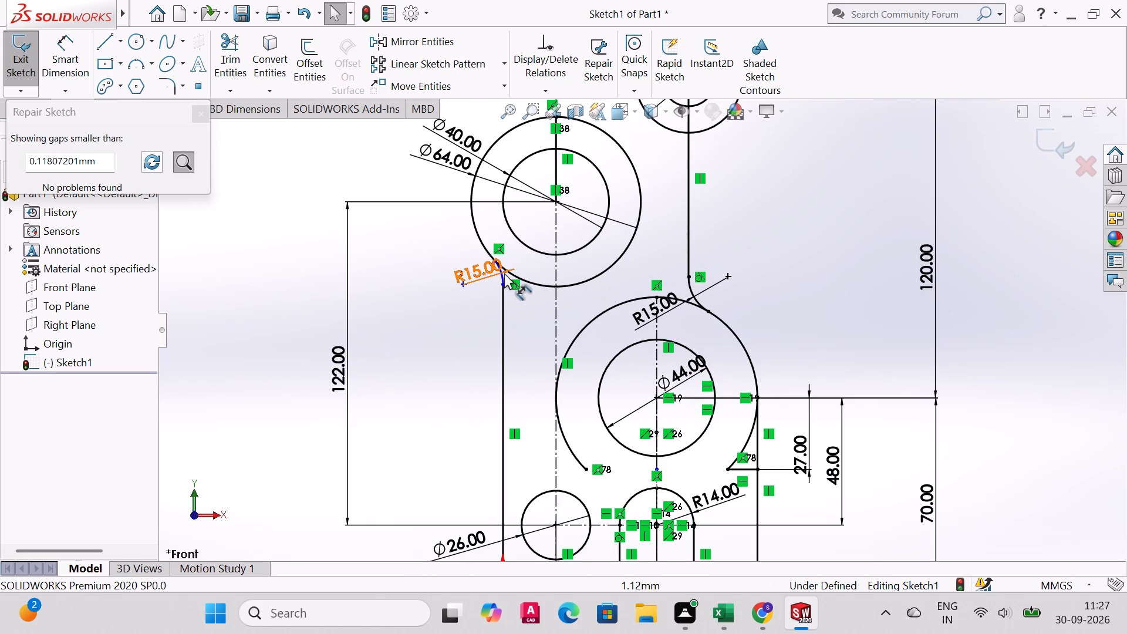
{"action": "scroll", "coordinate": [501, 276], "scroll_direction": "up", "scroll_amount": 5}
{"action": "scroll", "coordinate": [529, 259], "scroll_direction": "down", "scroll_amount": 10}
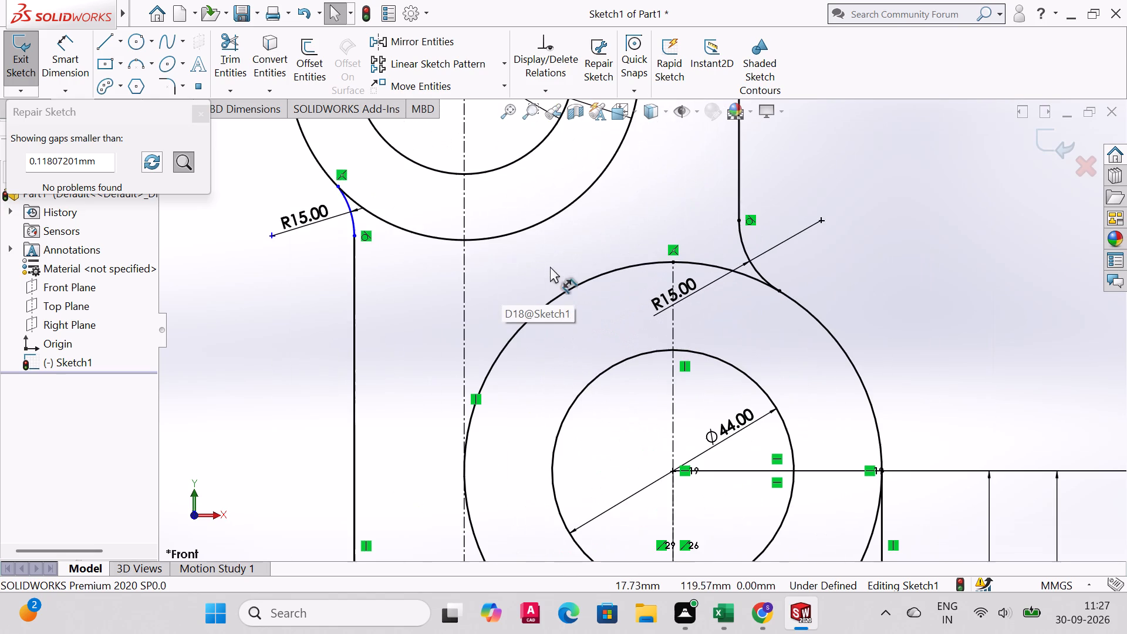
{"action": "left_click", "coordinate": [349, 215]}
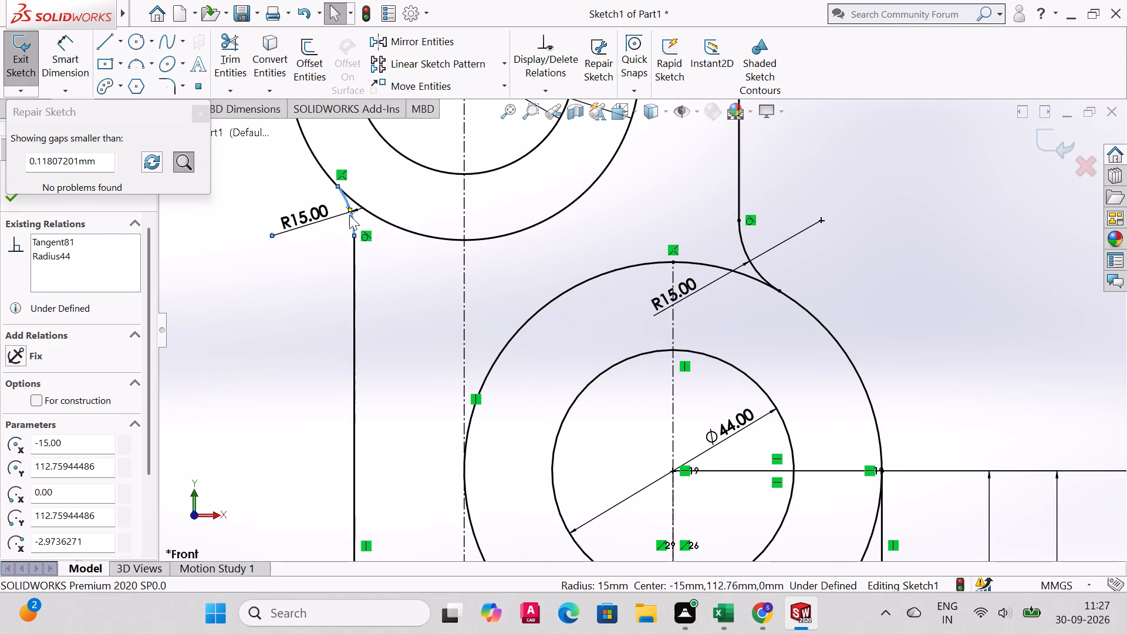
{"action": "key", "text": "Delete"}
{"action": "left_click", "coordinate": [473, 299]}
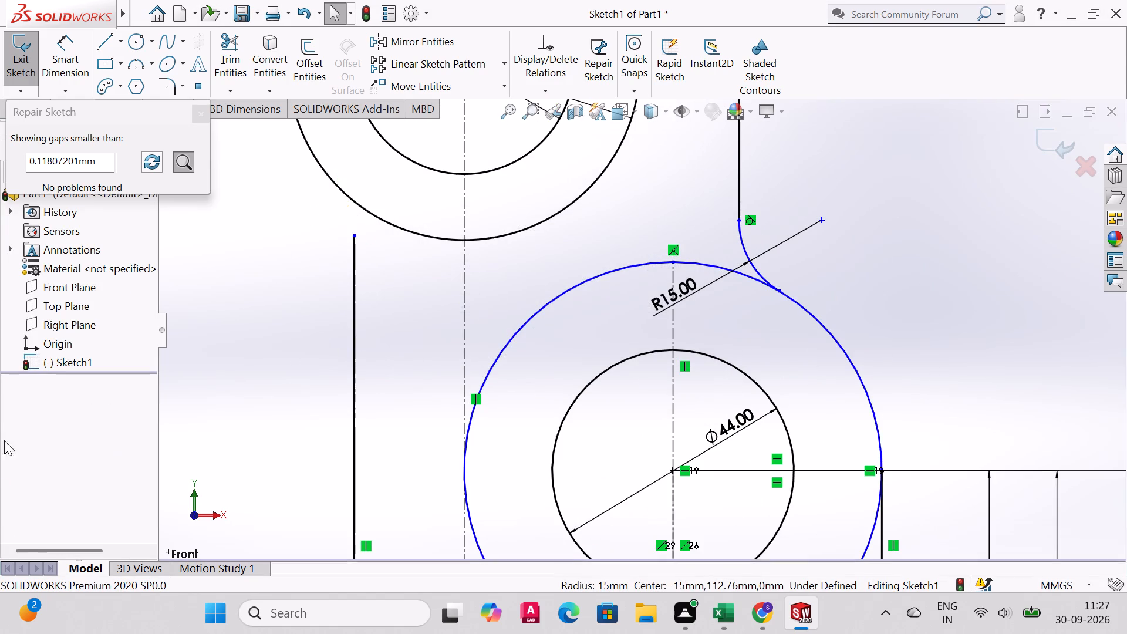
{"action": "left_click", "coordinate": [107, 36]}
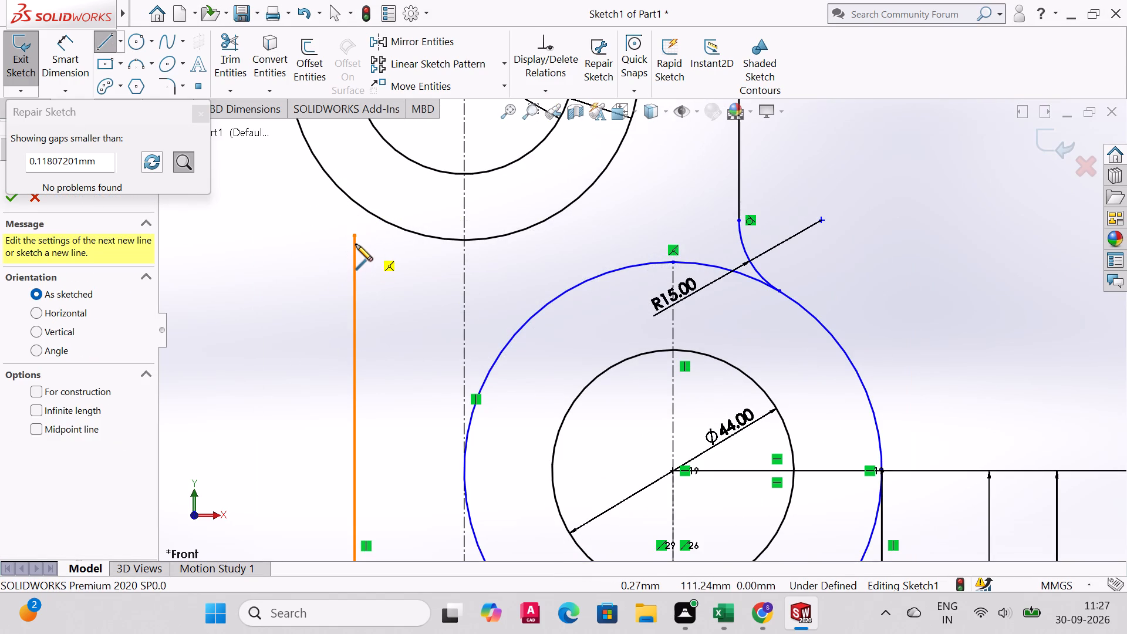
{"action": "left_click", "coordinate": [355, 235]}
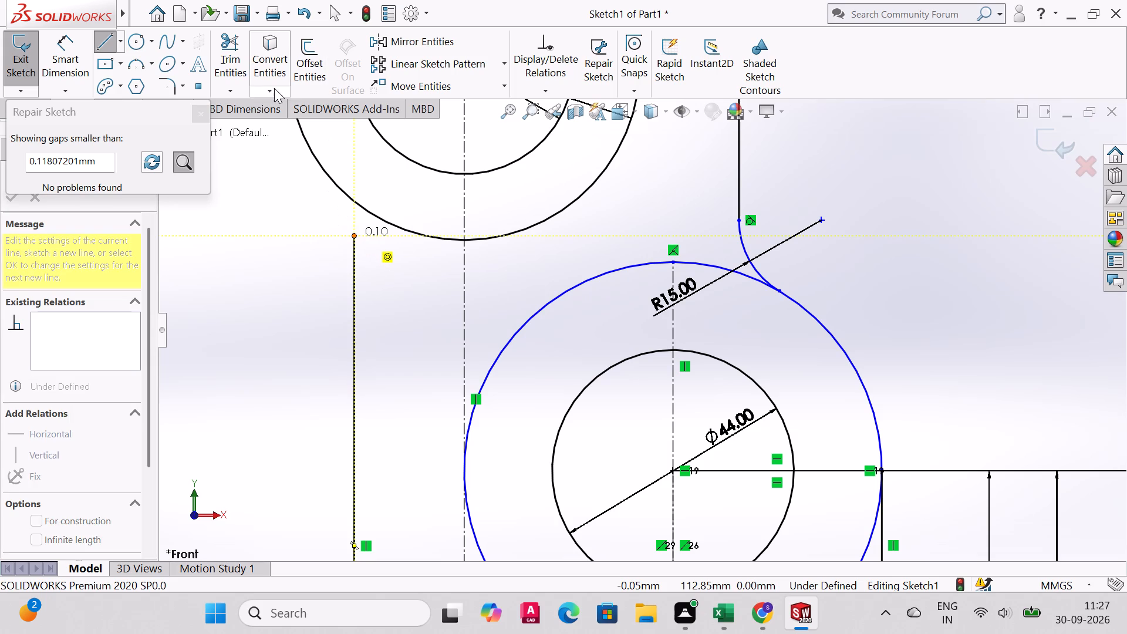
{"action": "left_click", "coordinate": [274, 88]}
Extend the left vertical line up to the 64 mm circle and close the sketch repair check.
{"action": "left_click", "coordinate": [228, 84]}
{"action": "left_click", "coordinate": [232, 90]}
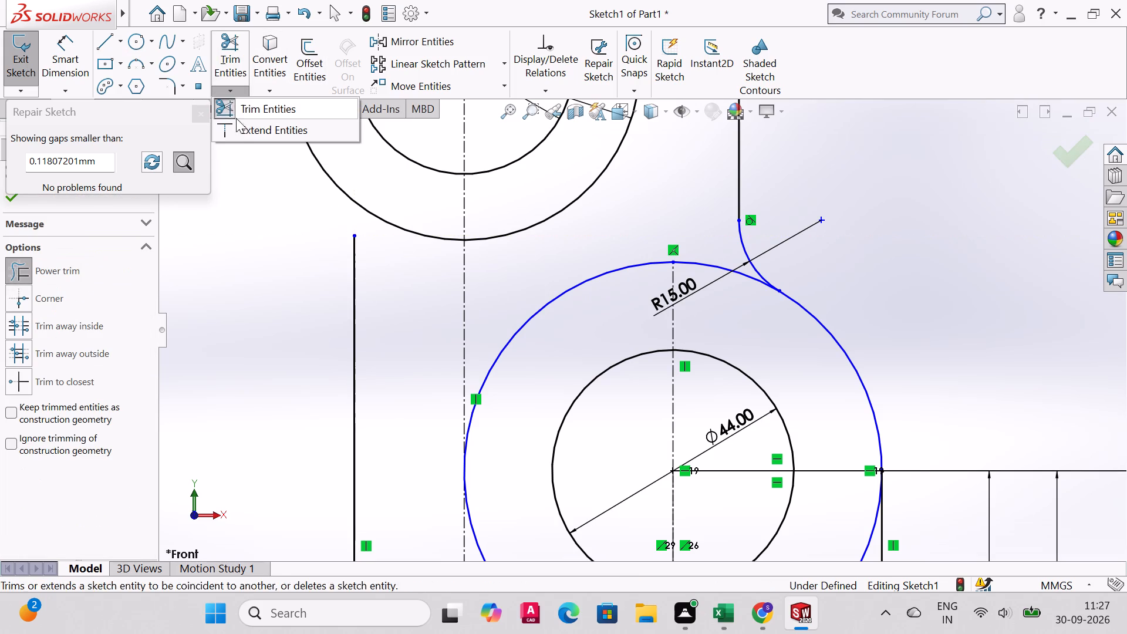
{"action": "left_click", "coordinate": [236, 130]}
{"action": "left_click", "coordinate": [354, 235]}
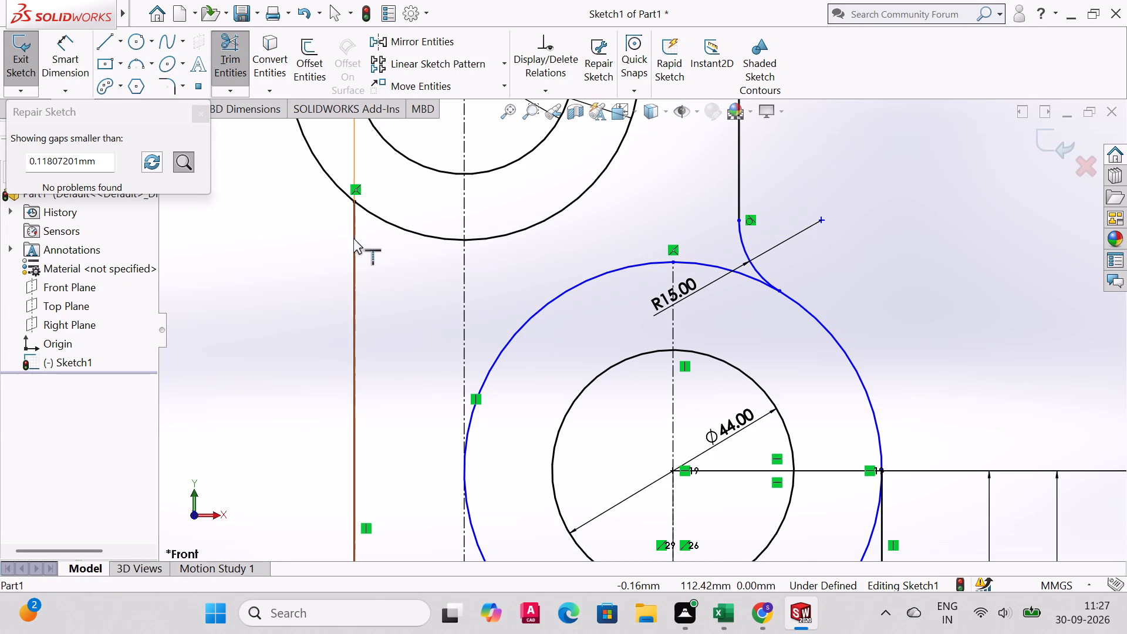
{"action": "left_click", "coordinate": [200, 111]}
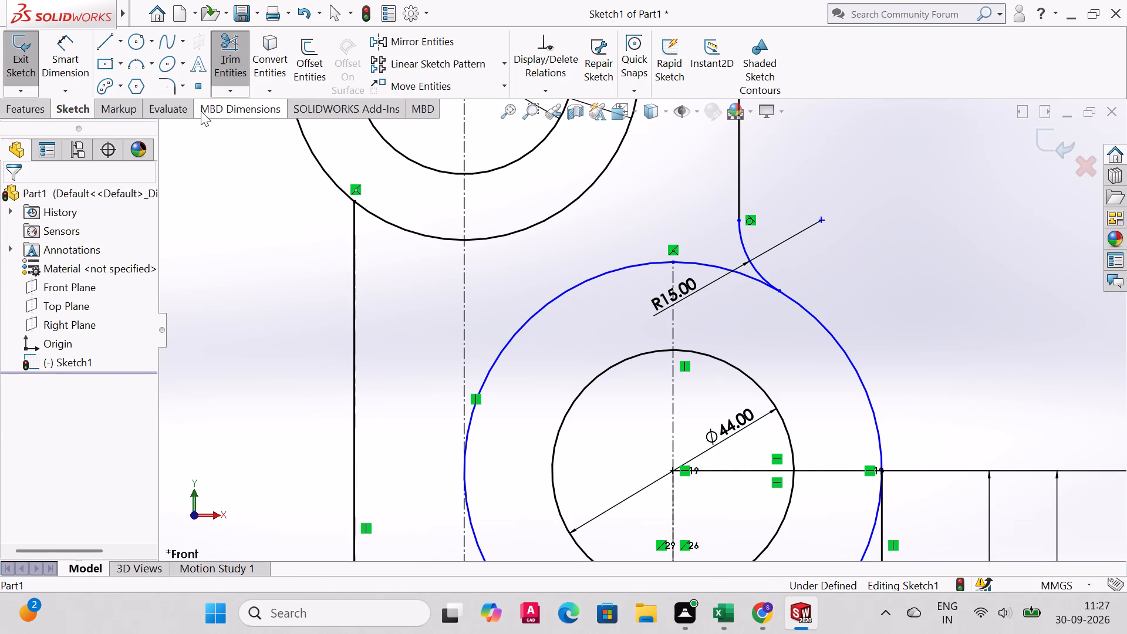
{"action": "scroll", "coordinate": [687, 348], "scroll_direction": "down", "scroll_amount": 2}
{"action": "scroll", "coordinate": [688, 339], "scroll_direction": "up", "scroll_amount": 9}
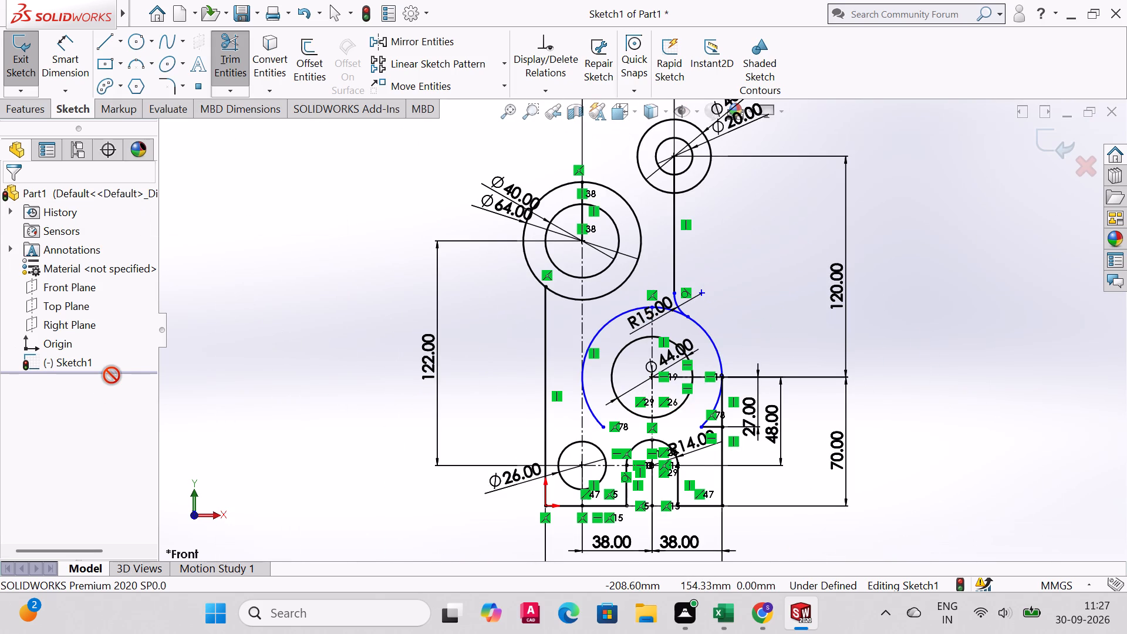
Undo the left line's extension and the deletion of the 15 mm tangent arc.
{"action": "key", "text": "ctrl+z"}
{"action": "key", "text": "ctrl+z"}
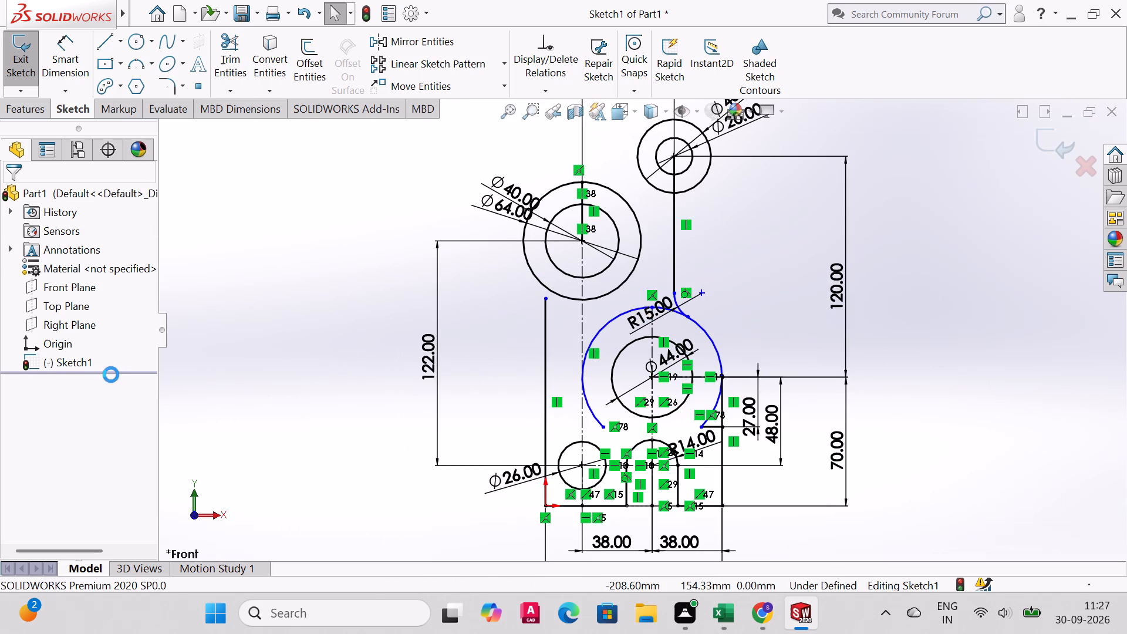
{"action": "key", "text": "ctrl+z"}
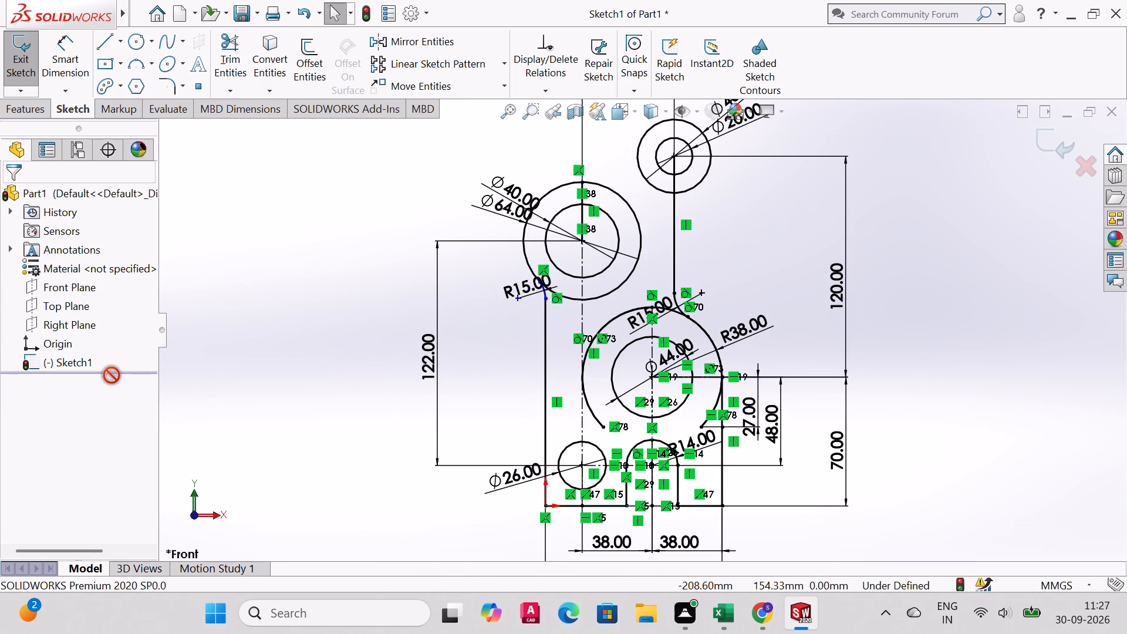
Delete the 15 mm tangent arc between the left vertical line and the 64 mm circle, including its radius dimension.
{"action": "scroll", "coordinate": [616, 283], "scroll_direction": "up", "scroll_amount": 3}
{"action": "scroll", "coordinate": [616, 283], "scroll_direction": "down", "scroll_amount": 6}
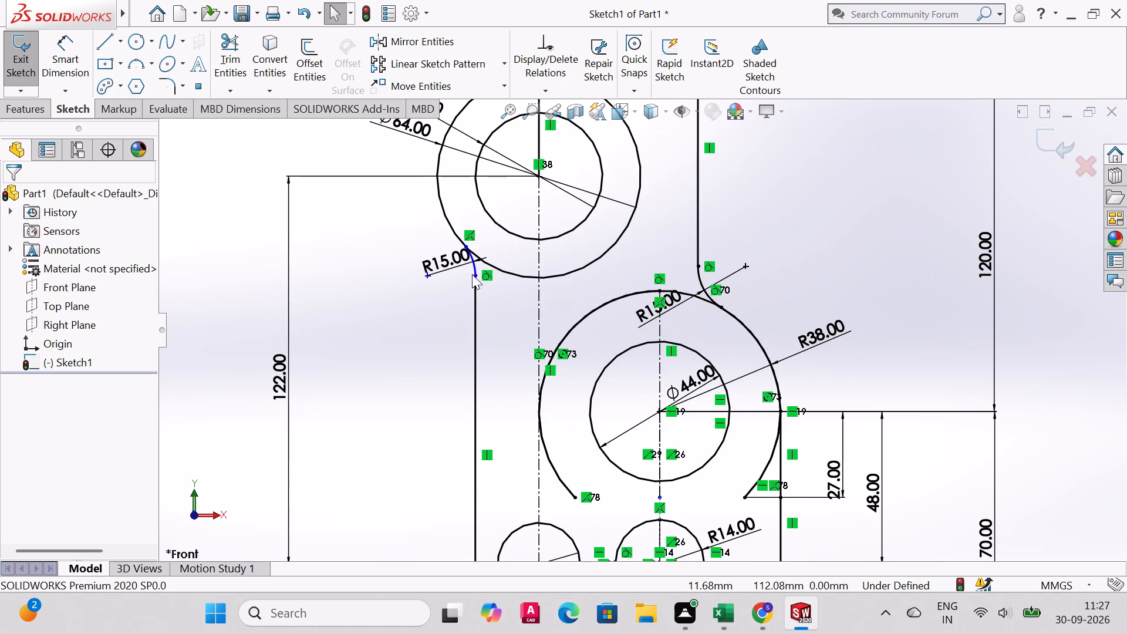
{"action": "left_click", "coordinate": [477, 269]}
{"action": "key", "text": "Delete"}
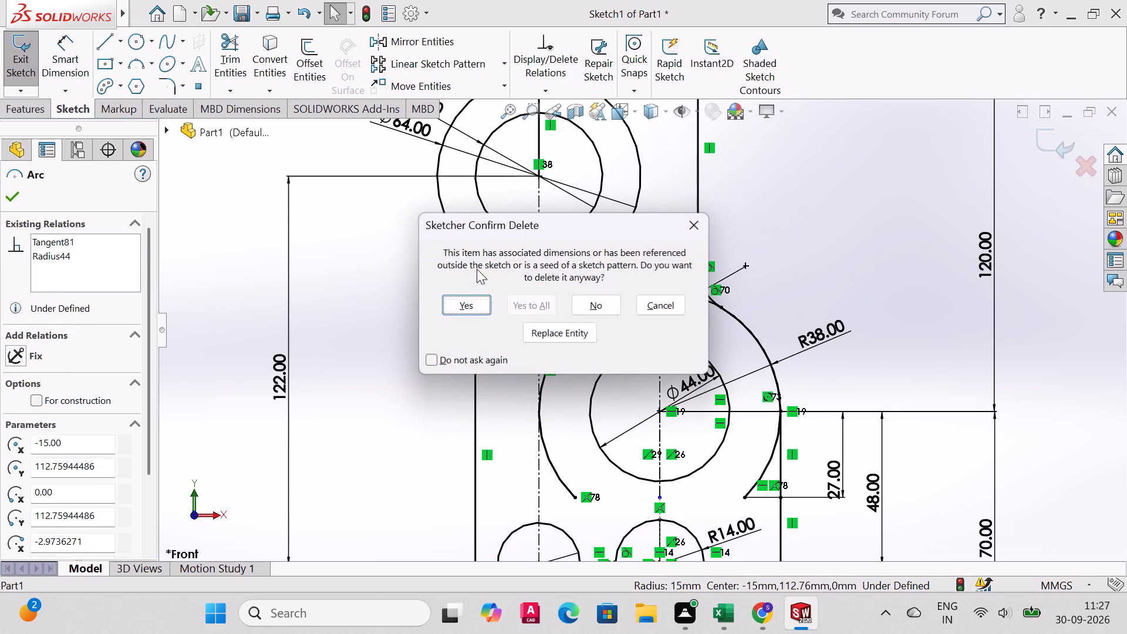
{"action": "left_click", "coordinate": [461, 306]}
Extend the left vertical line up to the 64 mm circle.
{"action": "scroll", "coordinate": [531, 288], "scroll_direction": "up", "scroll_amount": 1}
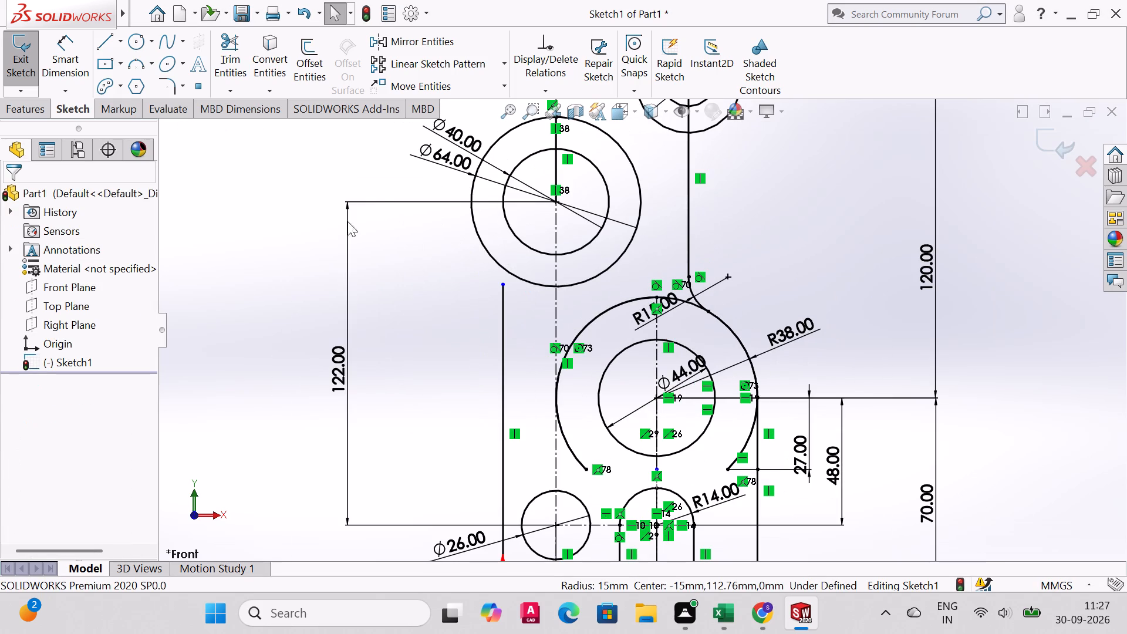
{"action": "left_click", "coordinate": [237, 90]}
{"action": "left_click", "coordinate": [249, 134]}
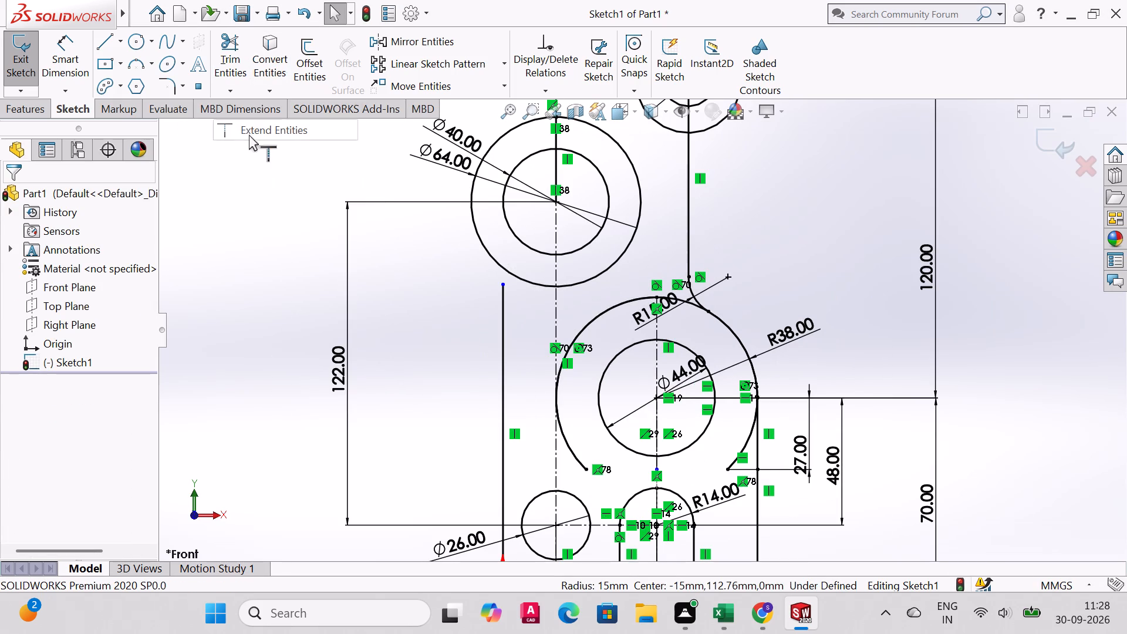
{"action": "left_click", "coordinate": [502, 295]}
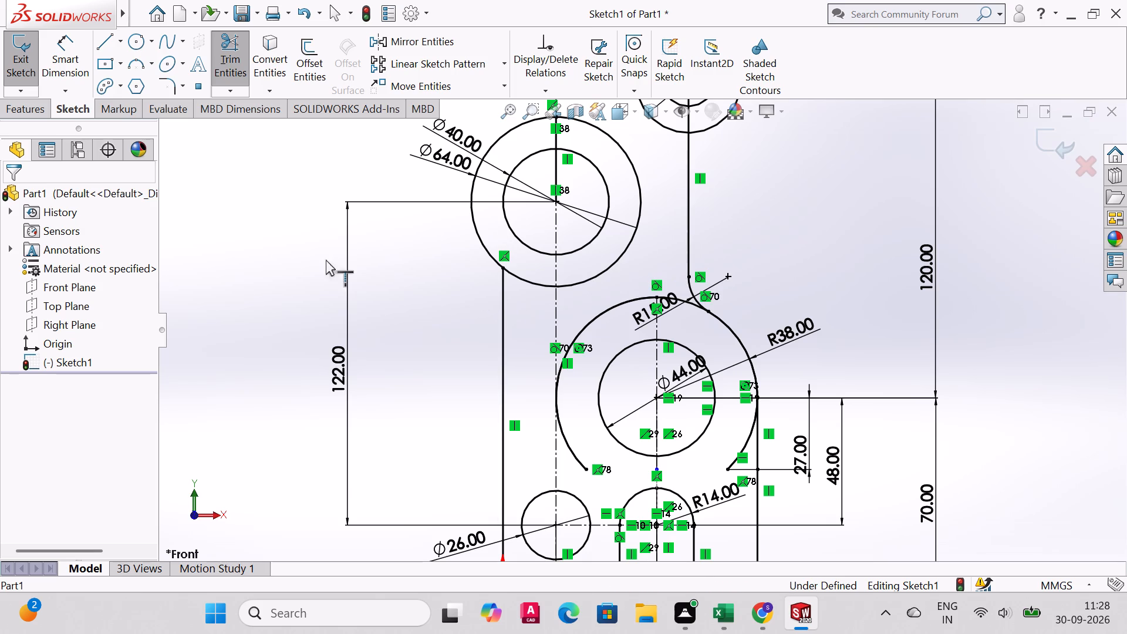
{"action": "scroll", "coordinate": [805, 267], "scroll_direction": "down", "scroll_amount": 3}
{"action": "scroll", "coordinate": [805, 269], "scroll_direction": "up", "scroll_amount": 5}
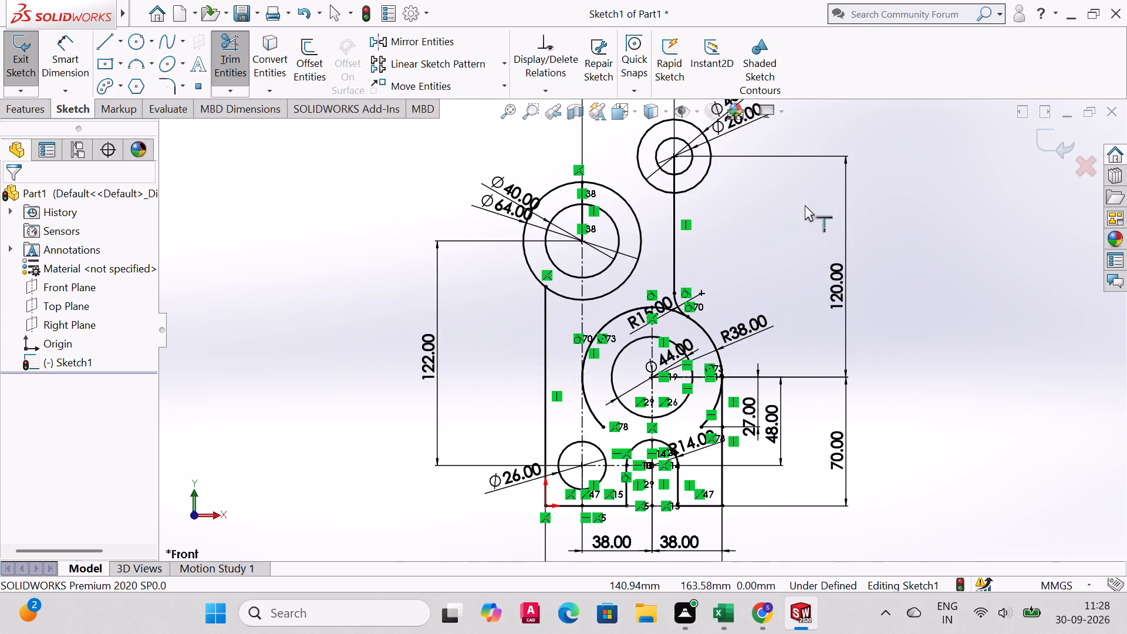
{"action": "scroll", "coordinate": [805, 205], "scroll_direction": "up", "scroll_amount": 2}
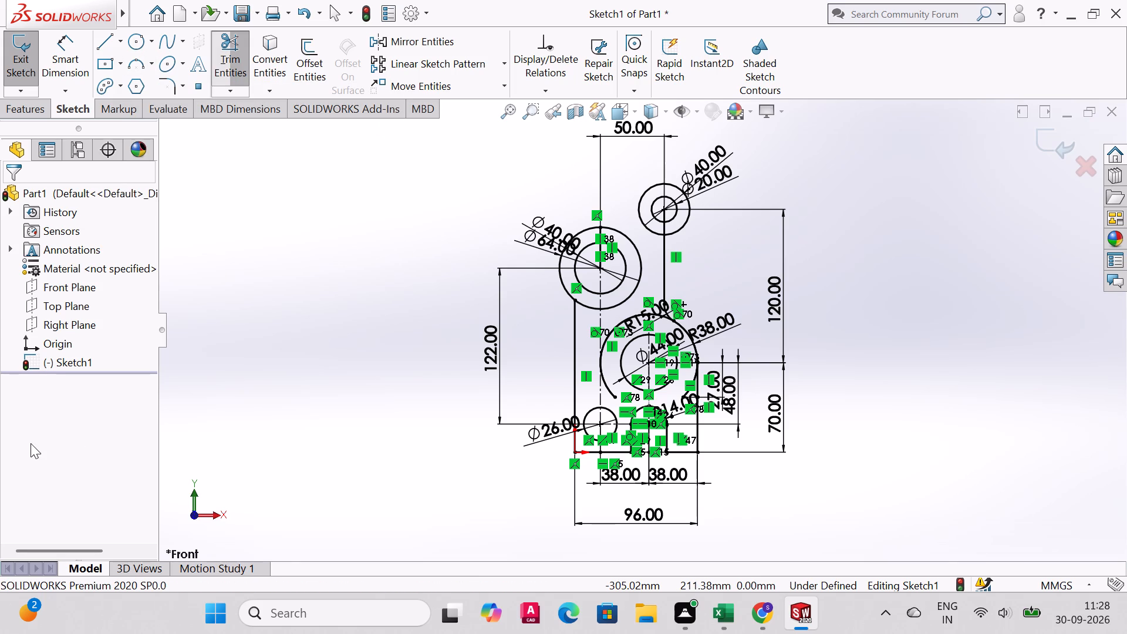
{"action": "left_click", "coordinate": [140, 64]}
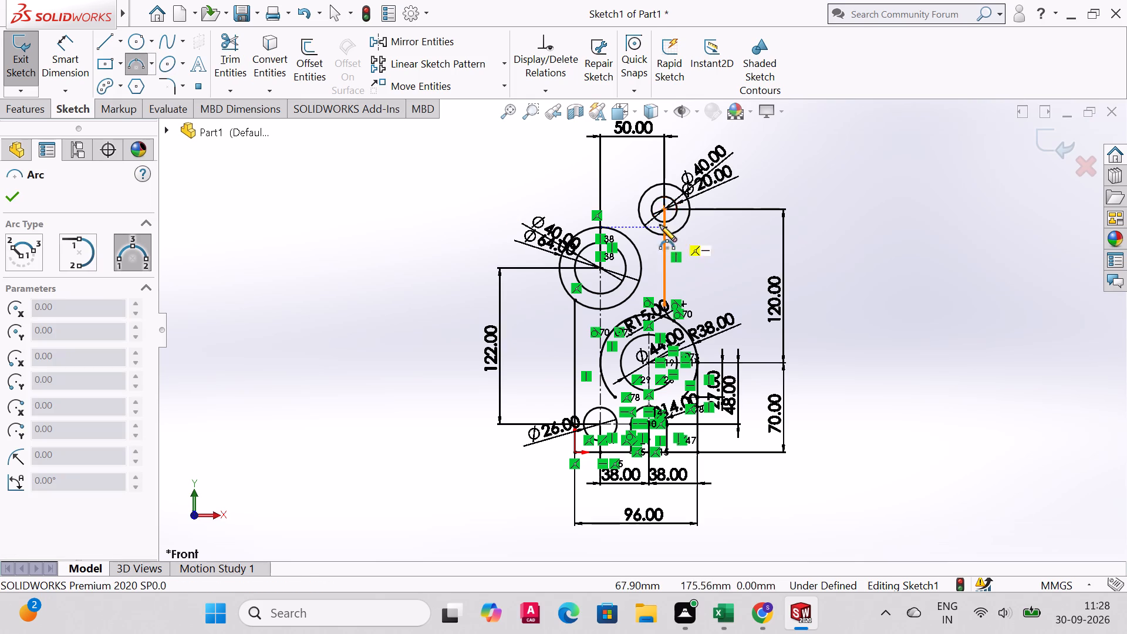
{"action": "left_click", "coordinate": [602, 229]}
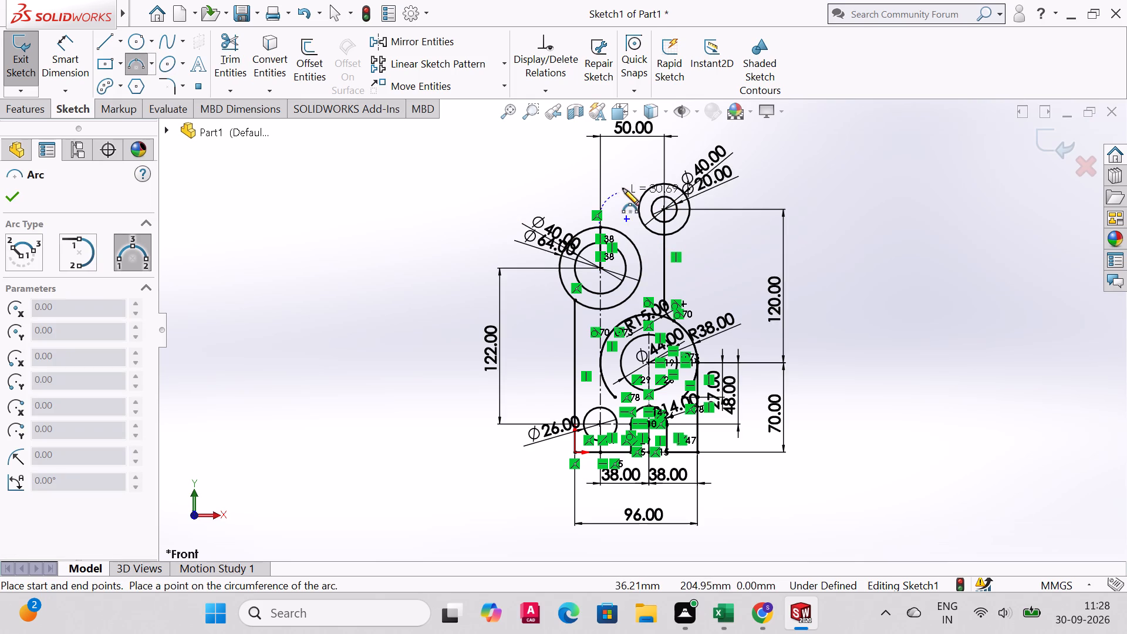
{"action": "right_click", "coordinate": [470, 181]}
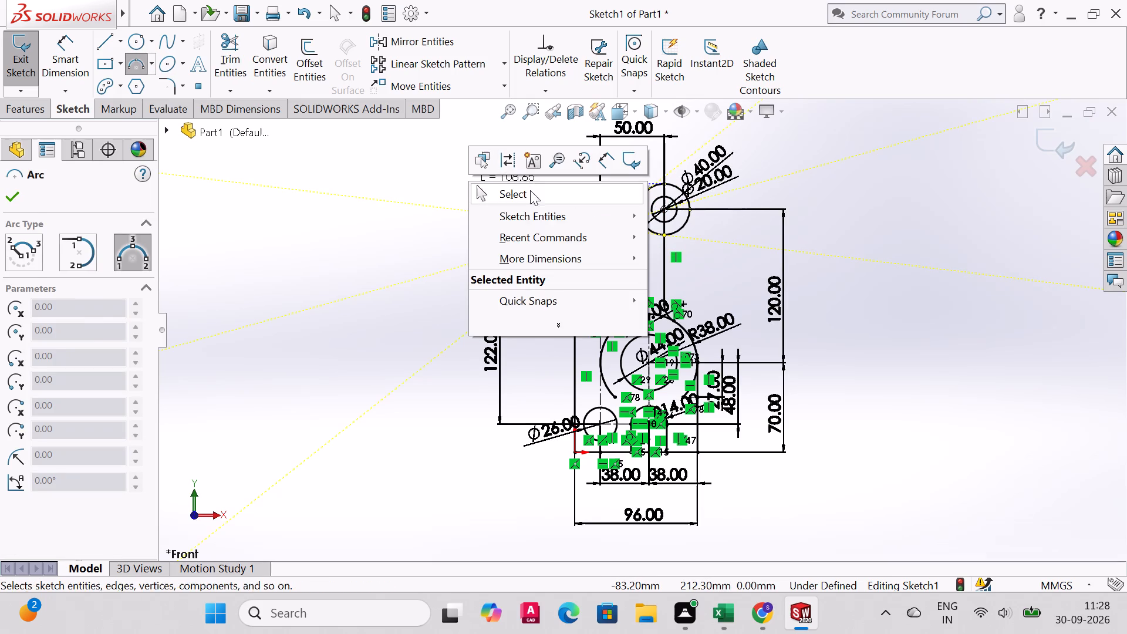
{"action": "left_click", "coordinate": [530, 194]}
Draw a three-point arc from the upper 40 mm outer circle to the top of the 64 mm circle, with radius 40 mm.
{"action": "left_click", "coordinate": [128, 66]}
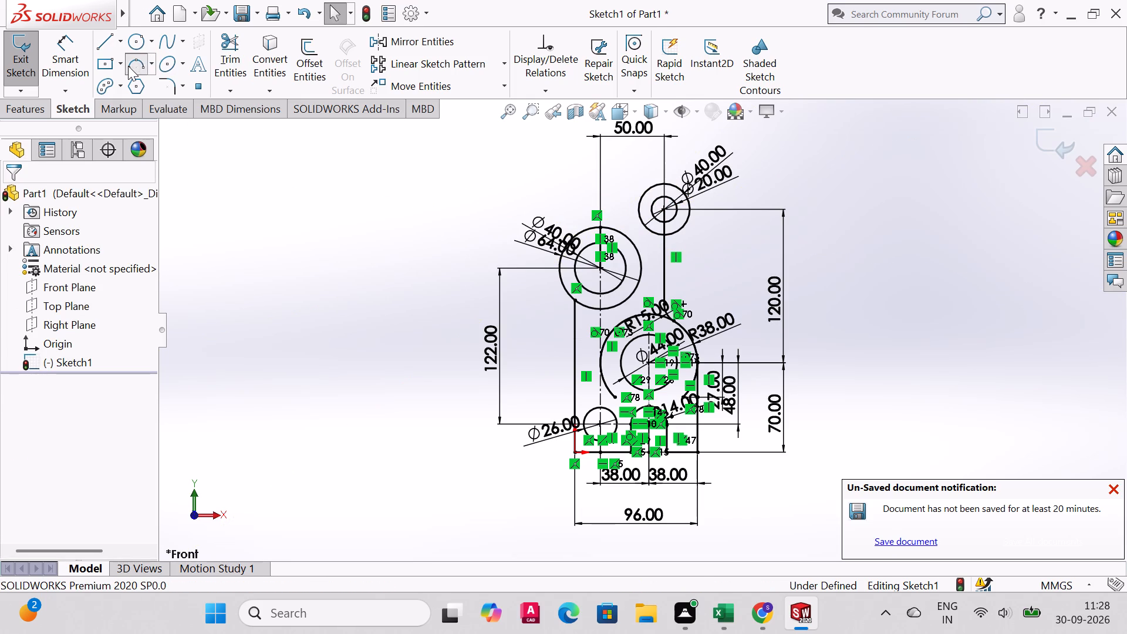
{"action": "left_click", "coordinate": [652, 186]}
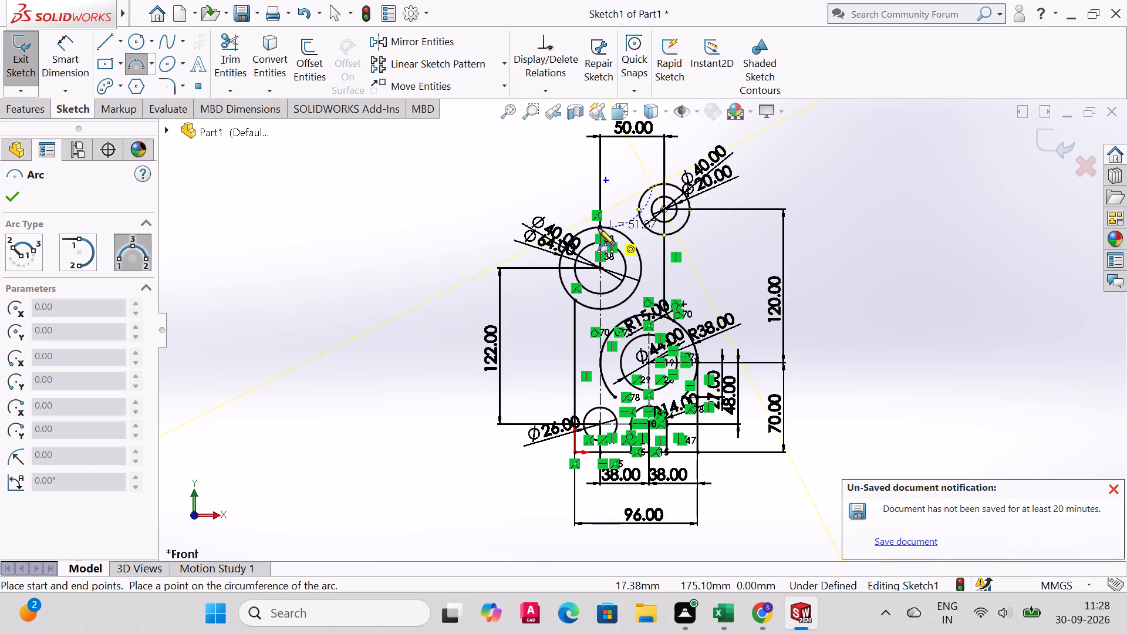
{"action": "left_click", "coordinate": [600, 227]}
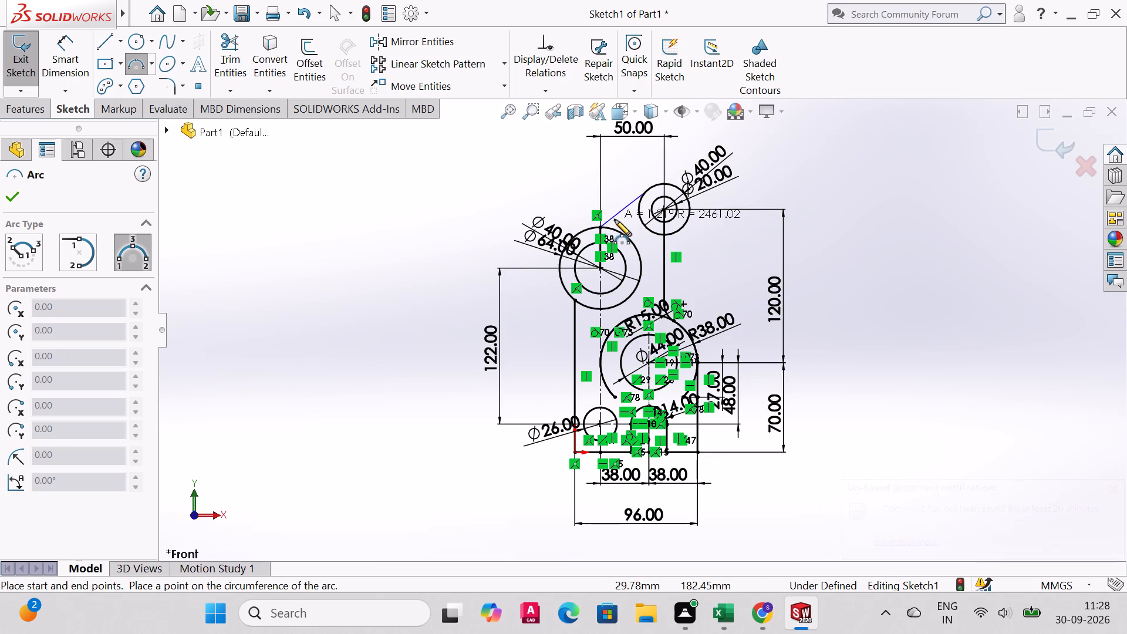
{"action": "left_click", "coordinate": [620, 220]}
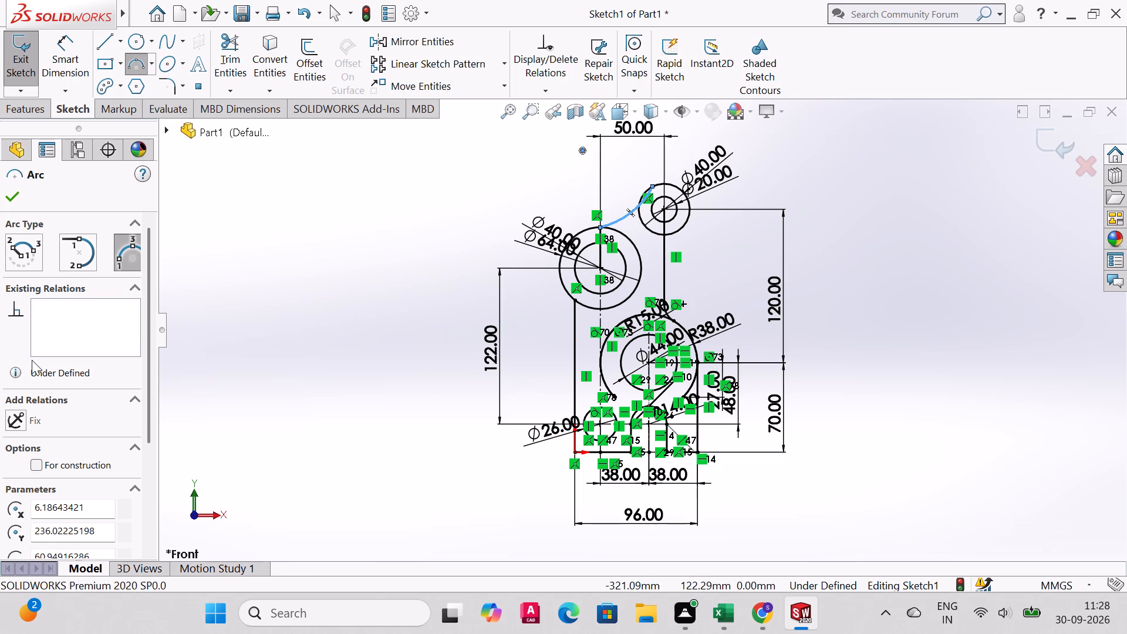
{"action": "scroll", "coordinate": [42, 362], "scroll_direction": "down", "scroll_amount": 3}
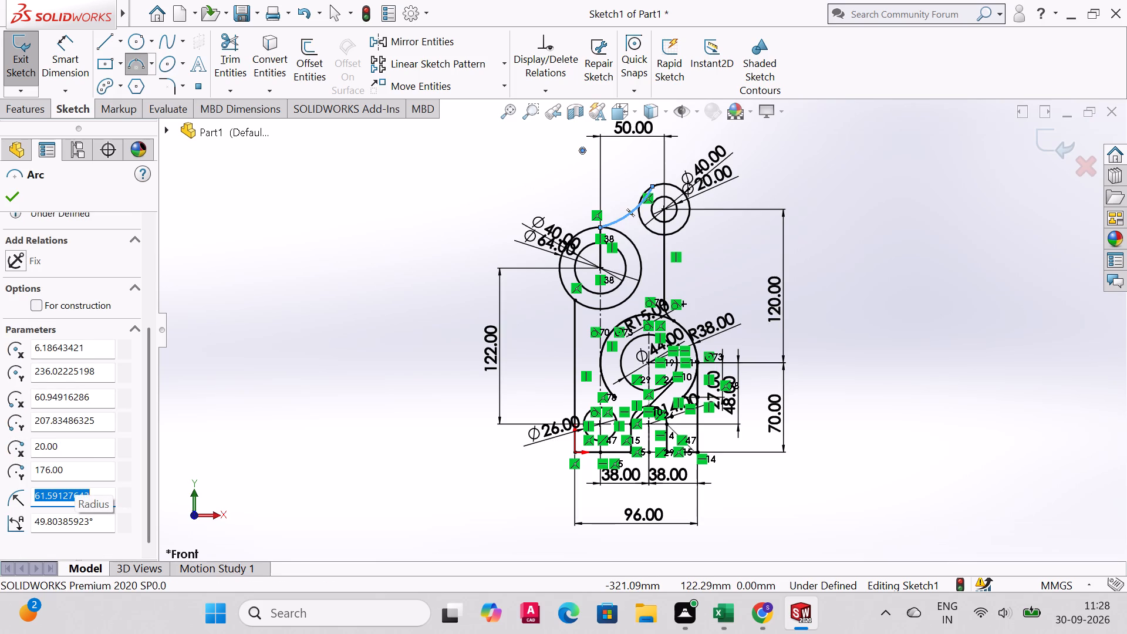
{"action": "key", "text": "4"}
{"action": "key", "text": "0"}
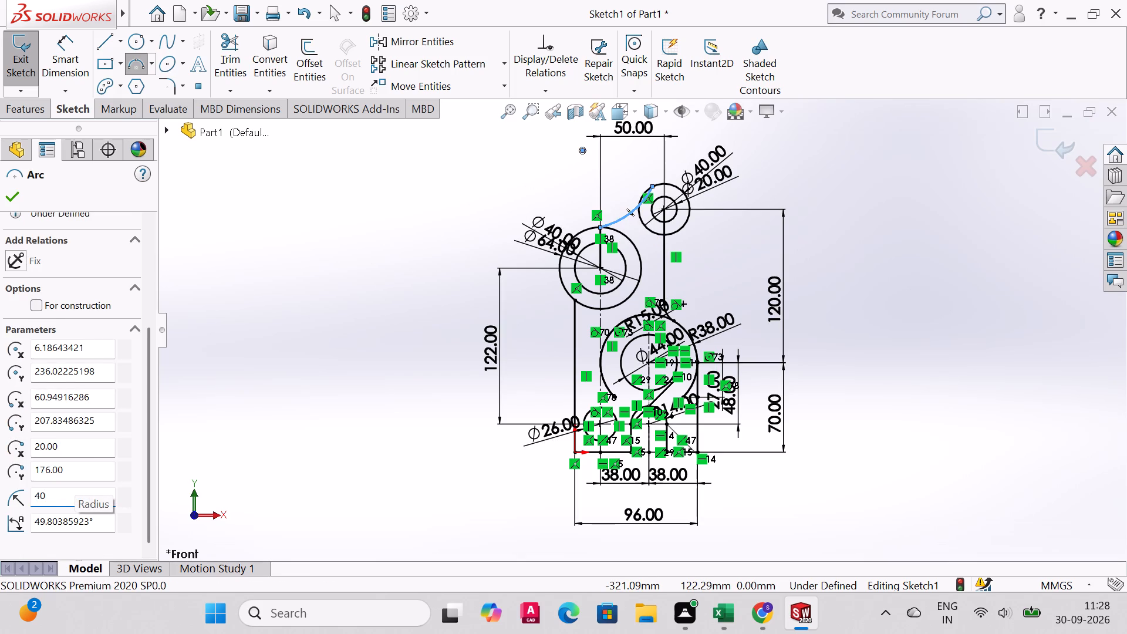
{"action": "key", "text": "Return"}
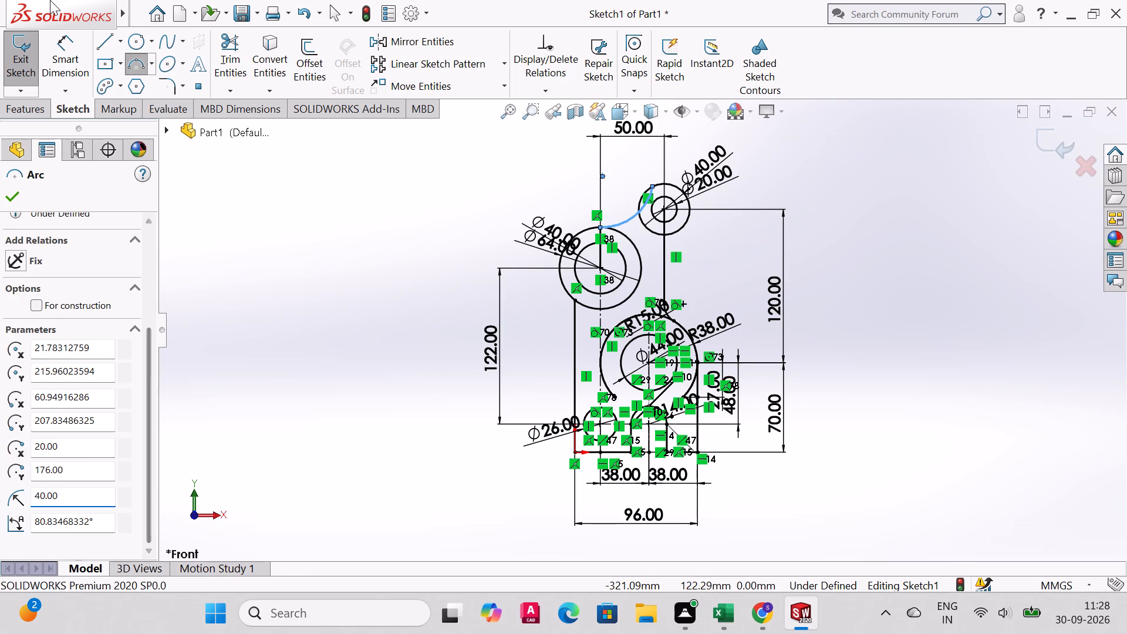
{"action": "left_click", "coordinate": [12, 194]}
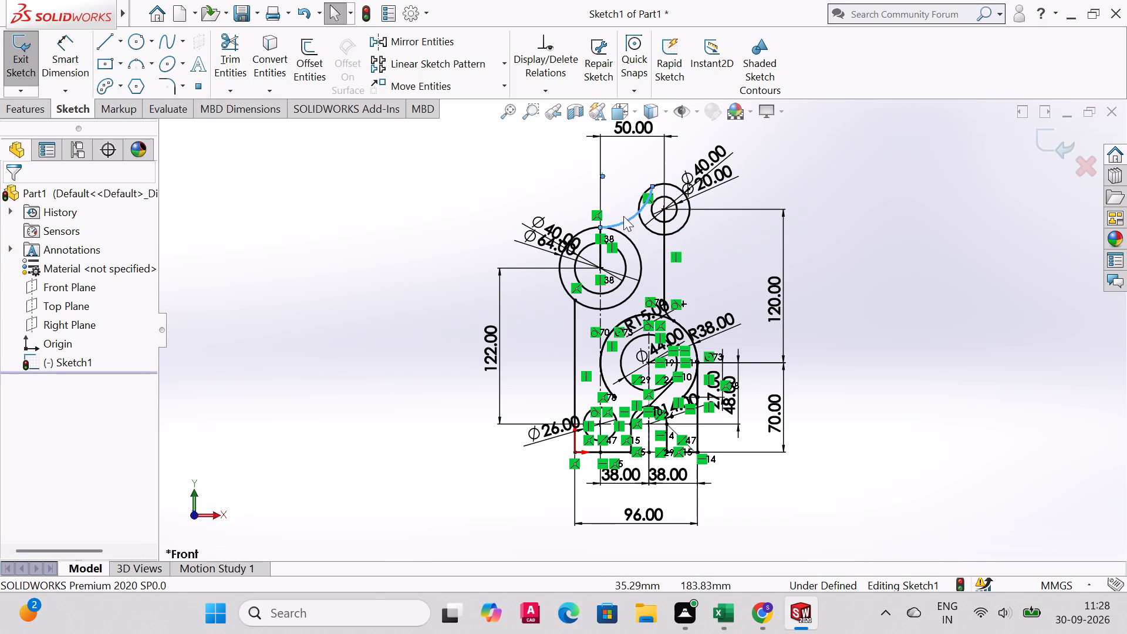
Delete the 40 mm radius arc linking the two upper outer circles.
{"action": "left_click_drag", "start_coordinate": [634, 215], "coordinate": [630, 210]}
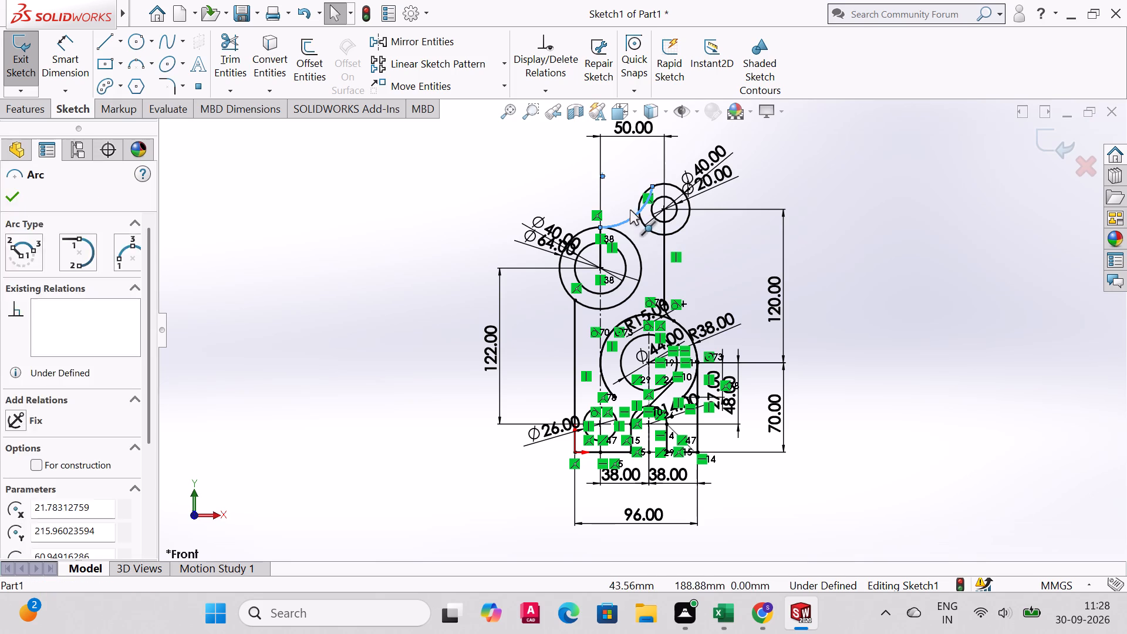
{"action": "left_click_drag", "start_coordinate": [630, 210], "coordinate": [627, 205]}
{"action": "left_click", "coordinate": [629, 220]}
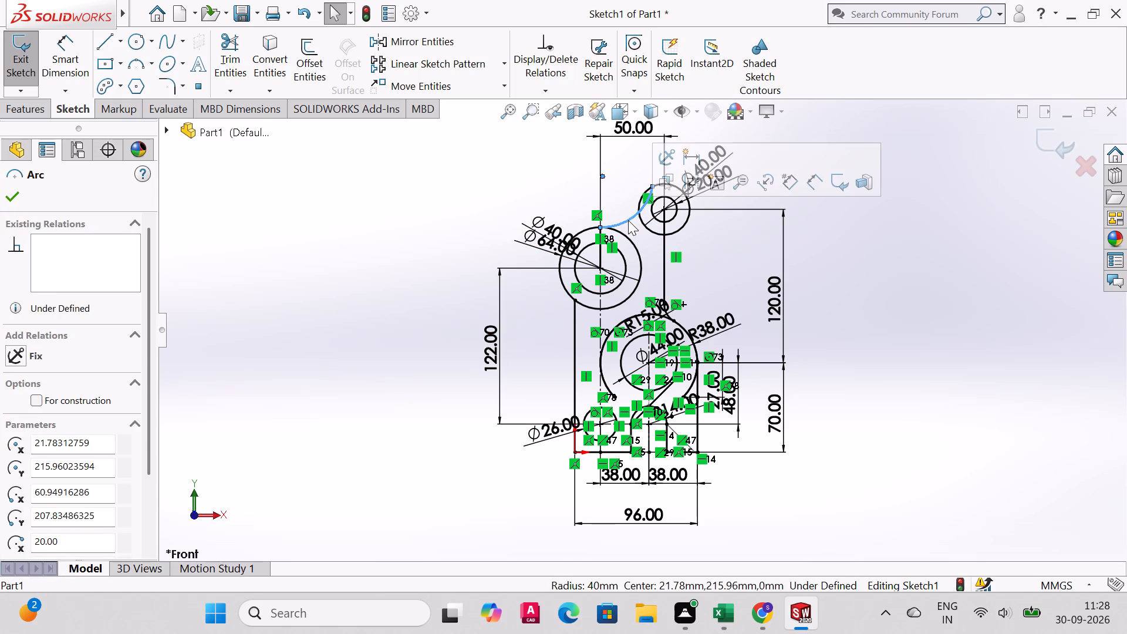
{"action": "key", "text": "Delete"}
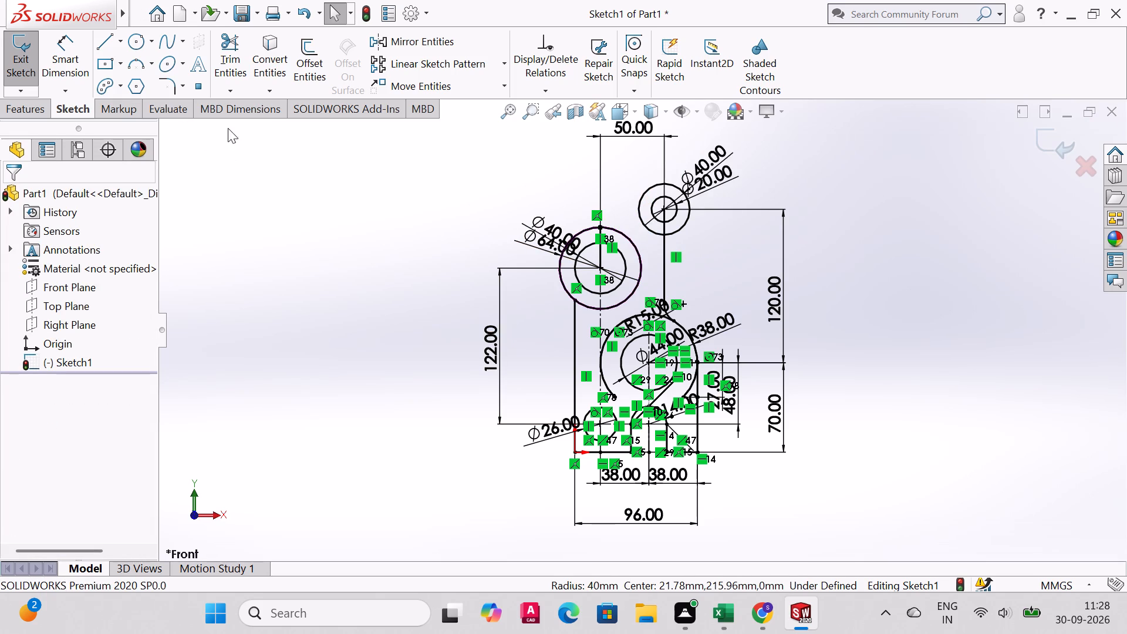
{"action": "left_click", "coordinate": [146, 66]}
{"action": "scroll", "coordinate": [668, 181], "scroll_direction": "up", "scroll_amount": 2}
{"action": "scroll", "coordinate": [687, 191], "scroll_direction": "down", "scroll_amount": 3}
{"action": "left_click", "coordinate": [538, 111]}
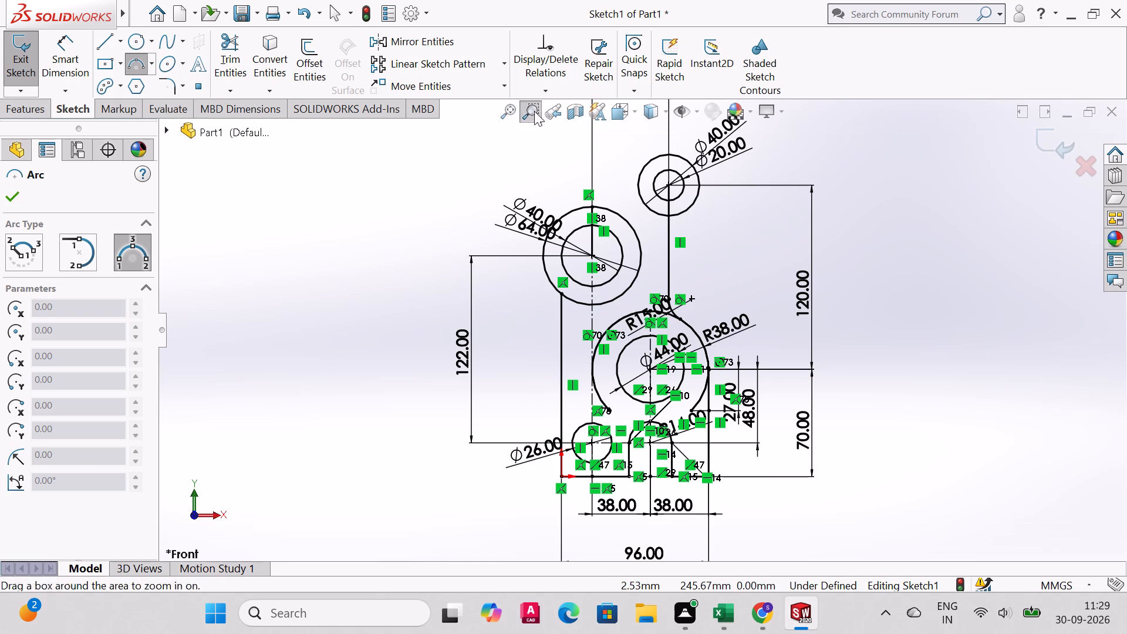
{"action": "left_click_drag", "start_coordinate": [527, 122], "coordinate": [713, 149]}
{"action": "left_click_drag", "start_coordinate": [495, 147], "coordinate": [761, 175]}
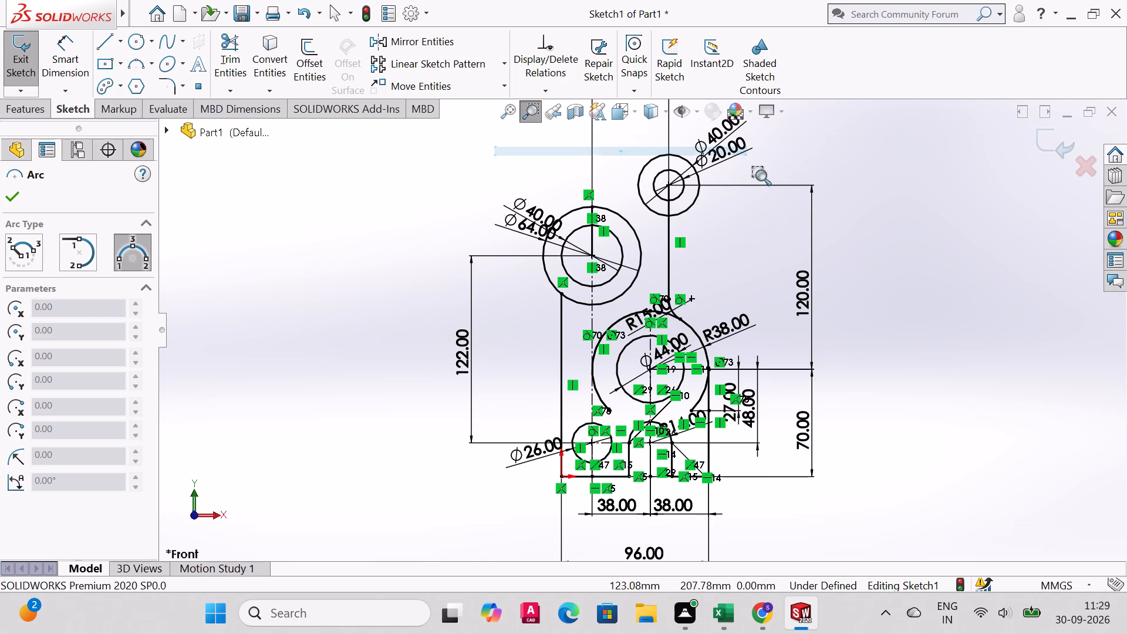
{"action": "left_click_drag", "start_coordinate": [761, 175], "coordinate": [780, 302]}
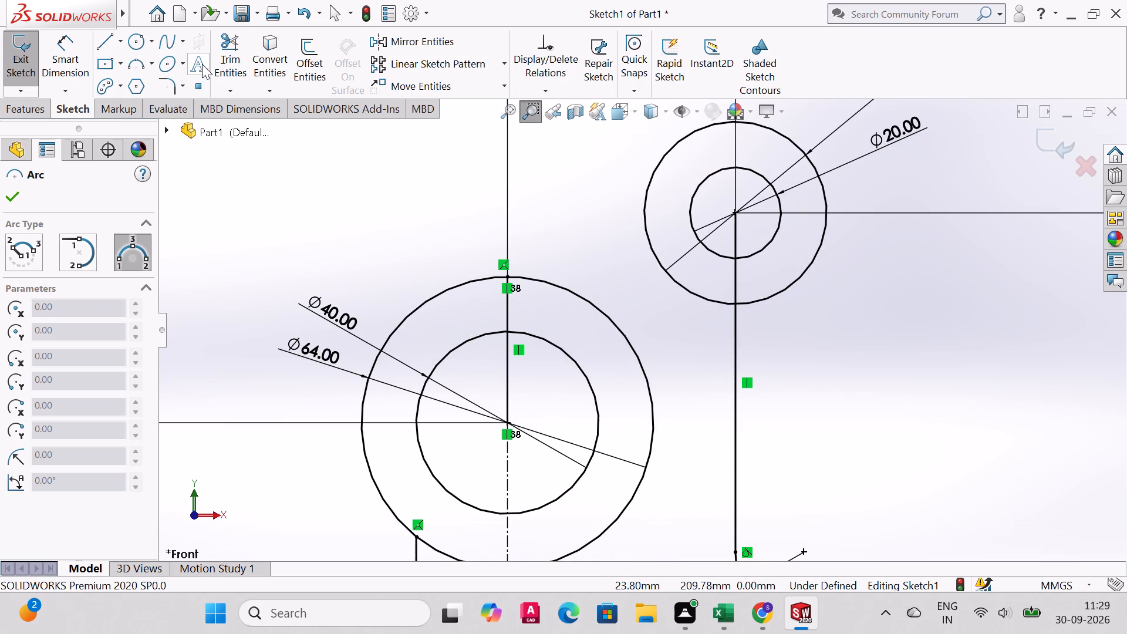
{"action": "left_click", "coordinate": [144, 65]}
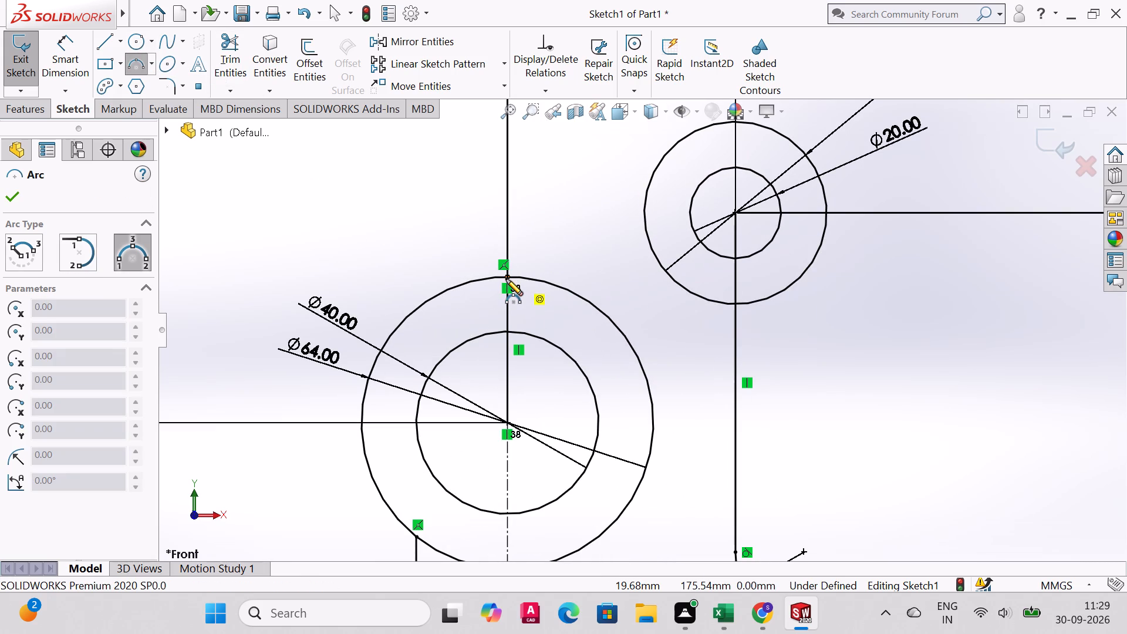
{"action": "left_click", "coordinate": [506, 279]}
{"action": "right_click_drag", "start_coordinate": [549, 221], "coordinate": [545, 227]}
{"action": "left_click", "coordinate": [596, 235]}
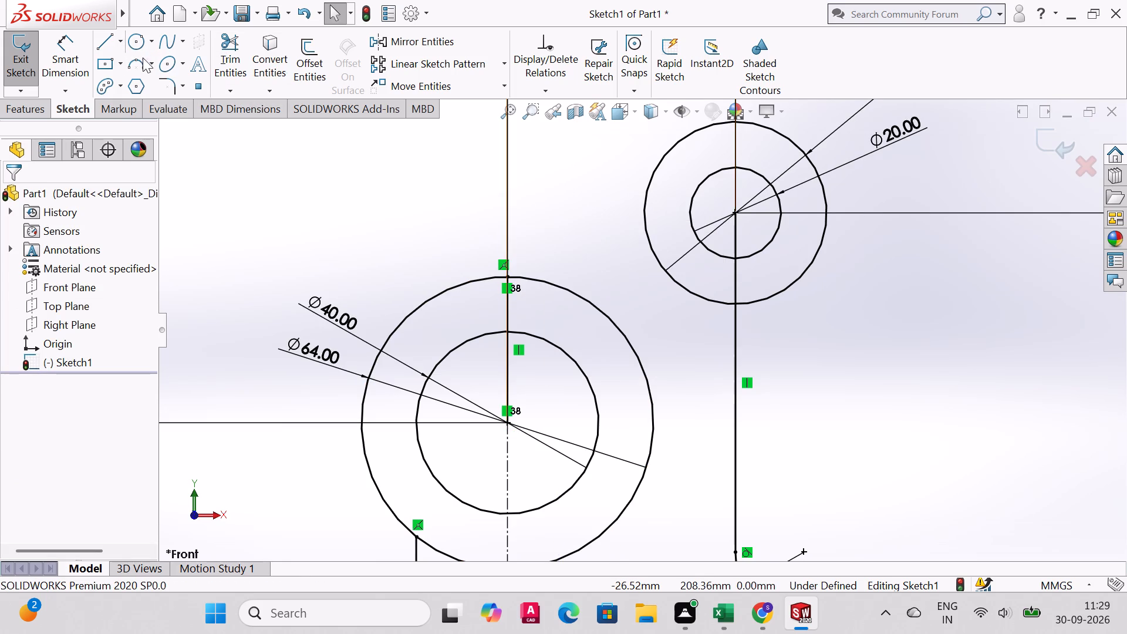
Draw a concave three-point arc from the upper 40 mm outer circle to the top of the 64 mm circle, with radius 40 mm.
{"action": "left_click", "coordinate": [143, 65]}
{"action": "left_click", "coordinate": [656, 165]}
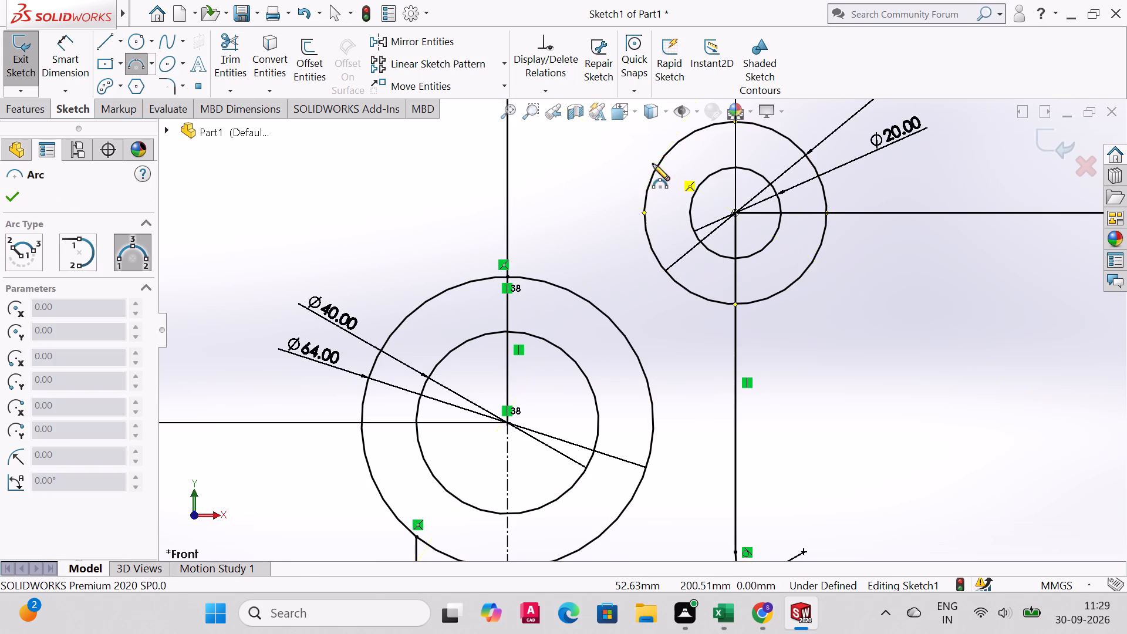
{"action": "left_click", "coordinate": [505, 276]}
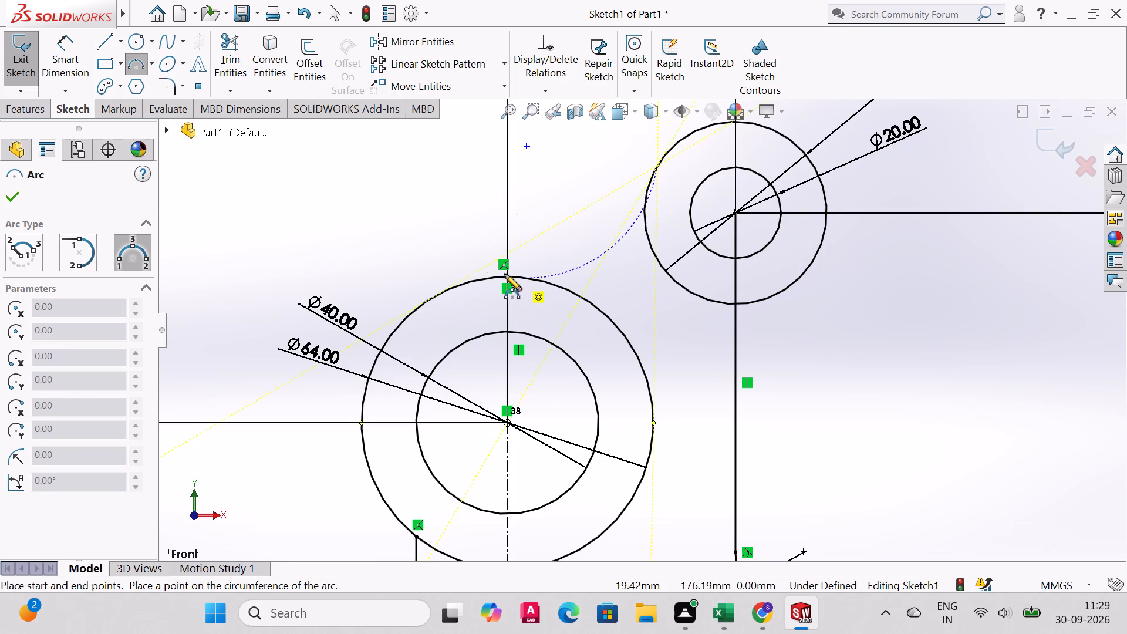
{"action": "left_click", "coordinate": [575, 252]}
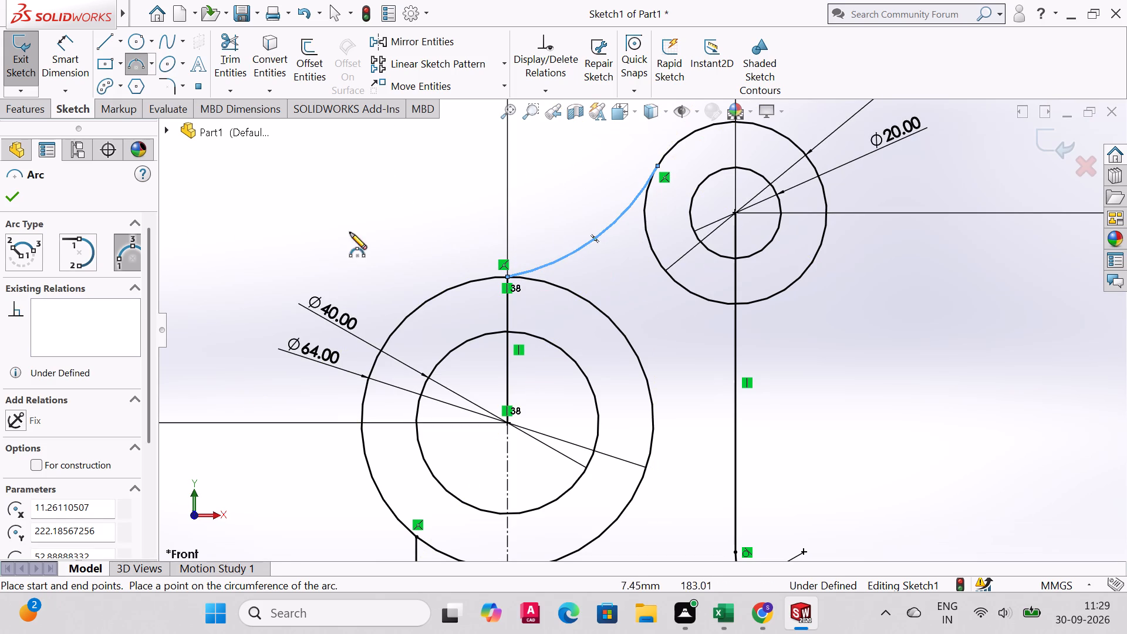
{"action": "scroll", "coordinate": [121, 468], "scroll_direction": "down", "scroll_amount": 5}
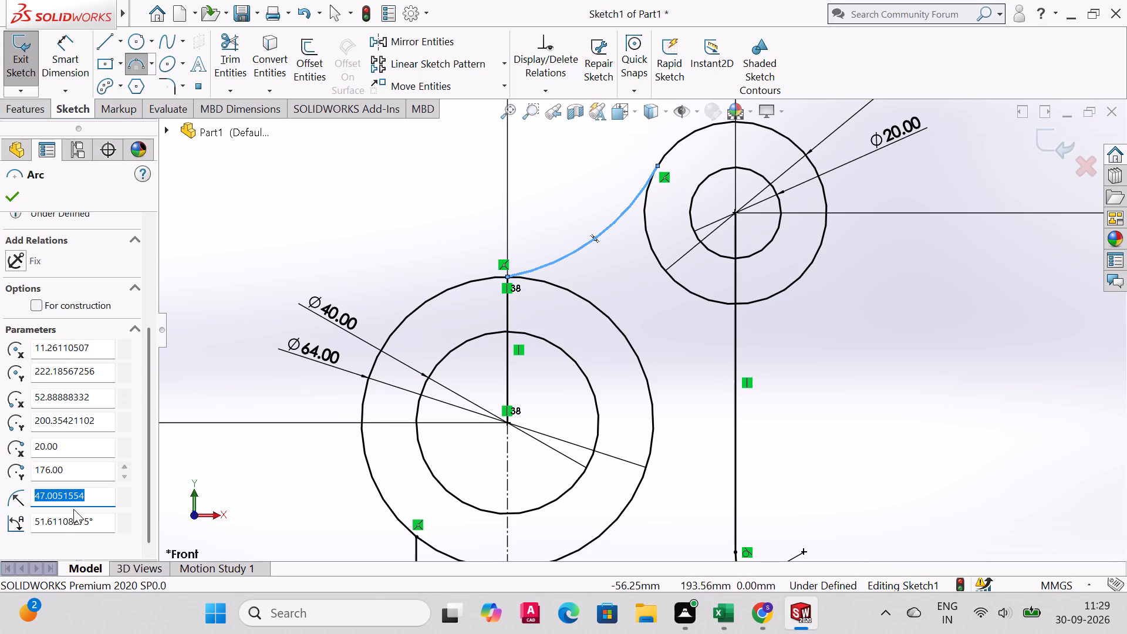
{"action": "type", "text": "40"}
{"action": "key", "text": "Return"}
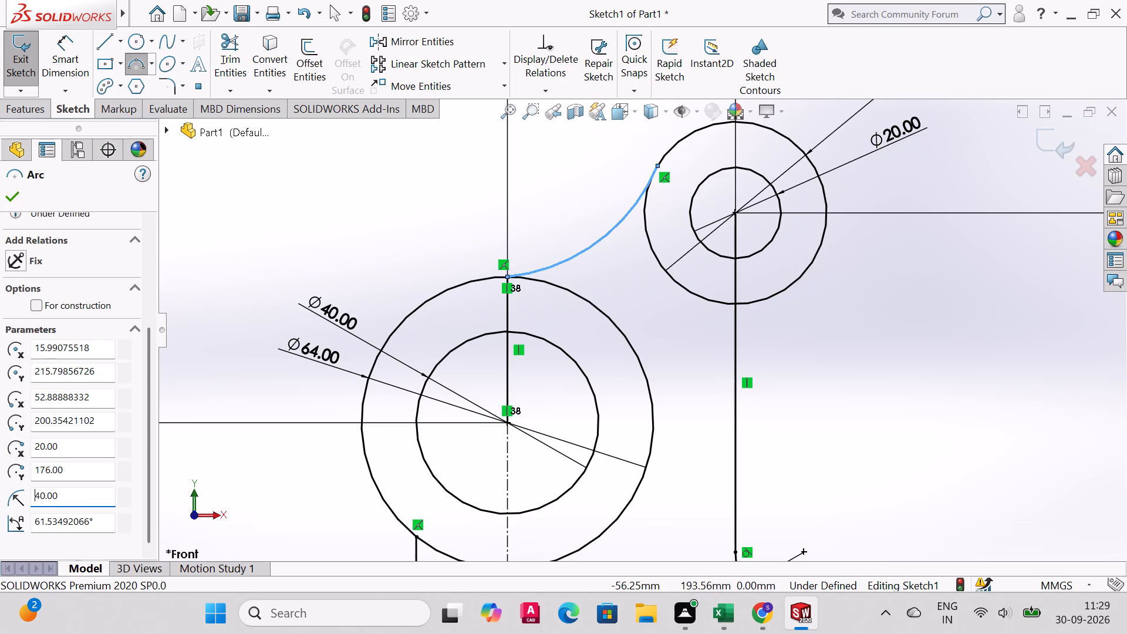
{"action": "left_click", "coordinate": [10, 198]}
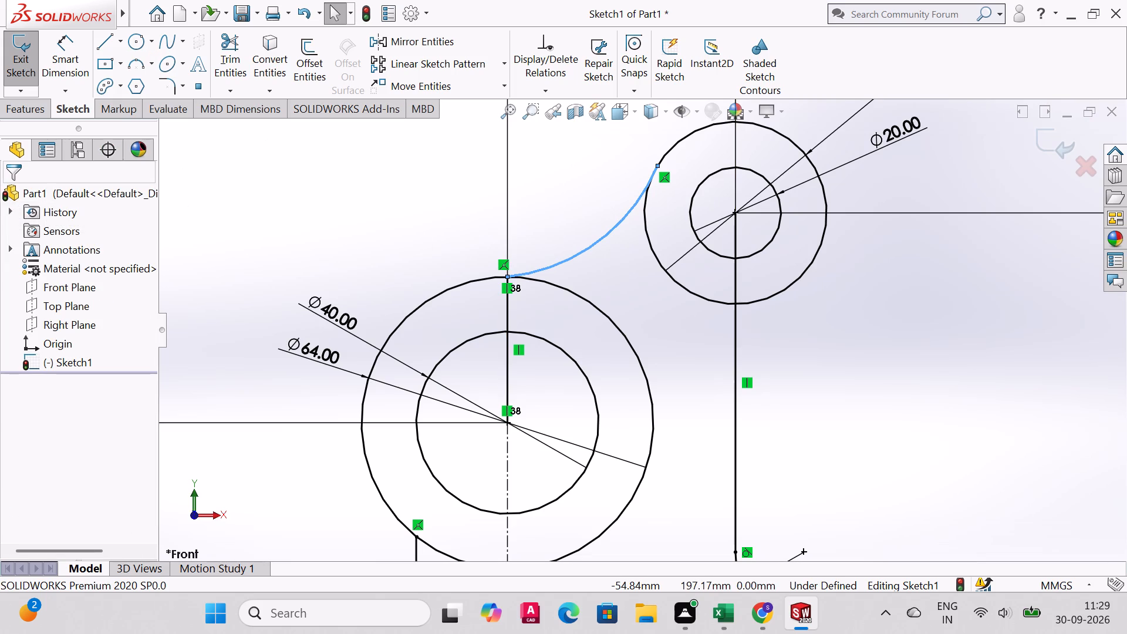
Add a 40 mm radius dimension to the arc linking the two upper outer circles.
{"action": "scroll", "coordinate": [582, 321], "scroll_direction": "down", "scroll_amount": 5}
{"action": "scroll", "coordinate": [582, 321], "scroll_direction": "up", "scroll_amount": 4}
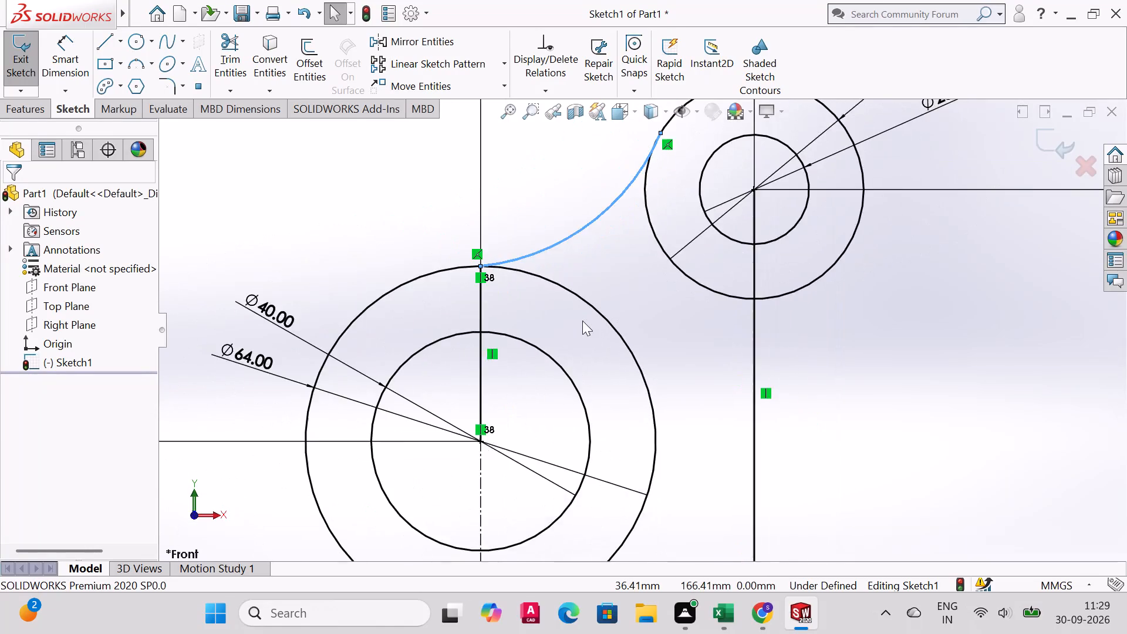
{"action": "scroll", "coordinate": [582, 321], "scroll_direction": "up", "scroll_amount": 9}
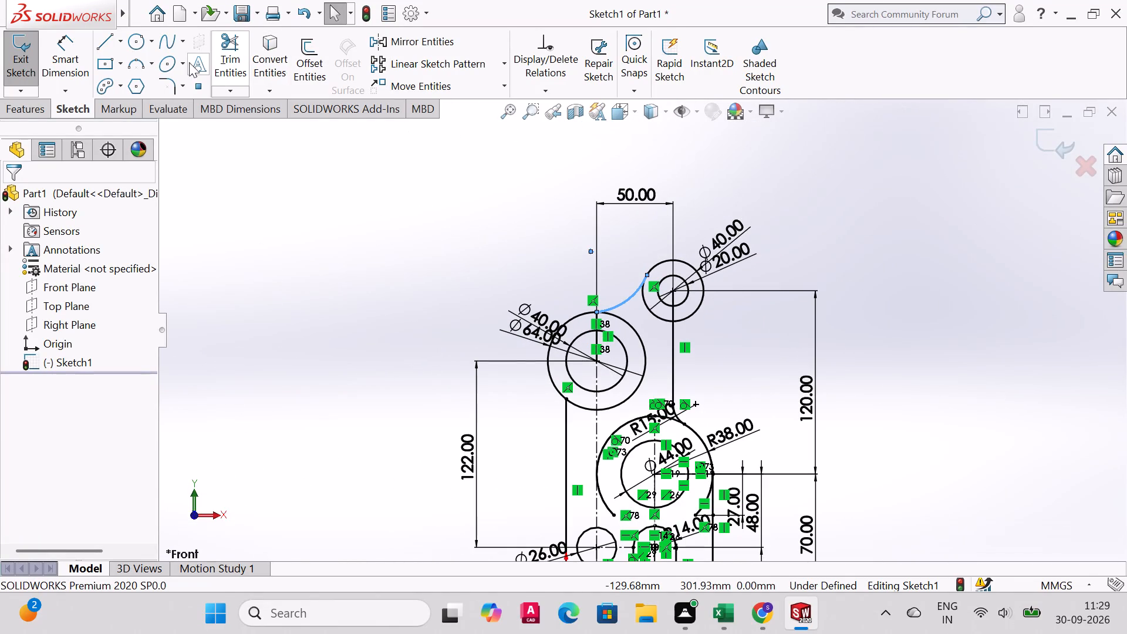
{"action": "left_click", "coordinate": [49, 47]}
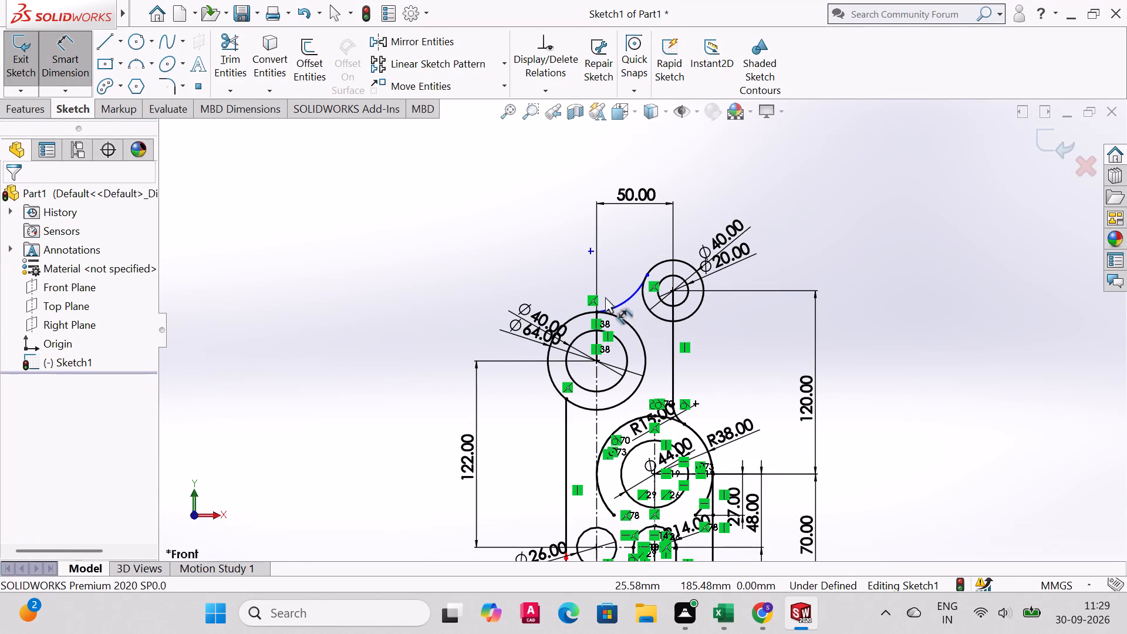
{"action": "left_click", "coordinate": [630, 298]}
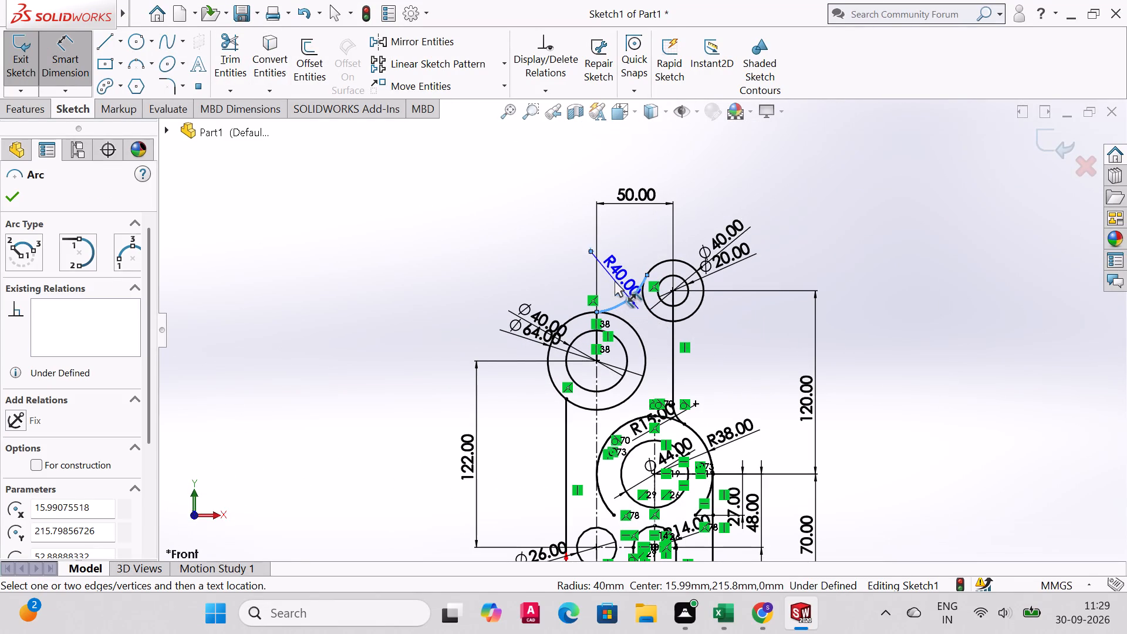
{"action": "left_click", "coordinate": [606, 271]}
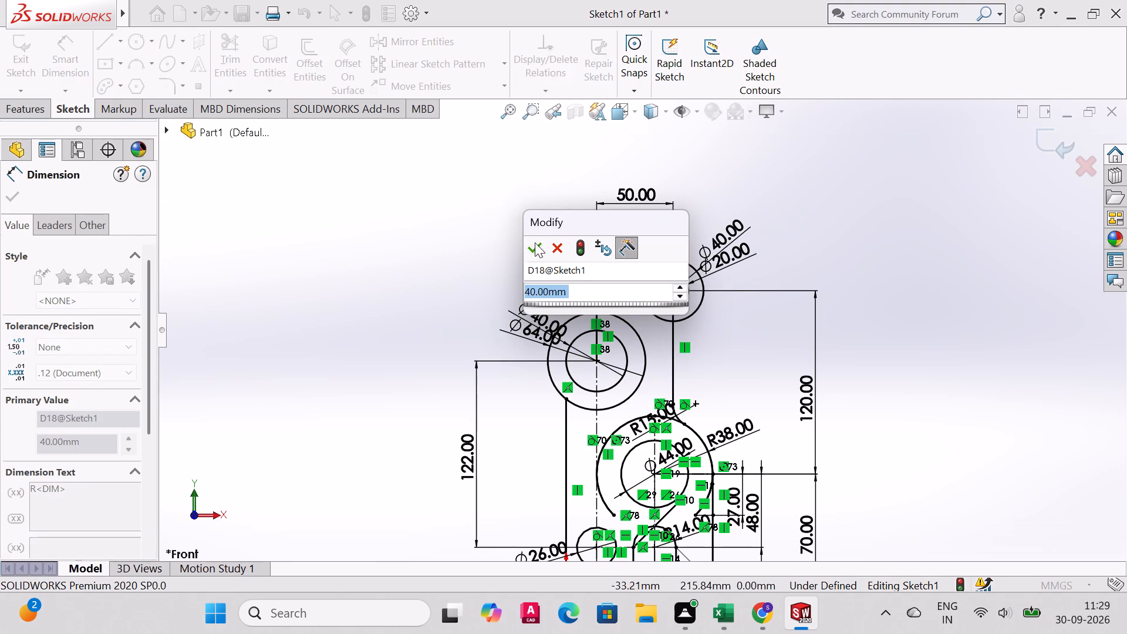
{"action": "left_click", "coordinate": [535, 242]}
{"action": "left_click", "coordinate": [14, 196]}
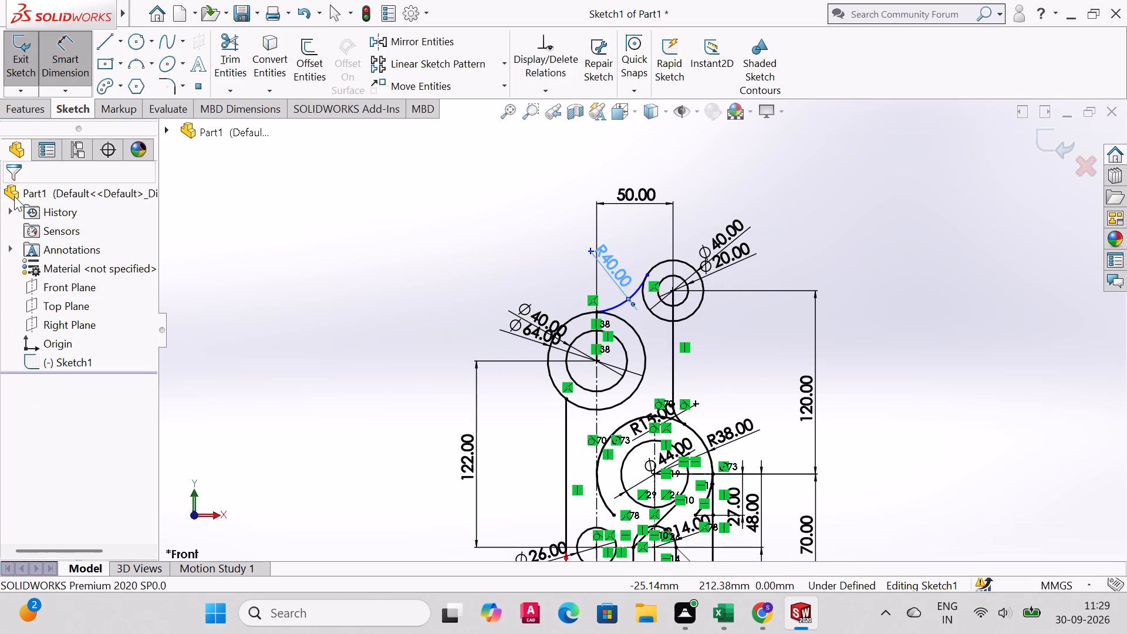
Exit the bracket sketch.
{"action": "scroll", "coordinate": [615, 302], "scroll_direction": "down", "scroll_amount": 3}
{"action": "scroll", "coordinate": [718, 365], "scroll_direction": "up", "scroll_amount": 5}
{"action": "scroll", "coordinate": [758, 431], "scroll_direction": "down", "scroll_amount": 3}
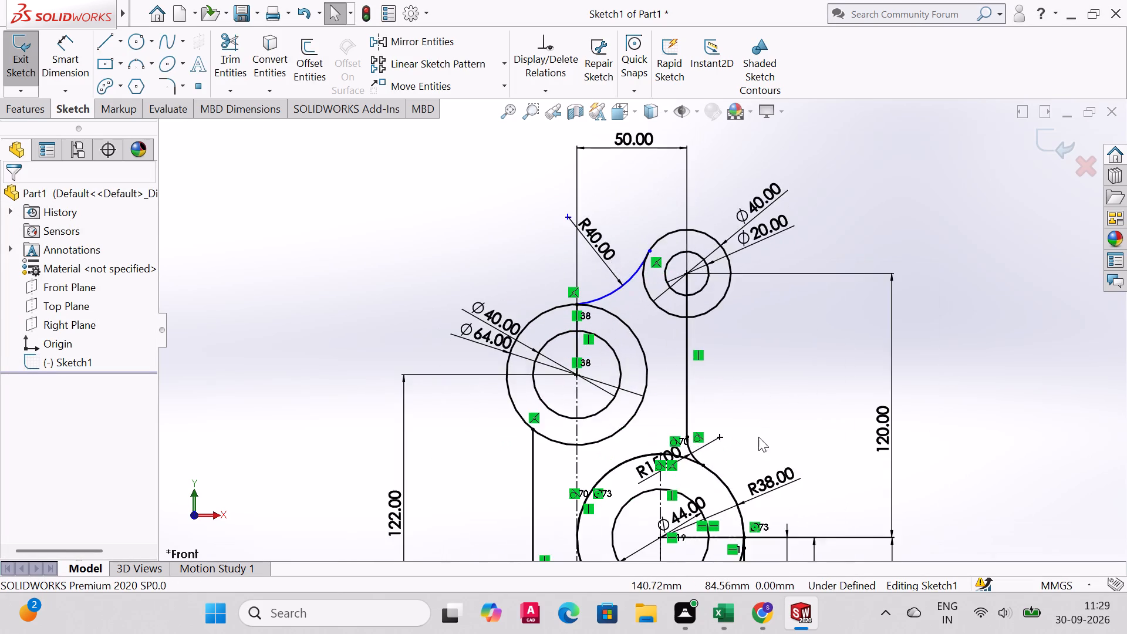
{"action": "scroll", "coordinate": [768, 497], "scroll_direction": "up", "scroll_amount": 4}
{"action": "scroll", "coordinate": [762, 494], "scroll_direction": "down", "scroll_amount": 1}
{"action": "scroll", "coordinate": [784, 544], "scroll_direction": "up", "scroll_amount": 2}
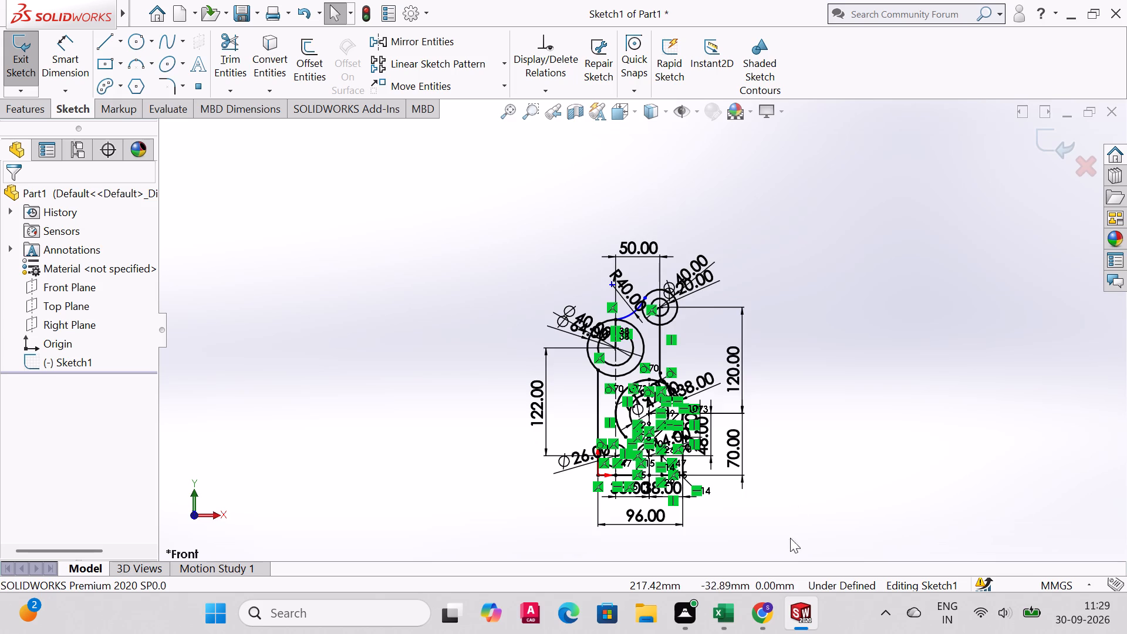
{"action": "scroll", "coordinate": [782, 555], "scroll_direction": "up", "scroll_amount": 2}
{"action": "scroll", "coordinate": [752, 471], "scroll_direction": "up", "scroll_amount": 1}
{"action": "scroll", "coordinate": [755, 473], "scroll_direction": "down", "scroll_amount": 4}
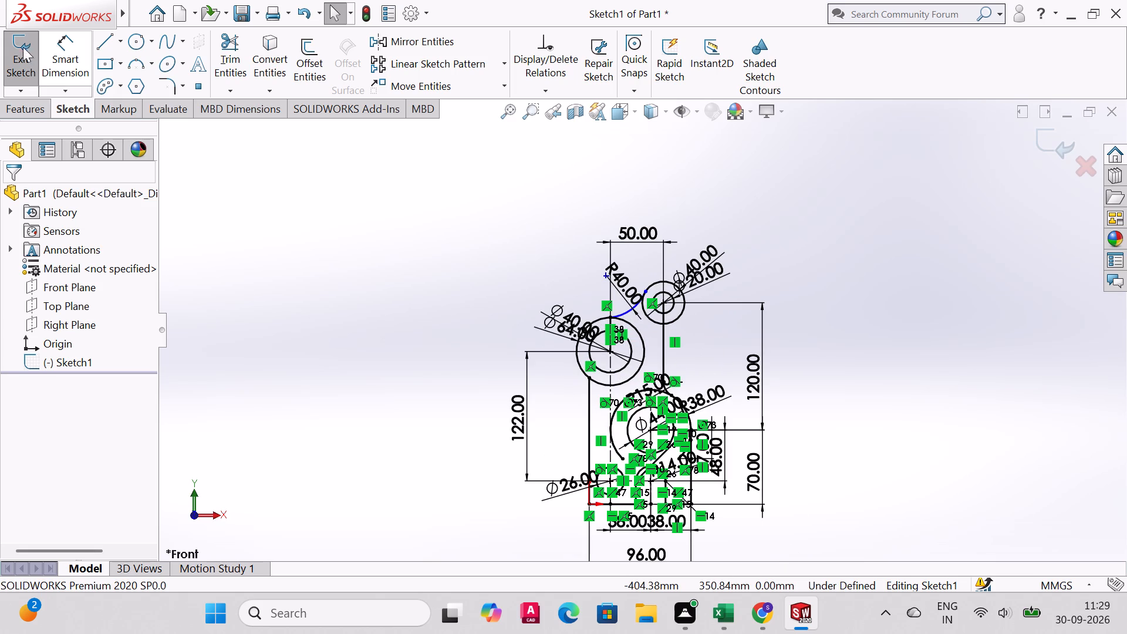
{"action": "left_click", "coordinate": [13, 69]}
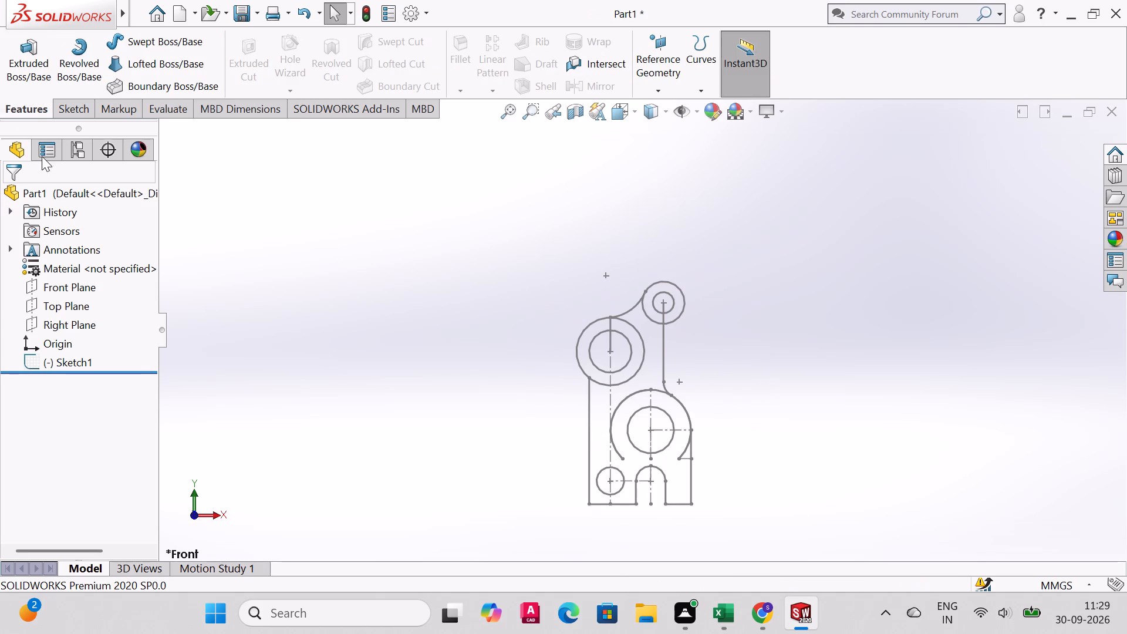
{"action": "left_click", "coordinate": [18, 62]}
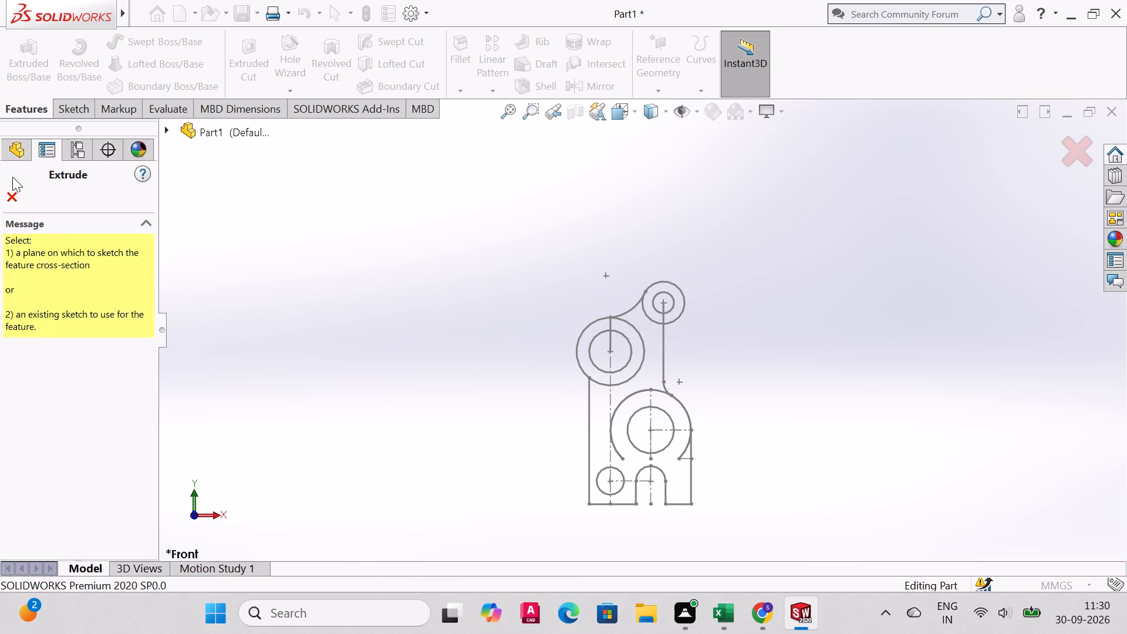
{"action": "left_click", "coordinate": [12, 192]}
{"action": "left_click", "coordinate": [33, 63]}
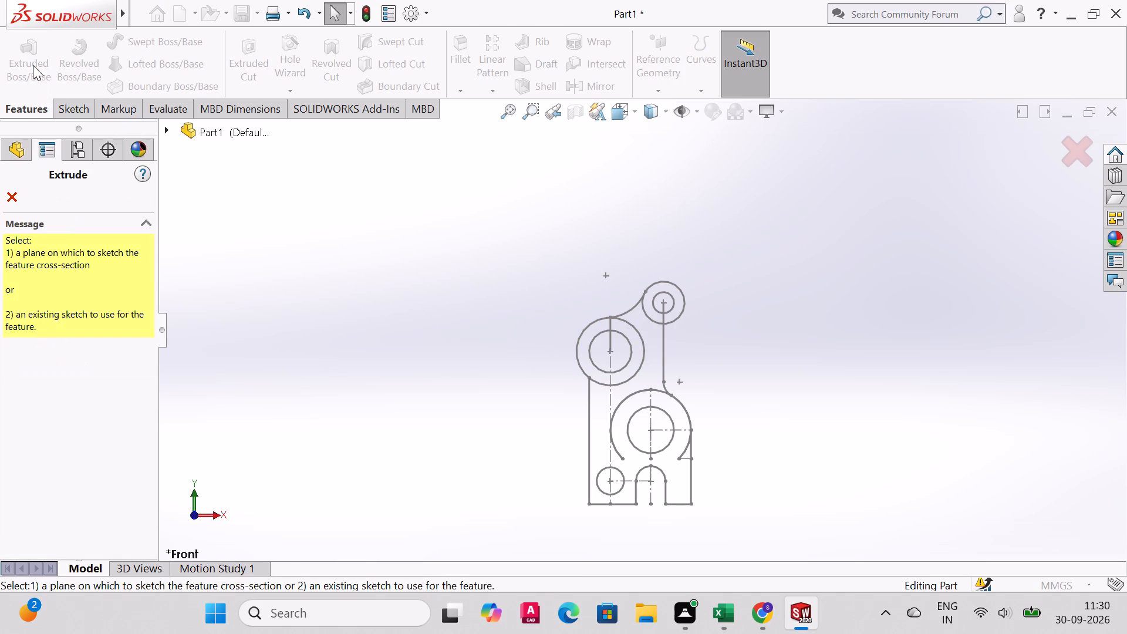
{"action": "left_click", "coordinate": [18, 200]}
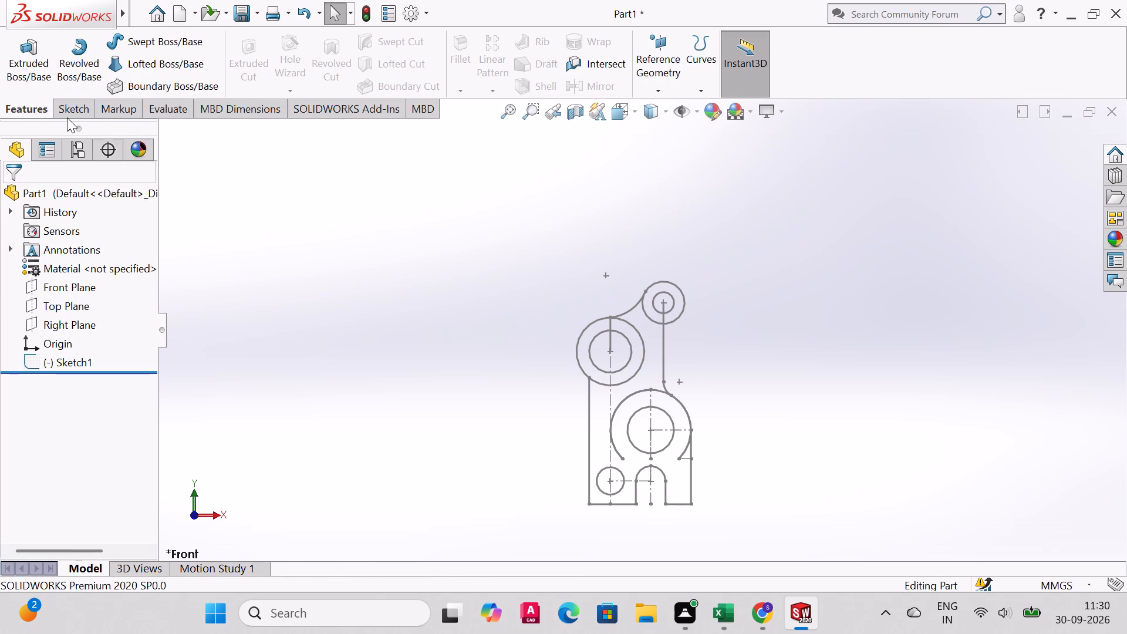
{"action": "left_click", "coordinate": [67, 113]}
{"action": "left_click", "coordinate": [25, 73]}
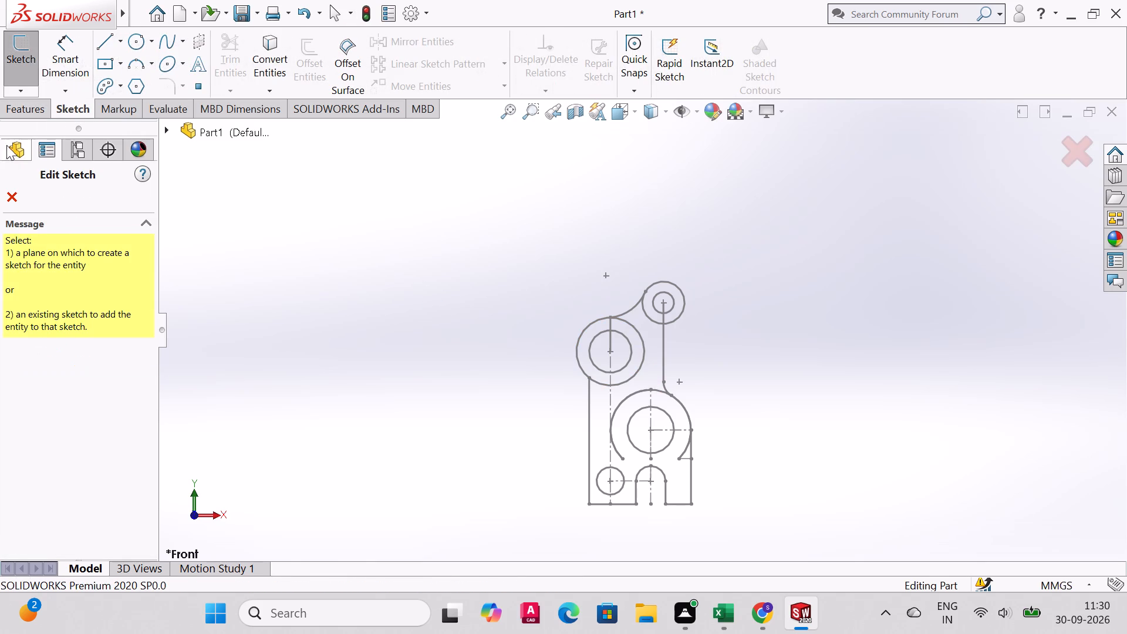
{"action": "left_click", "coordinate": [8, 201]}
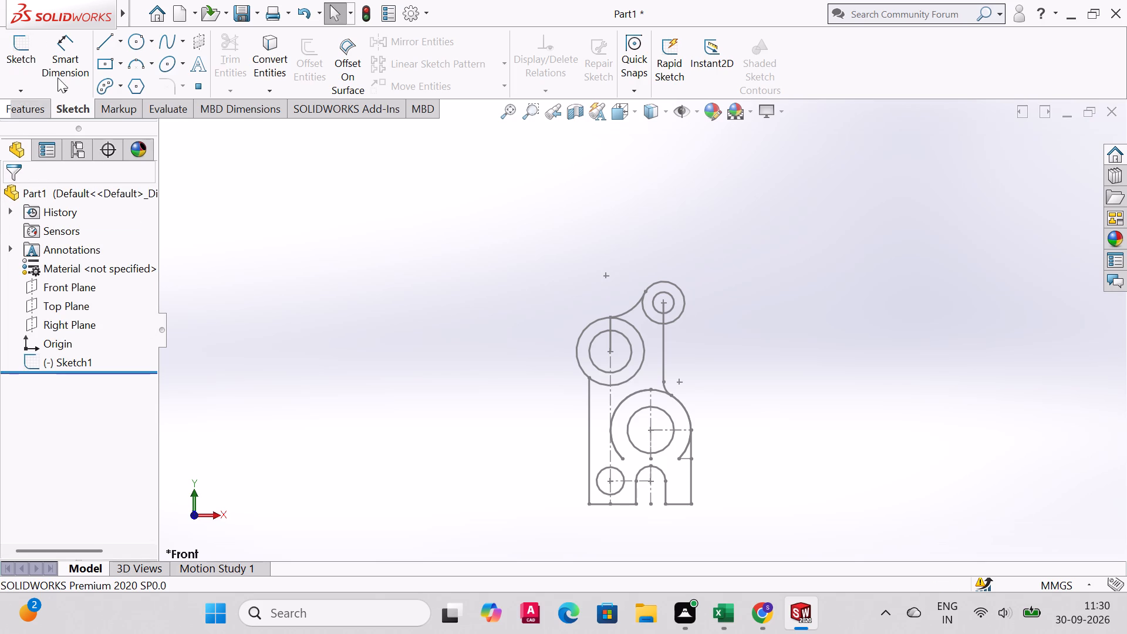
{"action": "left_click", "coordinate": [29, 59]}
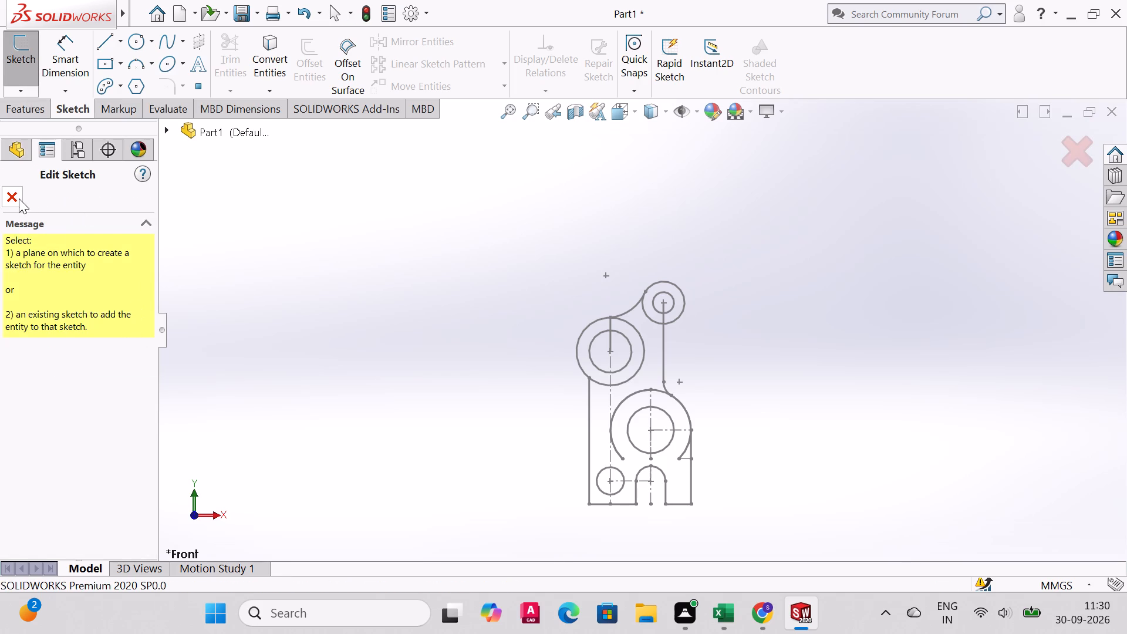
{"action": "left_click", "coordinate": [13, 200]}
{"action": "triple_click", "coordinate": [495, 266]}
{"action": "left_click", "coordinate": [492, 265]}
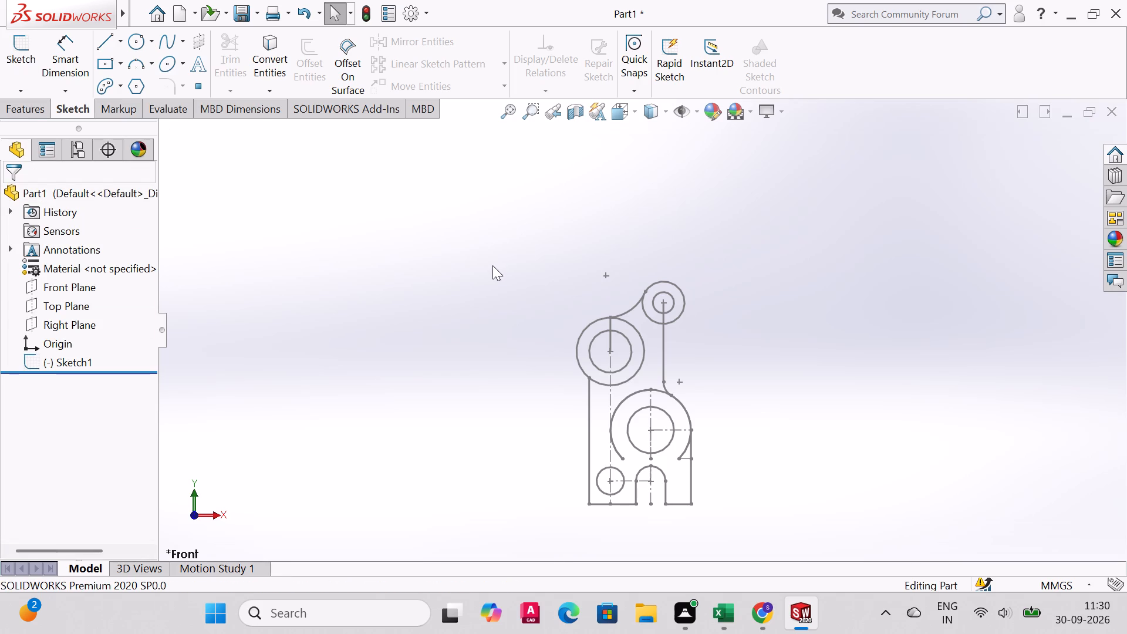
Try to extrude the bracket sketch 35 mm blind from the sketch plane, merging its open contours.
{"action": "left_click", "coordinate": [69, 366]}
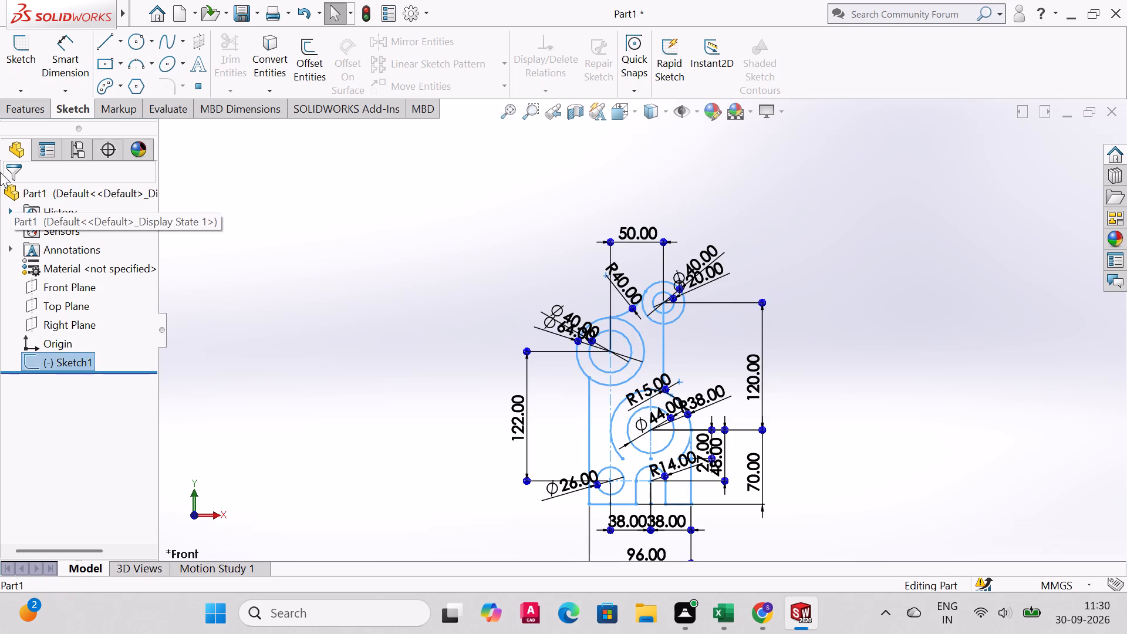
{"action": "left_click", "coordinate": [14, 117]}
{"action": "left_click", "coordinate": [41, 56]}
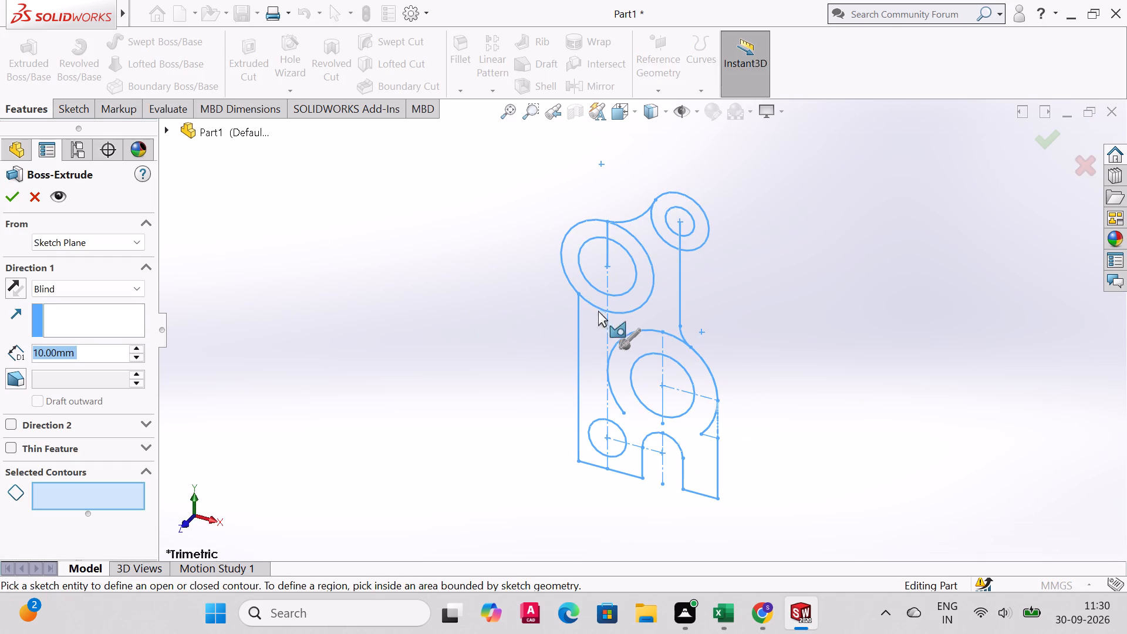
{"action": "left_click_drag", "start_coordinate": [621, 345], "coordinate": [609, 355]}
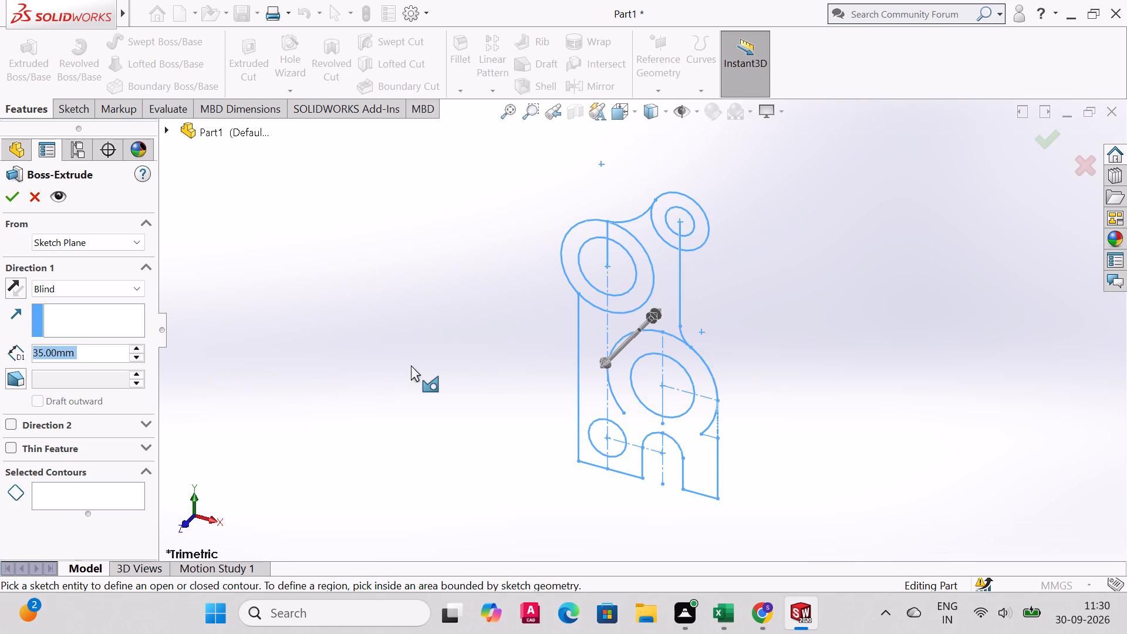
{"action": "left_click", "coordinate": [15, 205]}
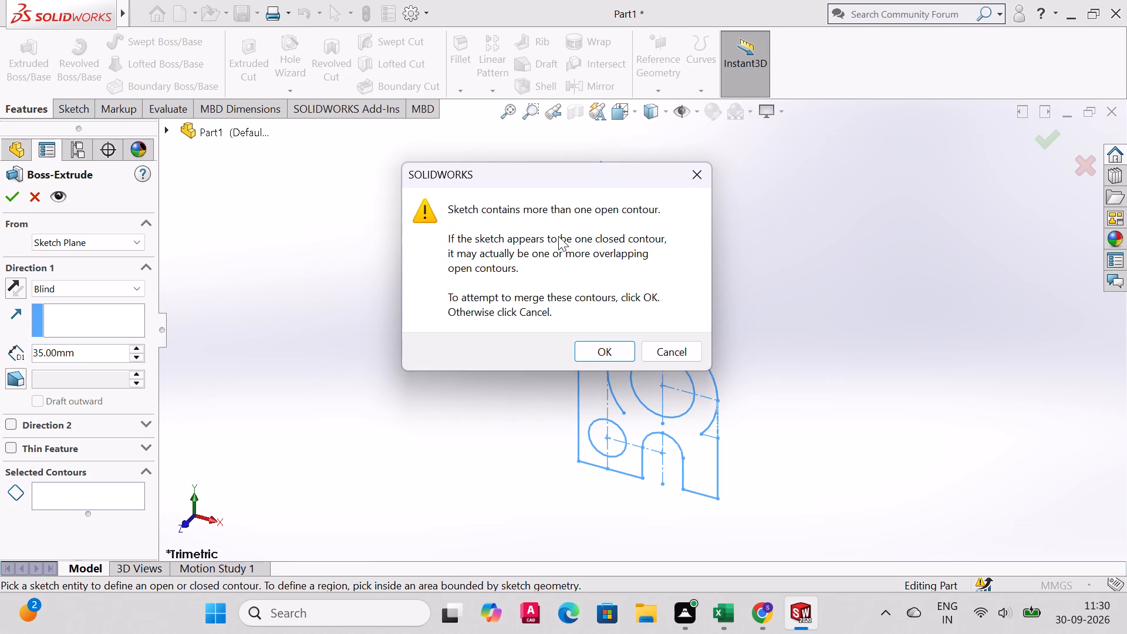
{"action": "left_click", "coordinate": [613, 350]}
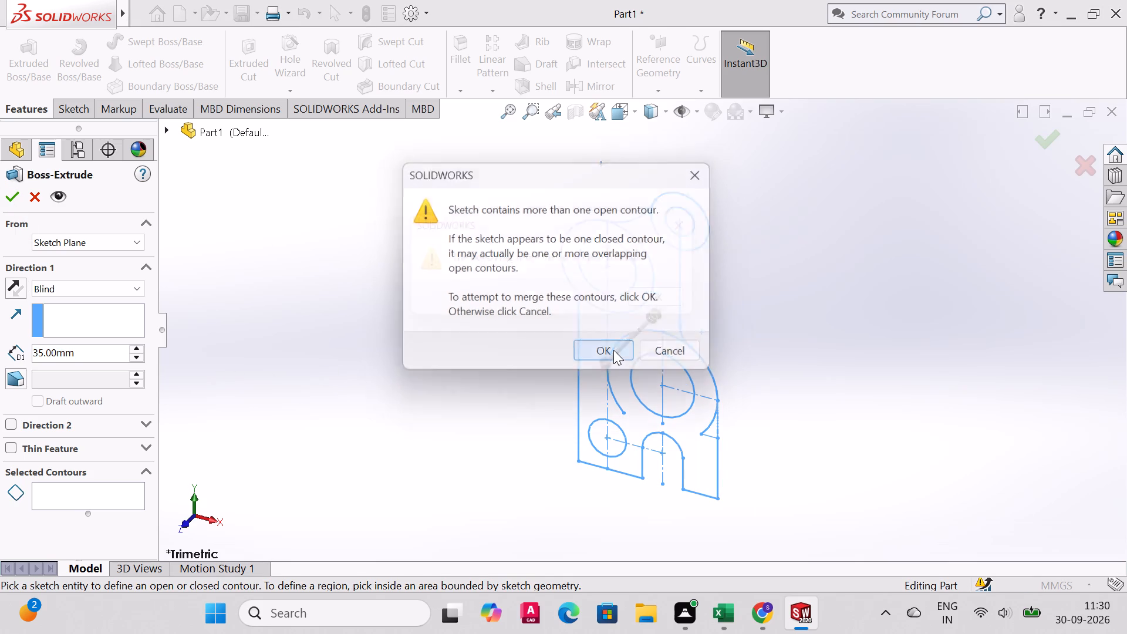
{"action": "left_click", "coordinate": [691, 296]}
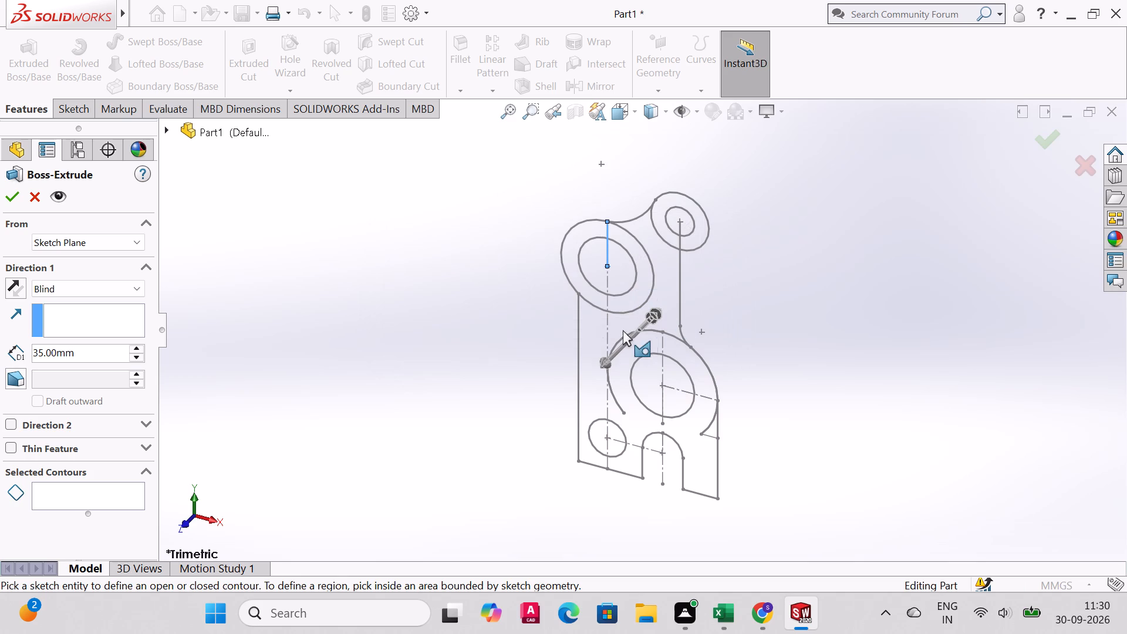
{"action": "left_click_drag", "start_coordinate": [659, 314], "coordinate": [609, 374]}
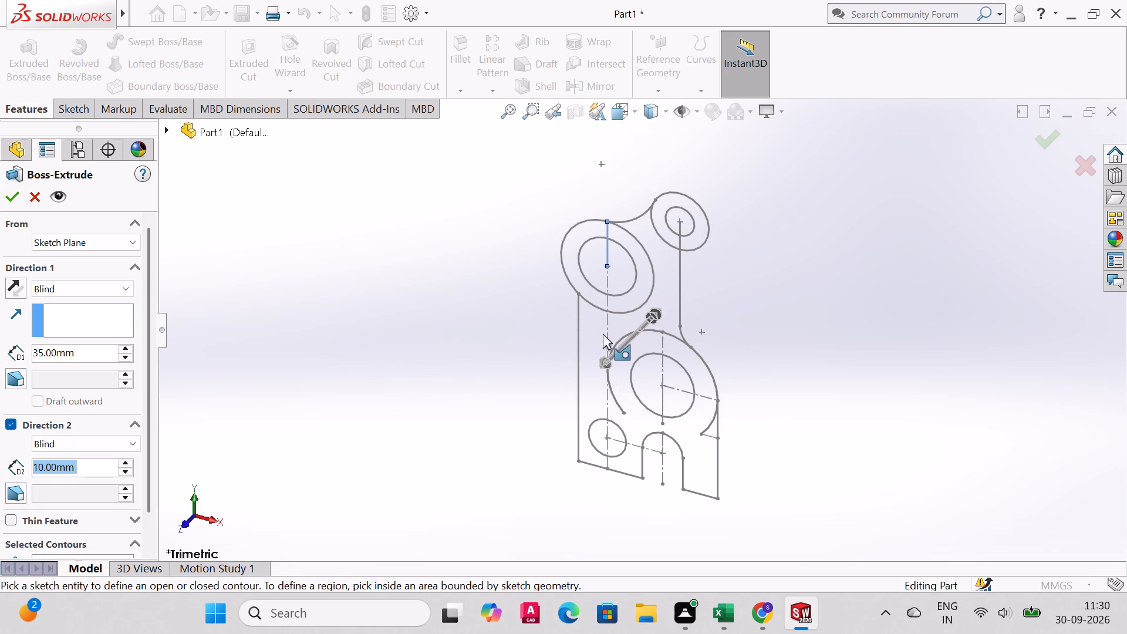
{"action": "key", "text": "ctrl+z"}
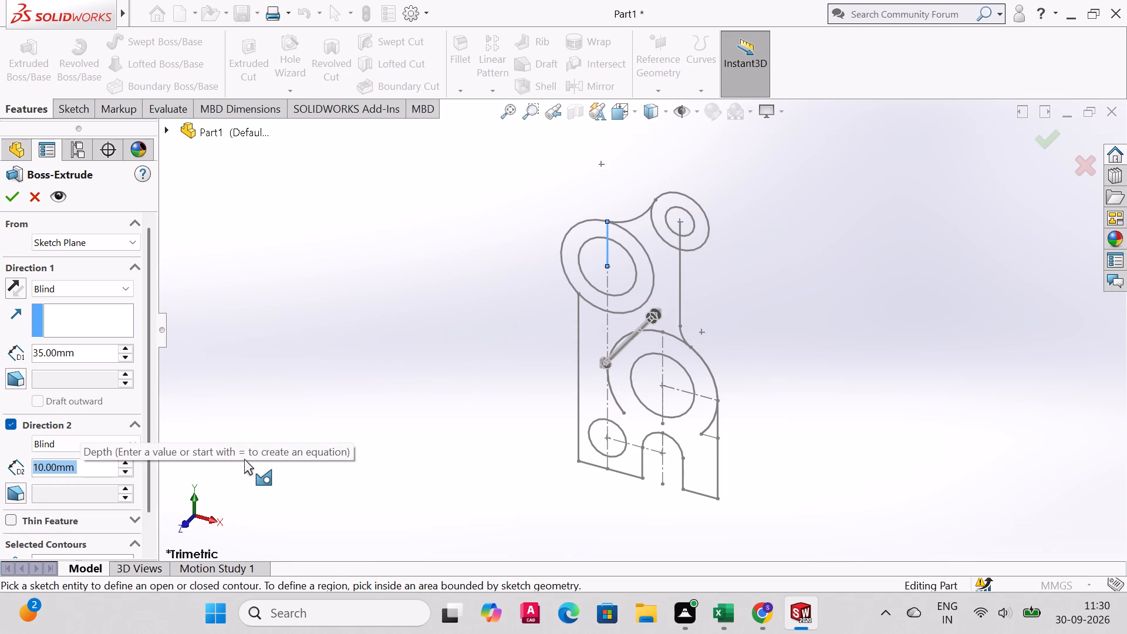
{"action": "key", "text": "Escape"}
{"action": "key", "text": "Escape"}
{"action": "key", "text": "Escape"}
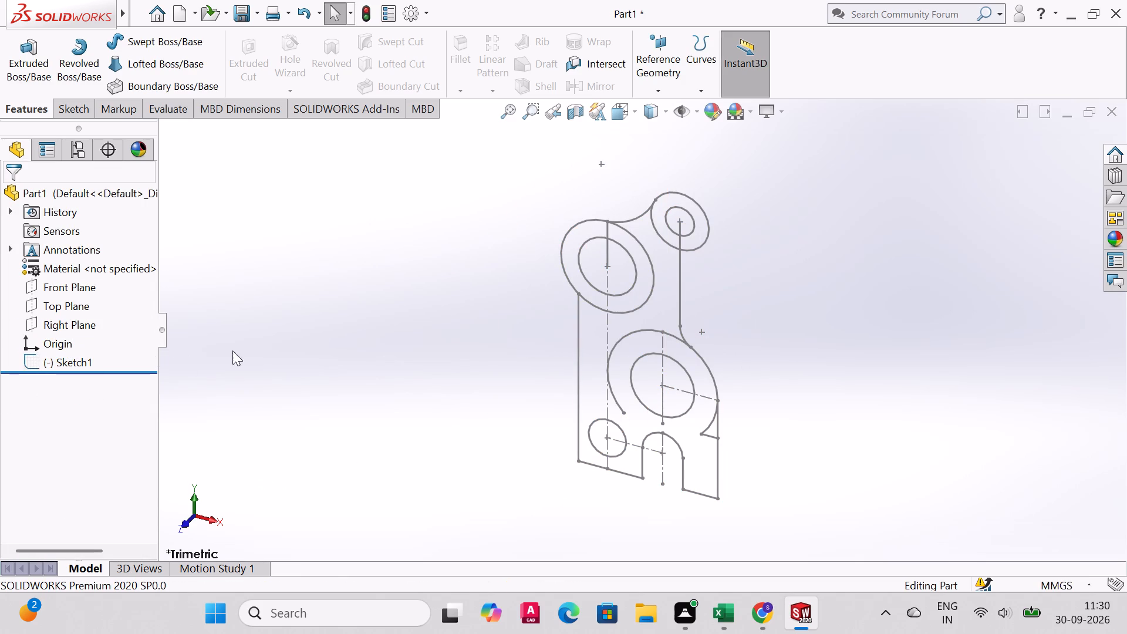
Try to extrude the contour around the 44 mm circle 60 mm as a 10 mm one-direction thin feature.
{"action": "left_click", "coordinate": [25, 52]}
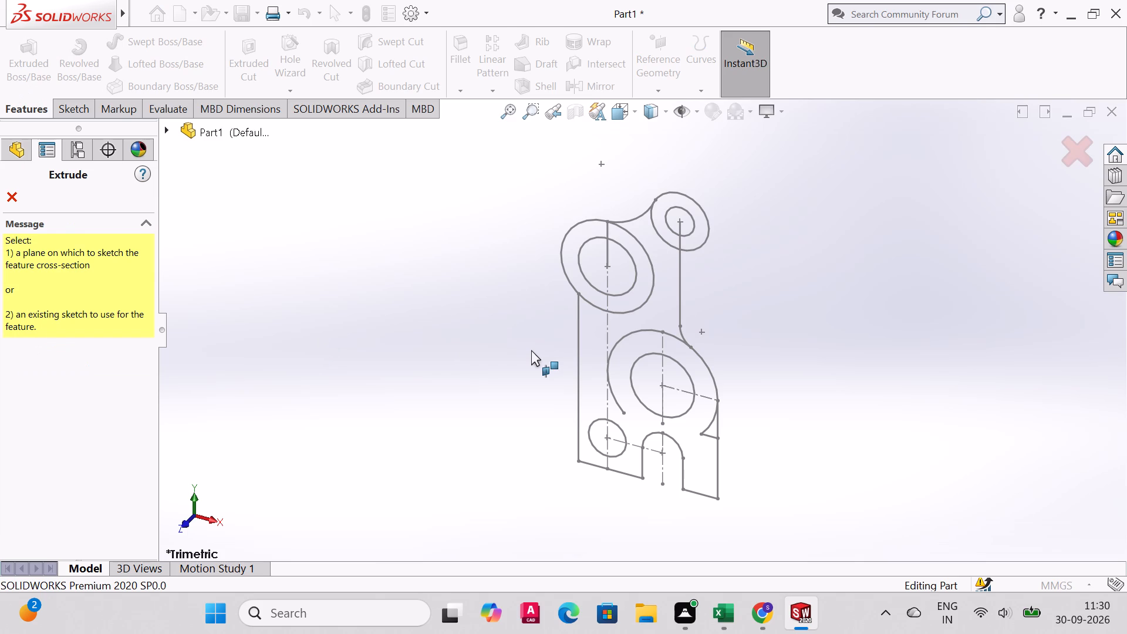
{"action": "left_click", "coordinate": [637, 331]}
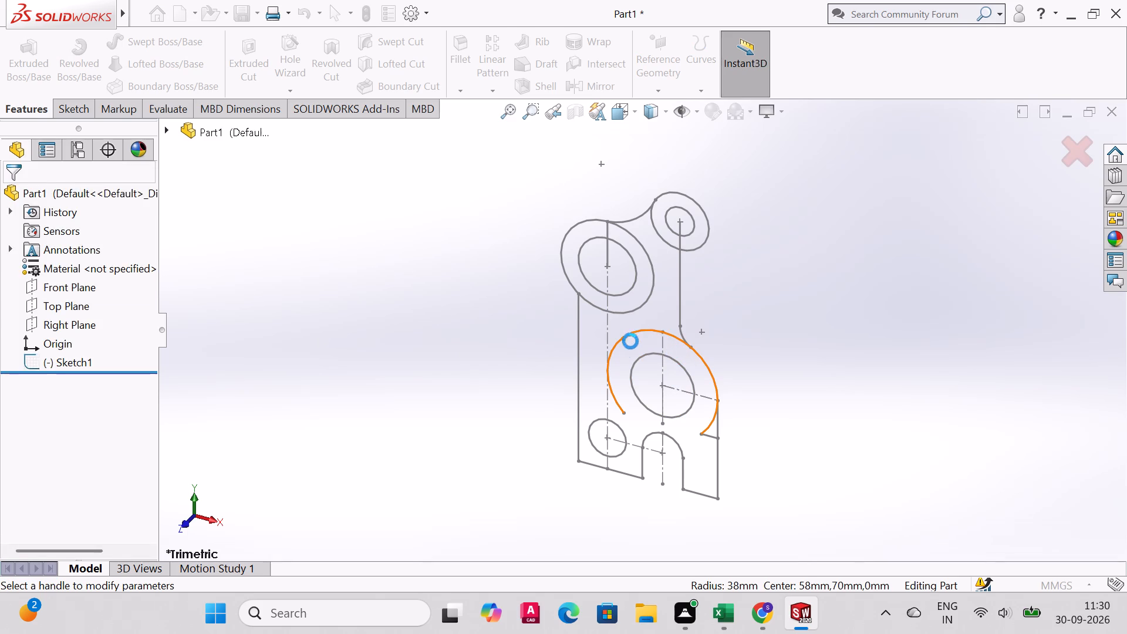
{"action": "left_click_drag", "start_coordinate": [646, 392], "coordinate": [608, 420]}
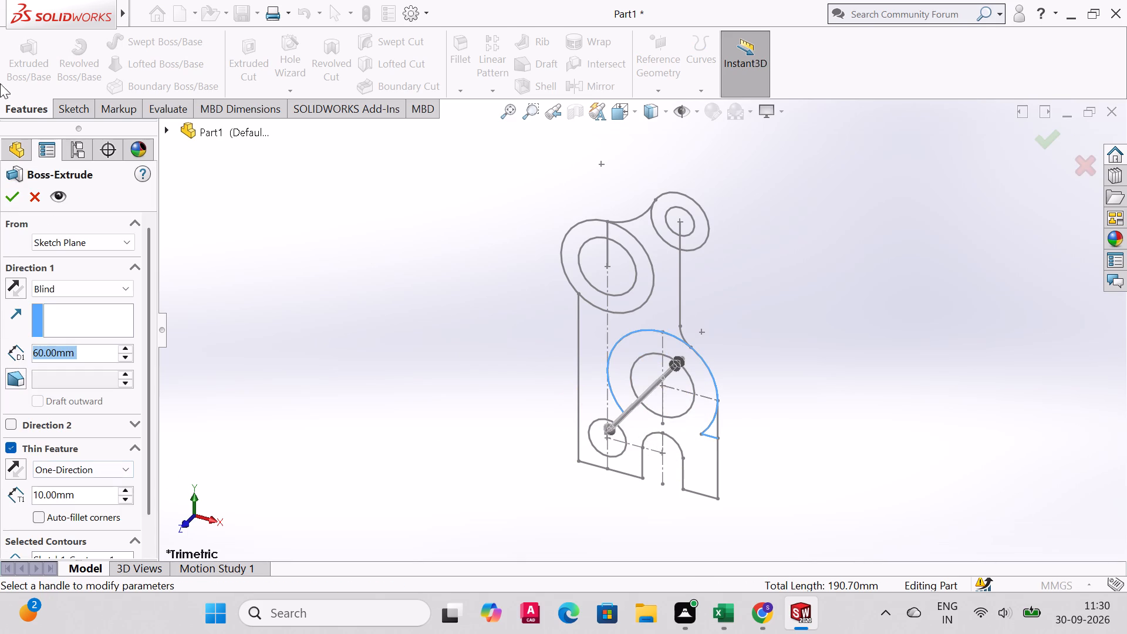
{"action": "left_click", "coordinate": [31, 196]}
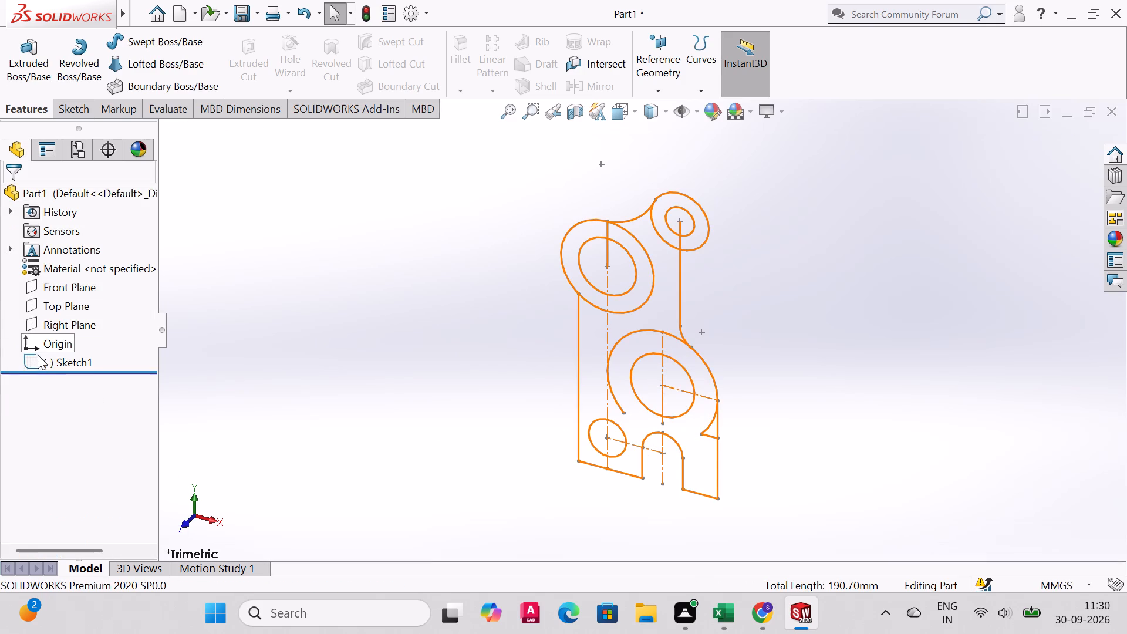
Reopen the bracket sketch for editing and view it from the front.
{"action": "left_click", "coordinate": [49, 359]}
{"action": "left_click", "coordinate": [56, 361]}
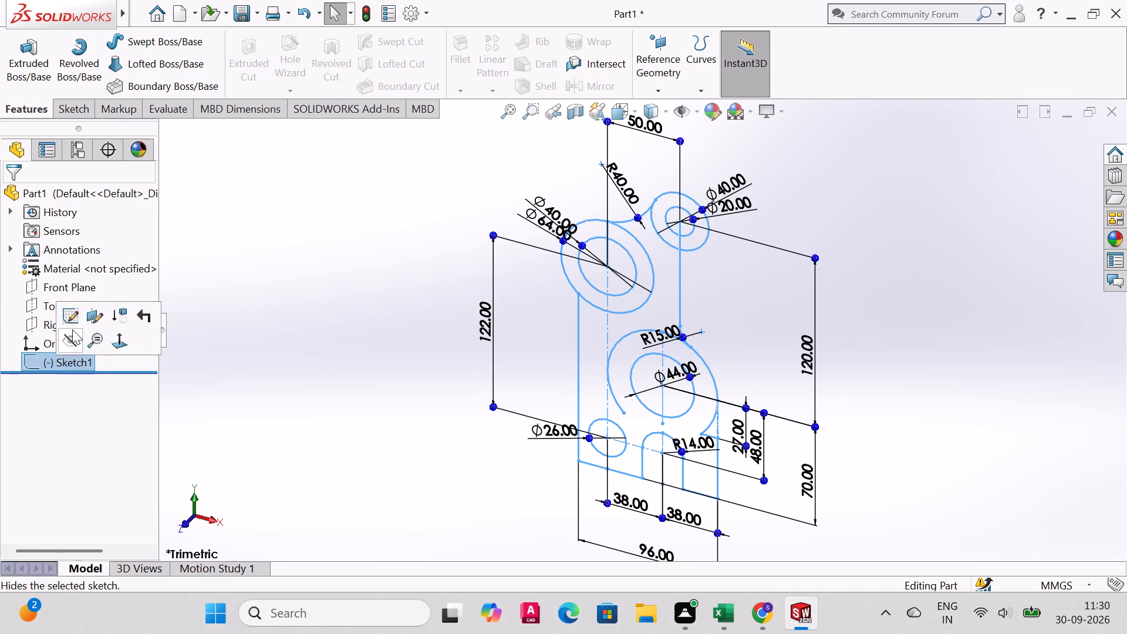
{"action": "left_click", "coordinate": [70, 312]}
{"action": "left_click", "coordinate": [72, 371]}
{"action": "left_click", "coordinate": [72, 365]}
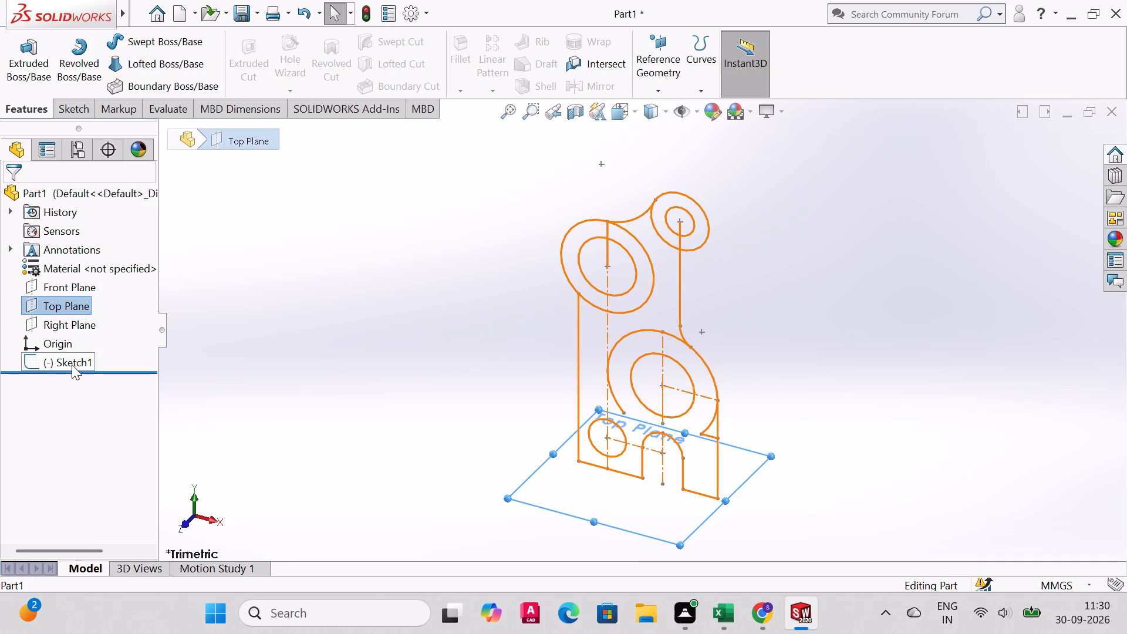
{"action": "left_click", "coordinate": [87, 324]}
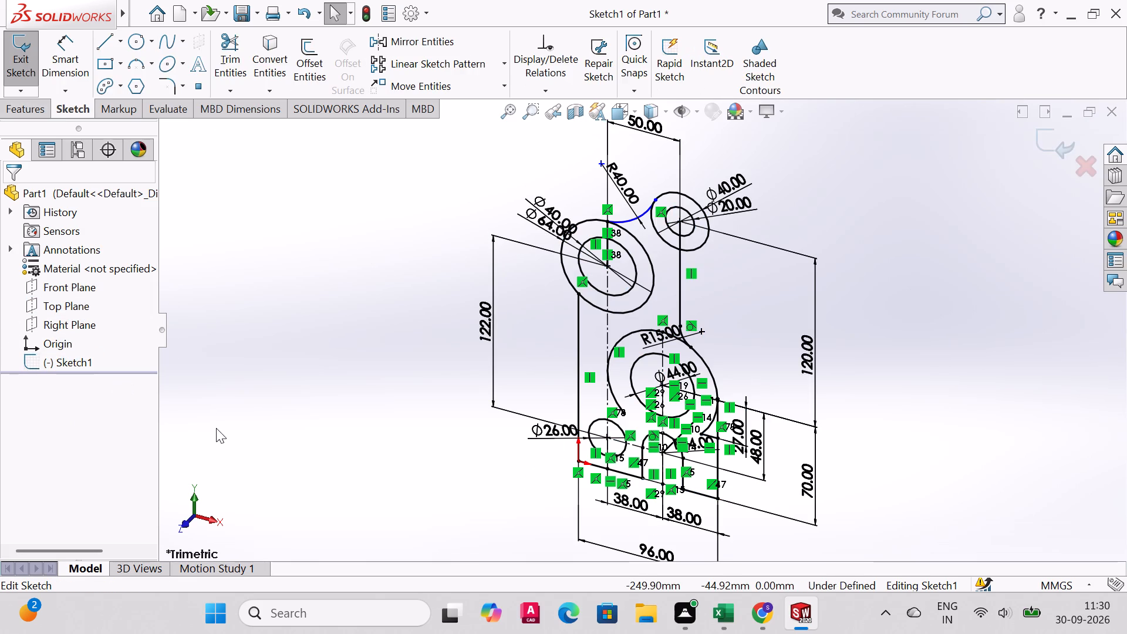
{"action": "key", "text": "ctrl+1"}
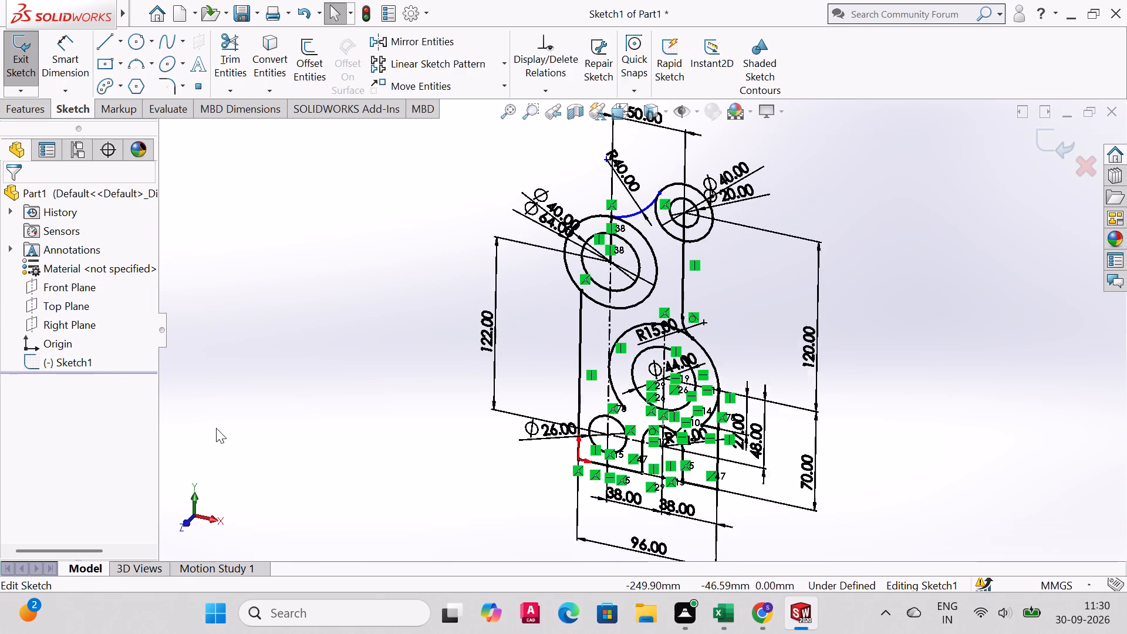
Draw a horizontal line about 53 mm long joining the lower ends of the large arc around the 44 mm circle.
{"action": "scroll", "coordinate": [627, 387], "scroll_direction": "up", "scroll_amount": 3}
{"action": "scroll", "coordinate": [637, 383], "scroll_direction": "down", "scroll_amount": 7}
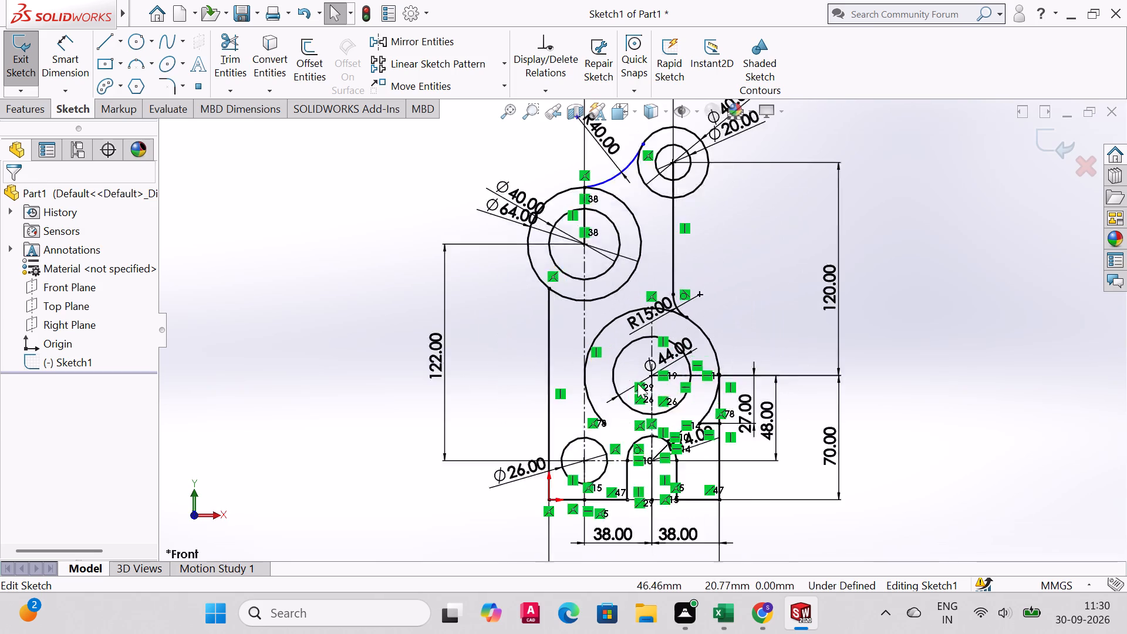
{"action": "scroll", "coordinate": [638, 385], "scroll_direction": "down", "scroll_amount": 3}
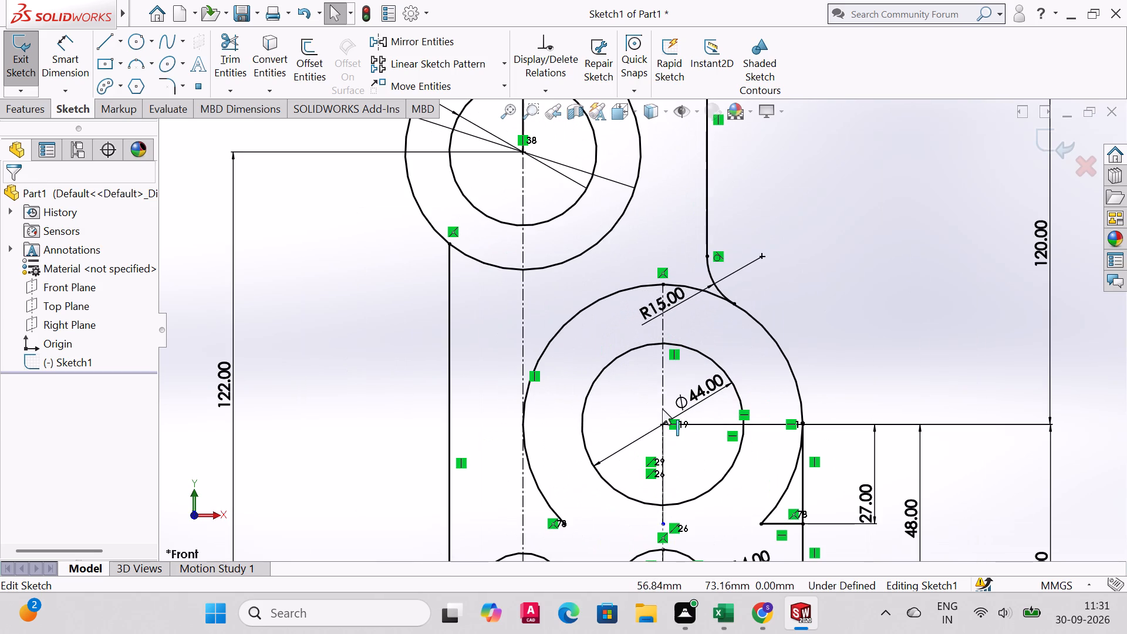
{"action": "left_click", "coordinate": [113, 43]}
{"action": "left_click", "coordinate": [563, 524]}
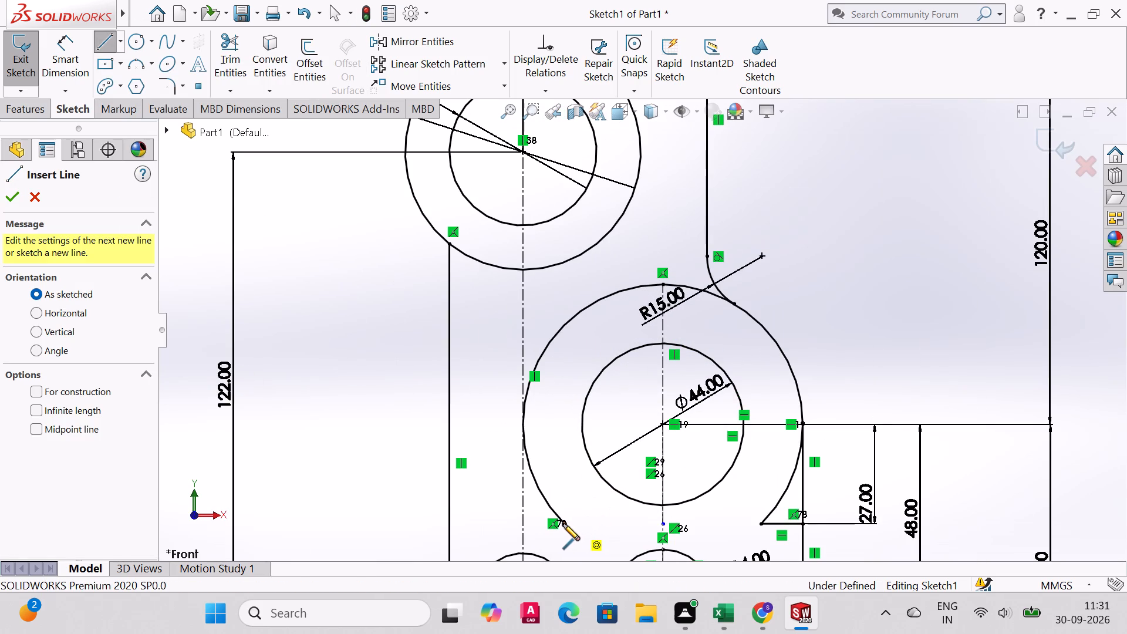
{"action": "left_click", "coordinate": [761, 524]}
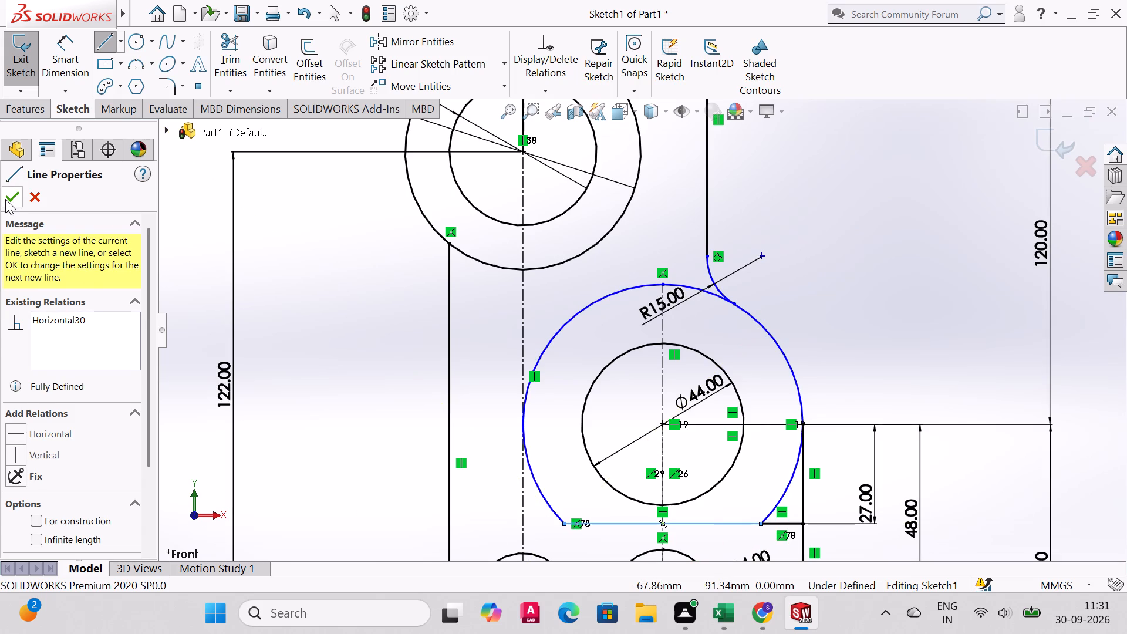
{"action": "left_click", "coordinate": [5, 199]}
Sketch a short vertical line over the 27 mm dimension beside the bracket's outer edge.
{"action": "scroll", "coordinate": [724, 390], "scroll_direction": "down", "scroll_amount": 3}
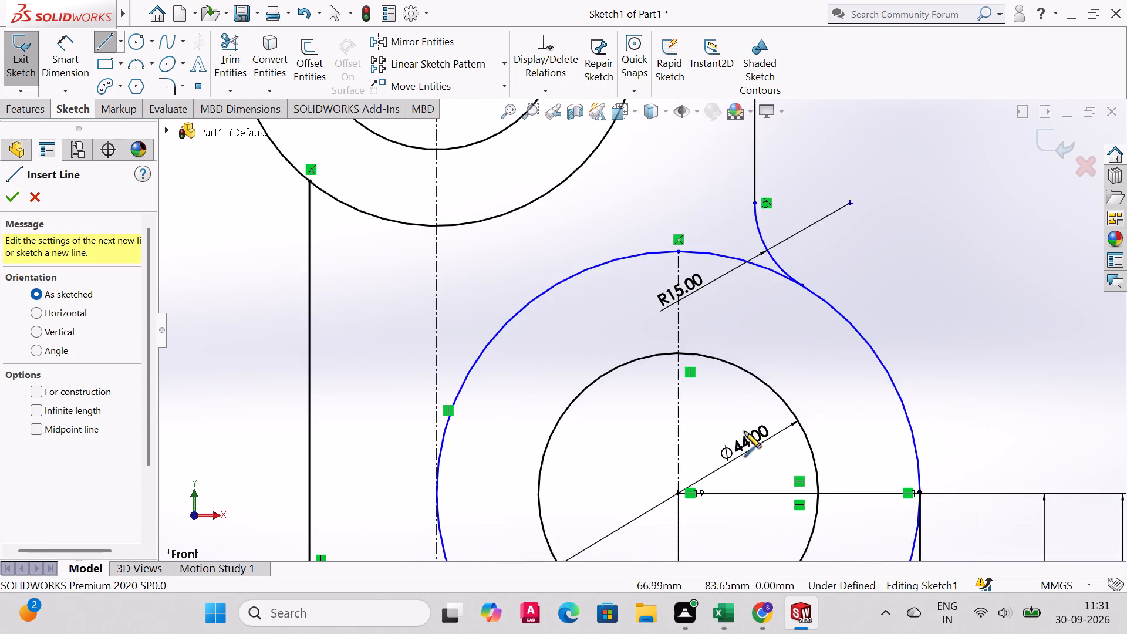
{"action": "scroll", "coordinate": [743, 461], "scroll_direction": "up", "scroll_amount": 3}
{"action": "scroll", "coordinate": [744, 448], "scroll_direction": "down", "scroll_amount": 4}
{"action": "scroll", "coordinate": [744, 448], "scroll_direction": "up", "scroll_amount": 6}
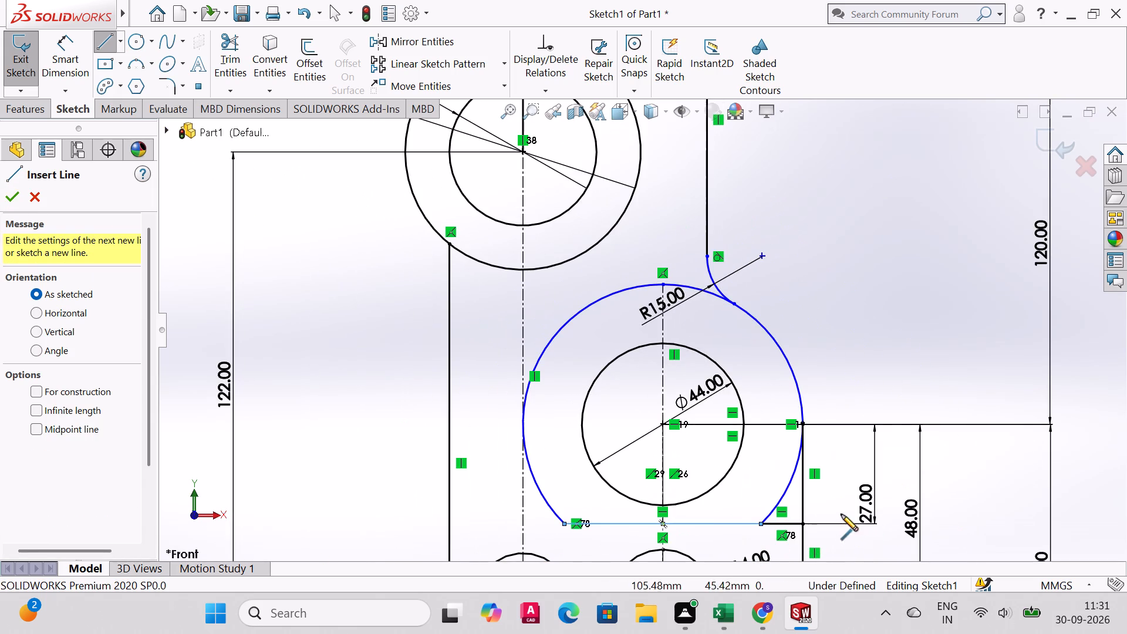
{"action": "left_click_drag", "start_coordinate": [866, 510], "coordinate": [862, 480]}
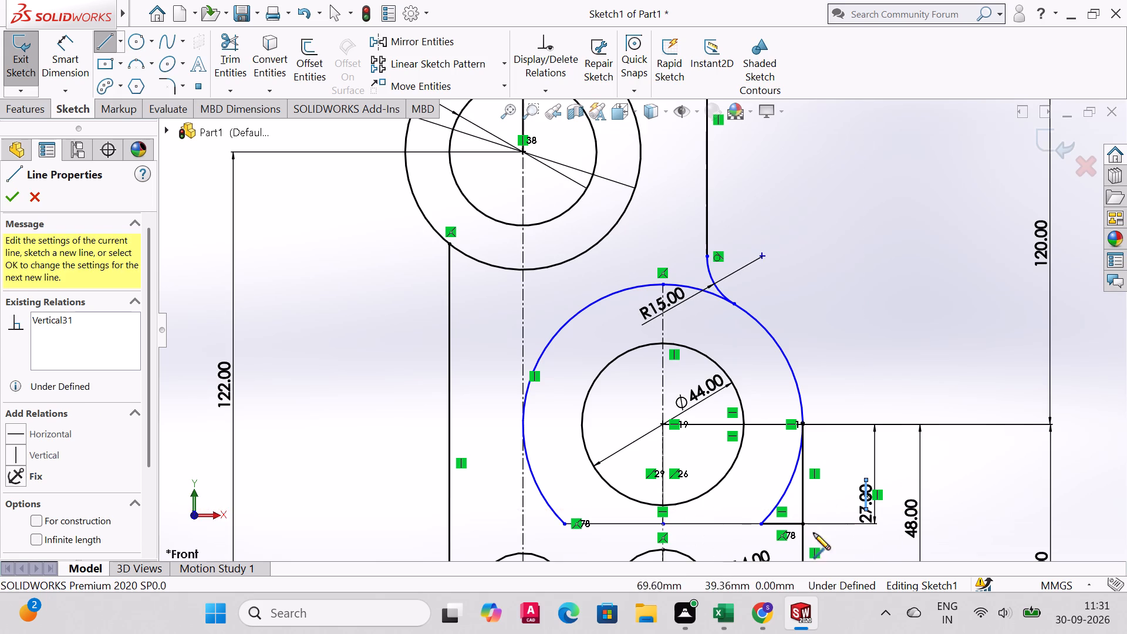
{"action": "key", "text": "Escape"}
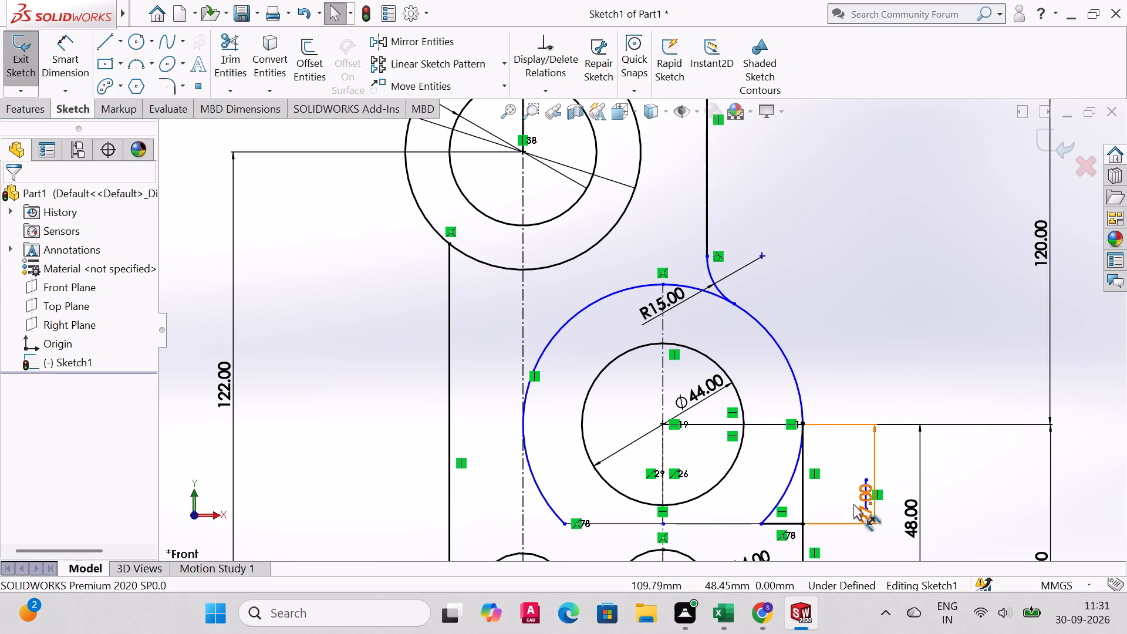
Delete the 27 mm vertical dimension beside the large arc.
{"action": "left_click", "coordinate": [869, 498]}
{"action": "key", "text": "Delete"}
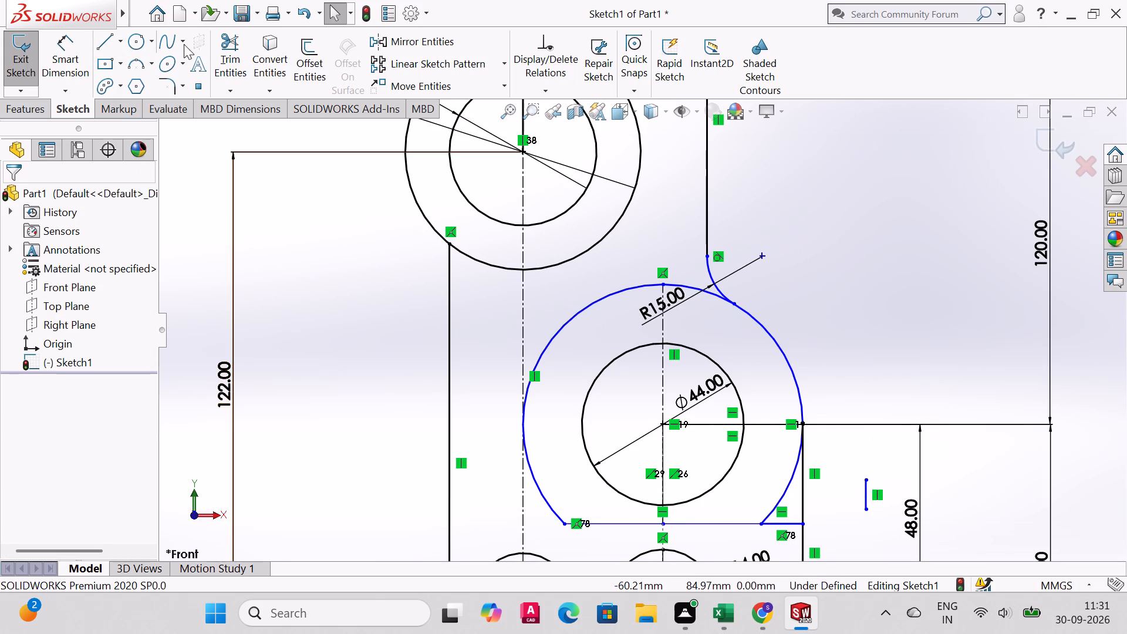
Add a 27 mm vertical dimension from the 44 mm circle's centre to the midpoint of the line closing the large arc.
{"action": "left_click", "coordinate": [61, 45]}
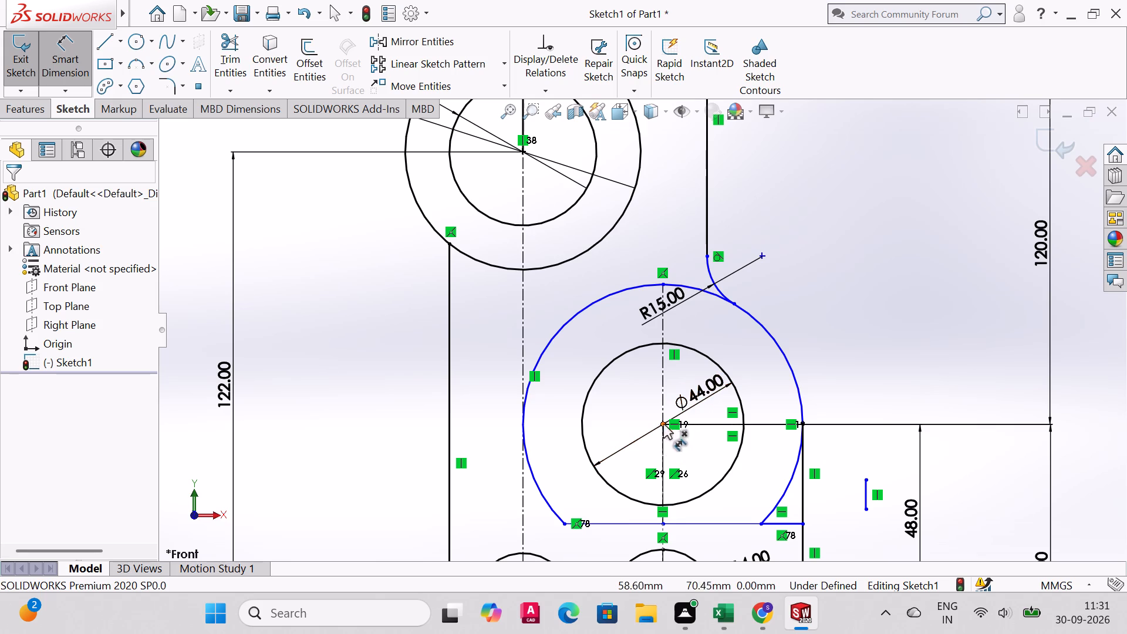
{"action": "left_click", "coordinate": [664, 424]}
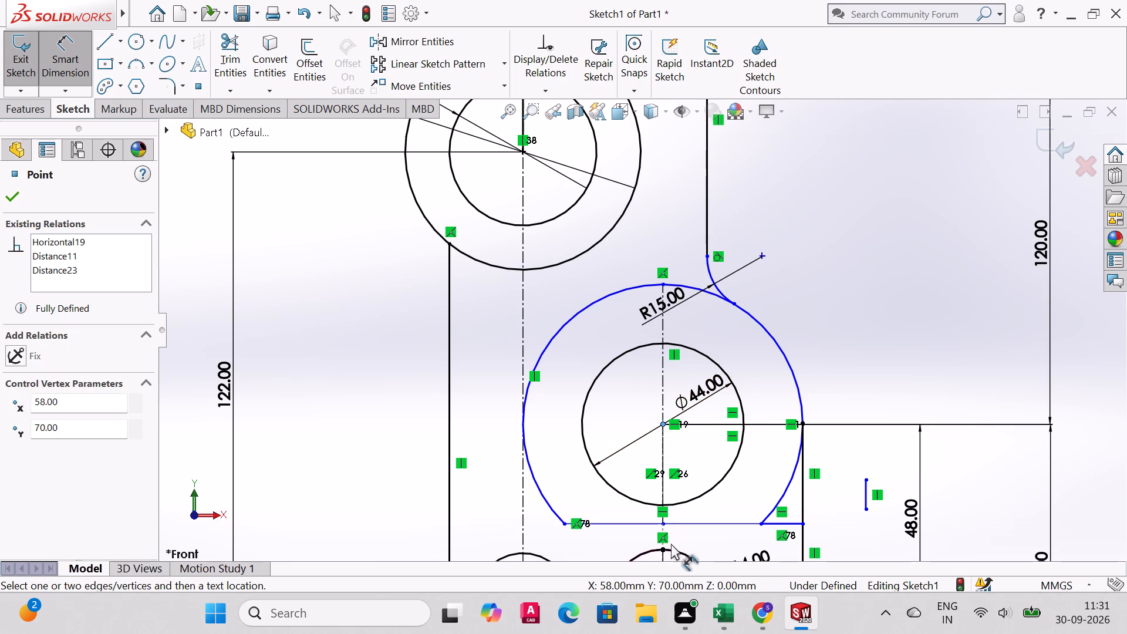
{"action": "left_click", "coordinate": [662, 524]}
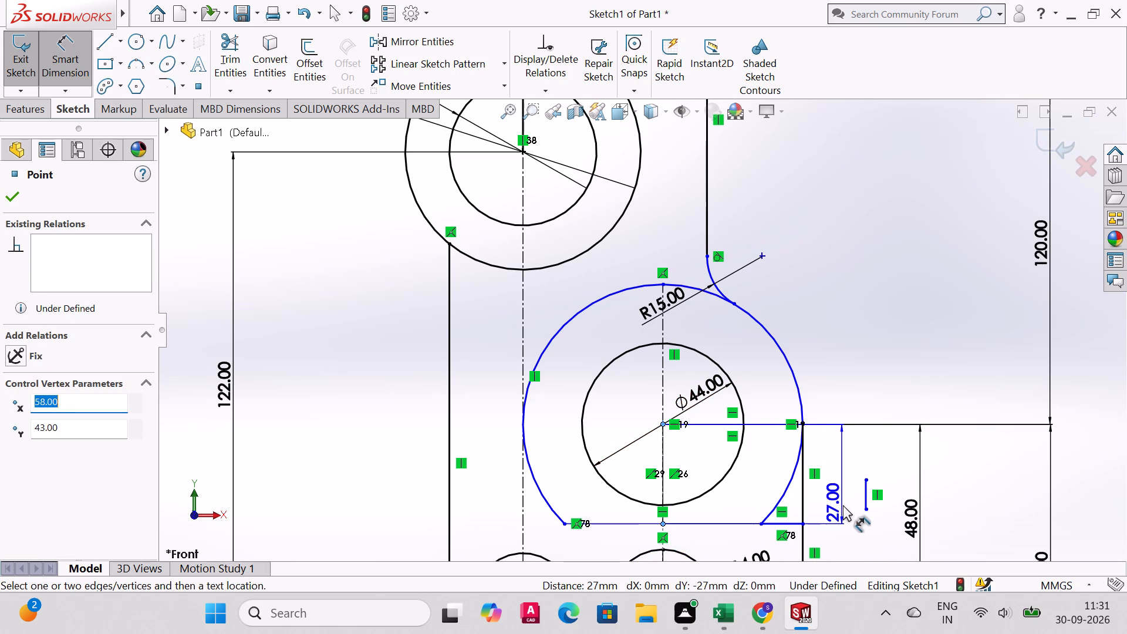
{"action": "left_click", "coordinate": [843, 505]}
{"action": "left_click", "coordinate": [769, 487]}
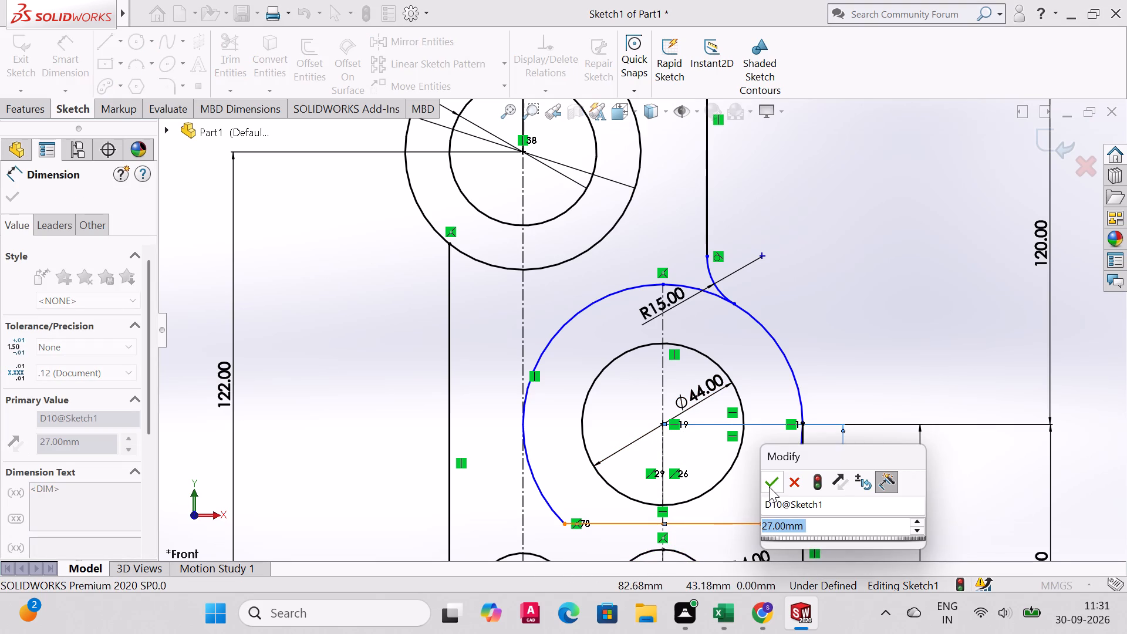
{"action": "scroll", "coordinate": [788, 430], "scroll_direction": "down", "scroll_amount": 3}
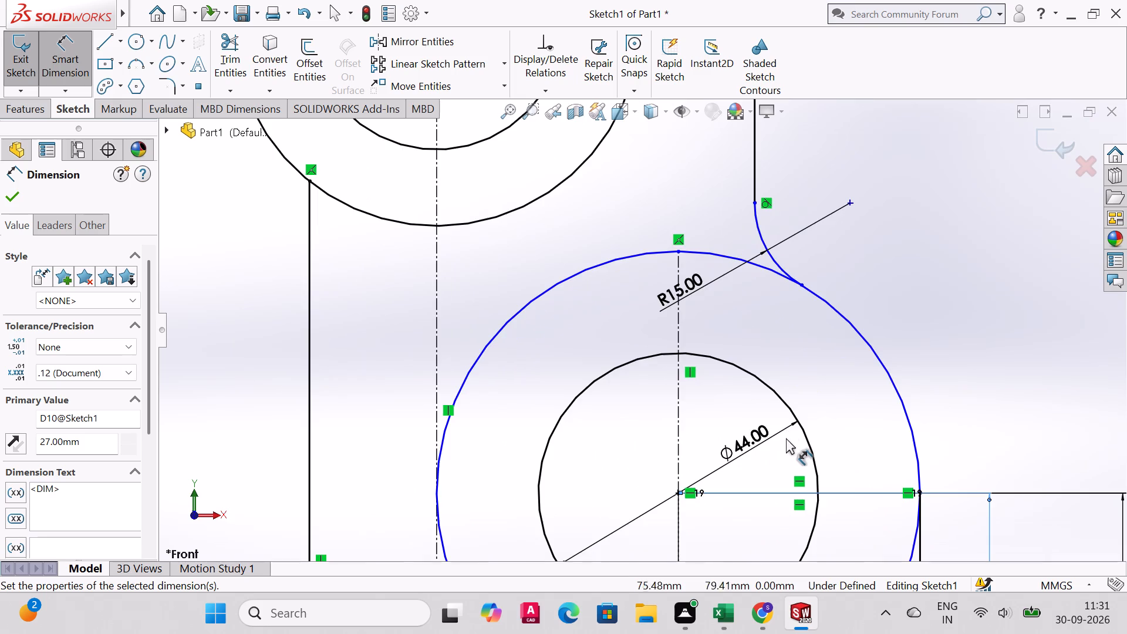
Run Repair Sketch and examine the flagged contour problem near the large arc's lower end.
{"action": "scroll", "coordinate": [785, 440], "scroll_direction": "up", "scroll_amount": 8}
{"action": "scroll", "coordinate": [762, 466], "scroll_direction": "down", "scroll_amount": 3}
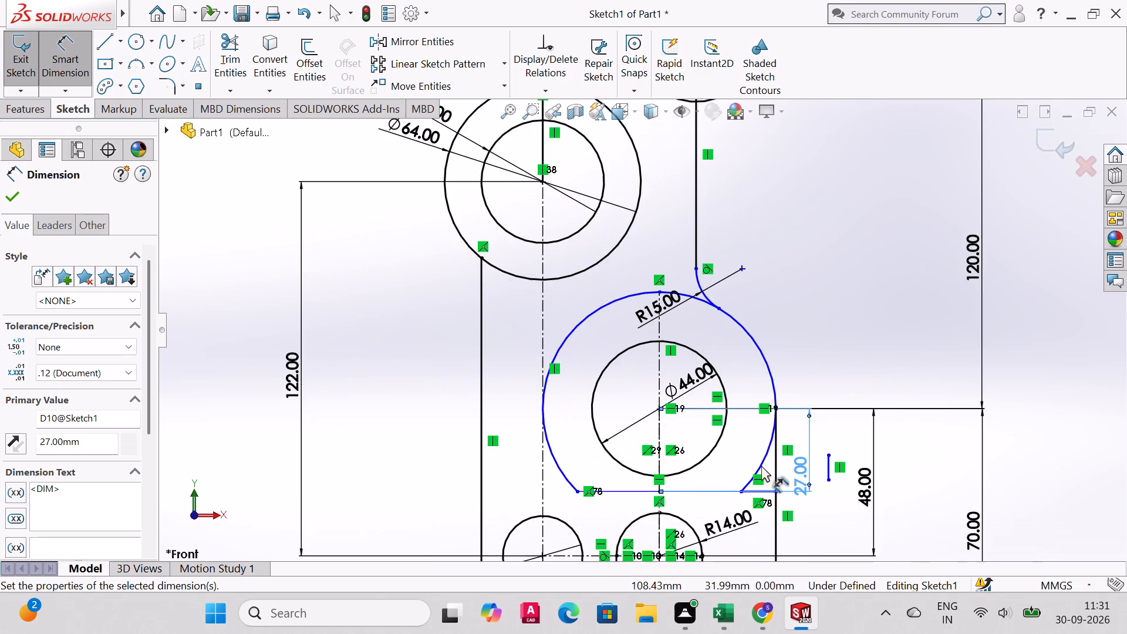
{"action": "scroll", "coordinate": [739, 503], "scroll_direction": "up", "scroll_amount": 3}
{"action": "left_click", "coordinate": [605, 58]}
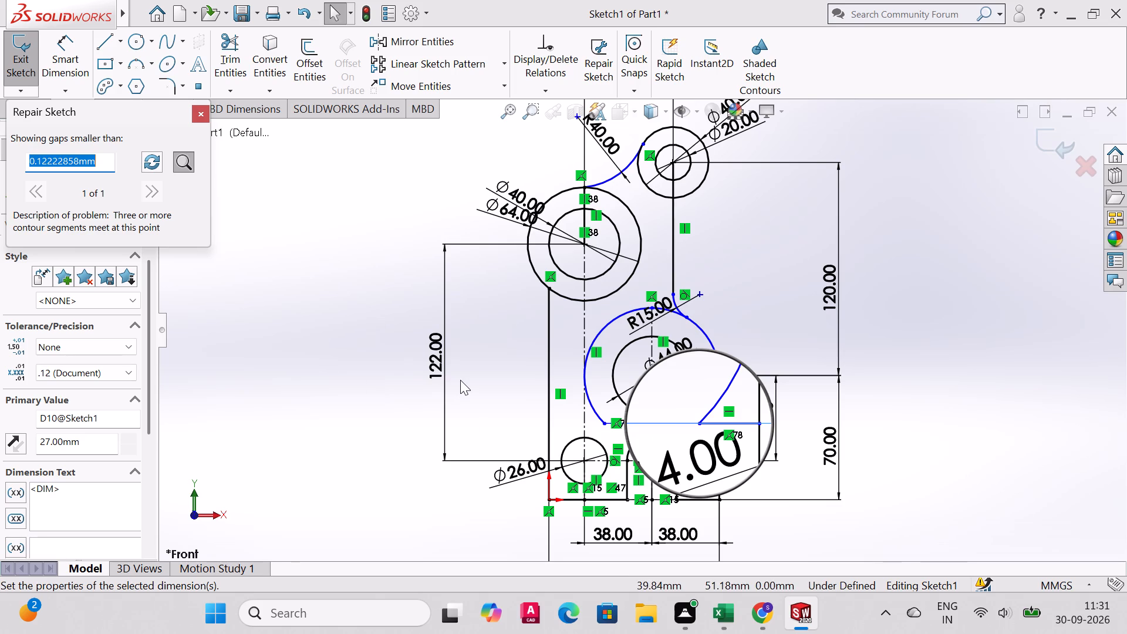
{"action": "double_click", "coordinate": [149, 188]}
{"action": "double_click", "coordinate": [39, 197]}
{"action": "left_click", "coordinate": [891, 484]}
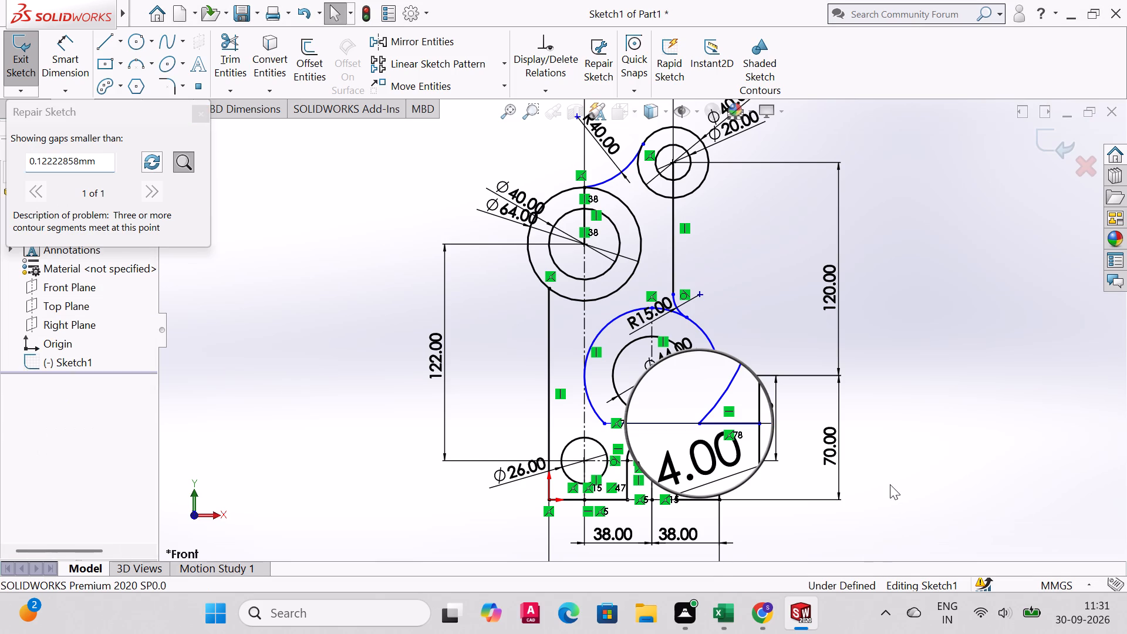
{"action": "left_click", "coordinate": [176, 160]}
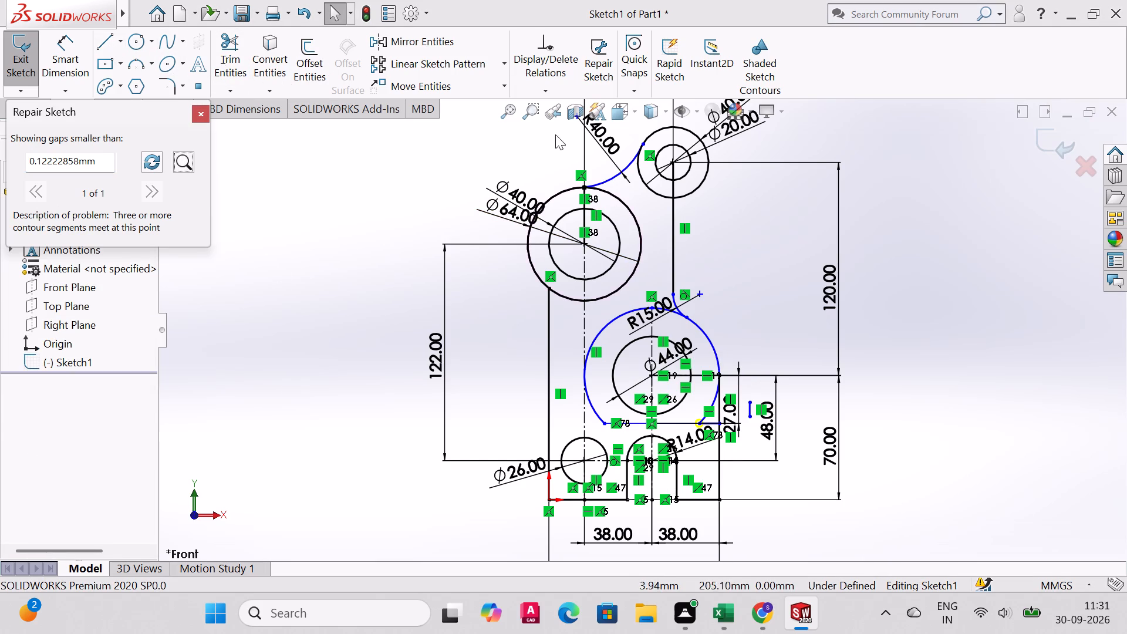
Power-trim the horizontal line segments on both sides of the large arc's lower end nearest the bracket's outer edge.
{"action": "left_click", "coordinate": [532, 111]}
{"action": "left_click_drag", "start_coordinate": [626, 339], "coordinate": [789, 494]}
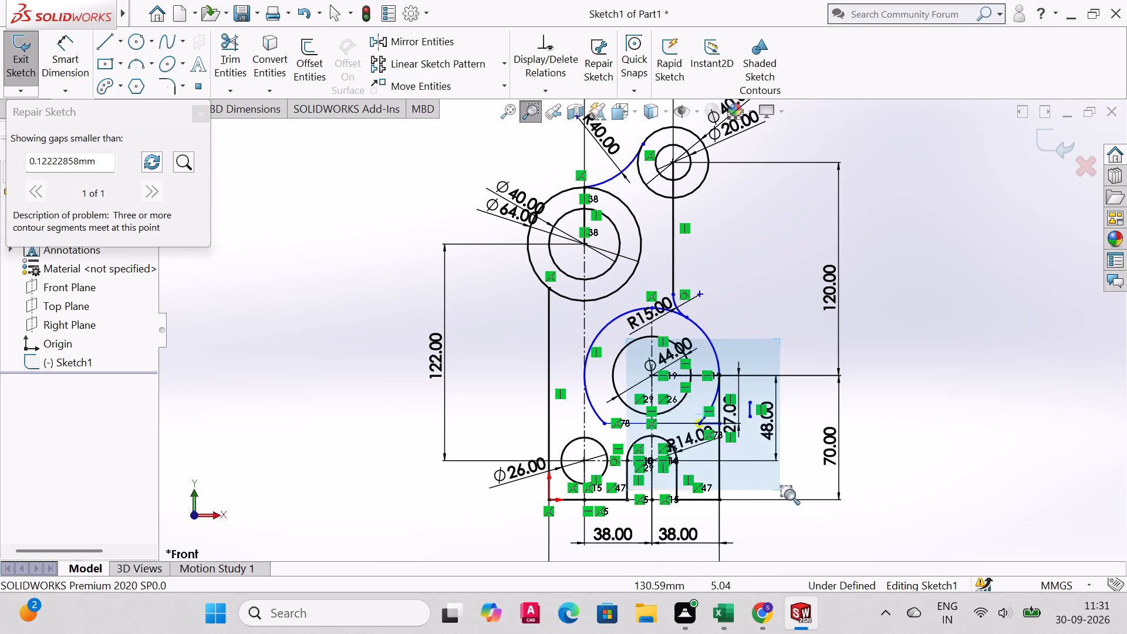
{"action": "left_click_drag", "start_coordinate": [789, 494], "coordinate": [794, 496]}
{"action": "left_click_drag", "start_coordinate": [566, 247], "coordinate": [784, 430]}
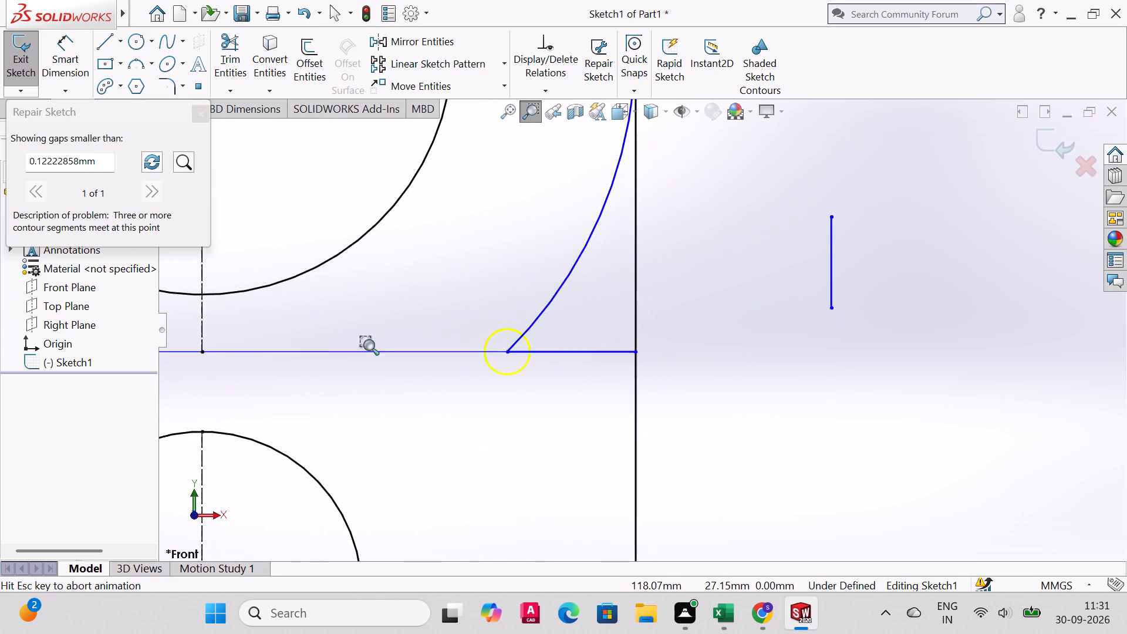
{"action": "left_click_drag", "start_coordinate": [340, 249], "coordinate": [581, 410]}
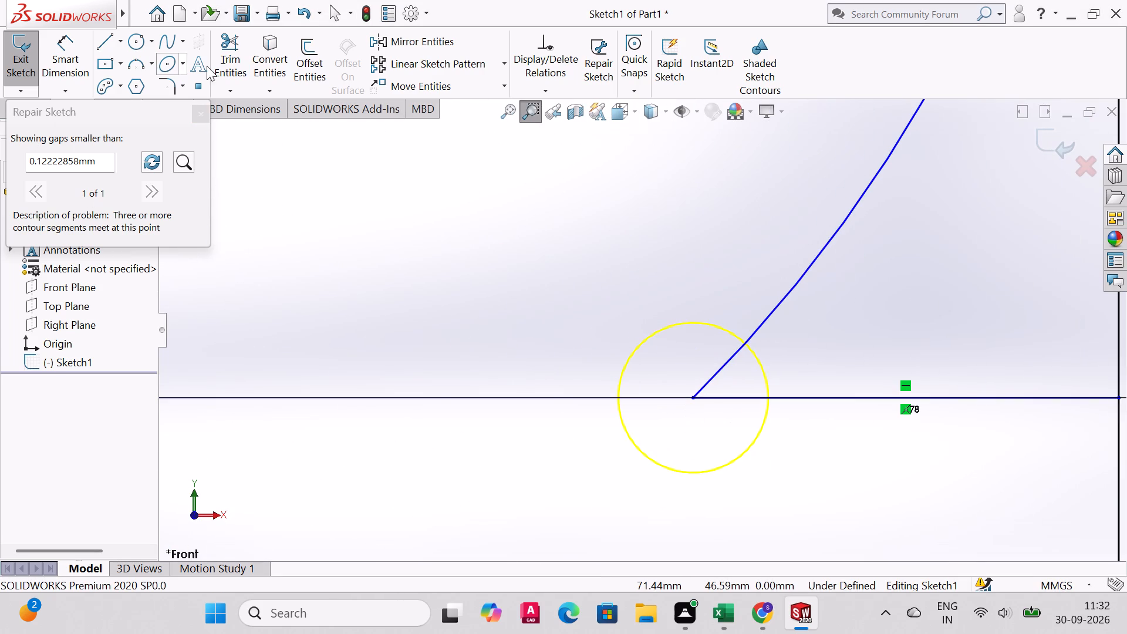
{"action": "left_click", "coordinate": [230, 51]}
{"action": "left_click_drag", "start_coordinate": [816, 324], "coordinate": [737, 428]}
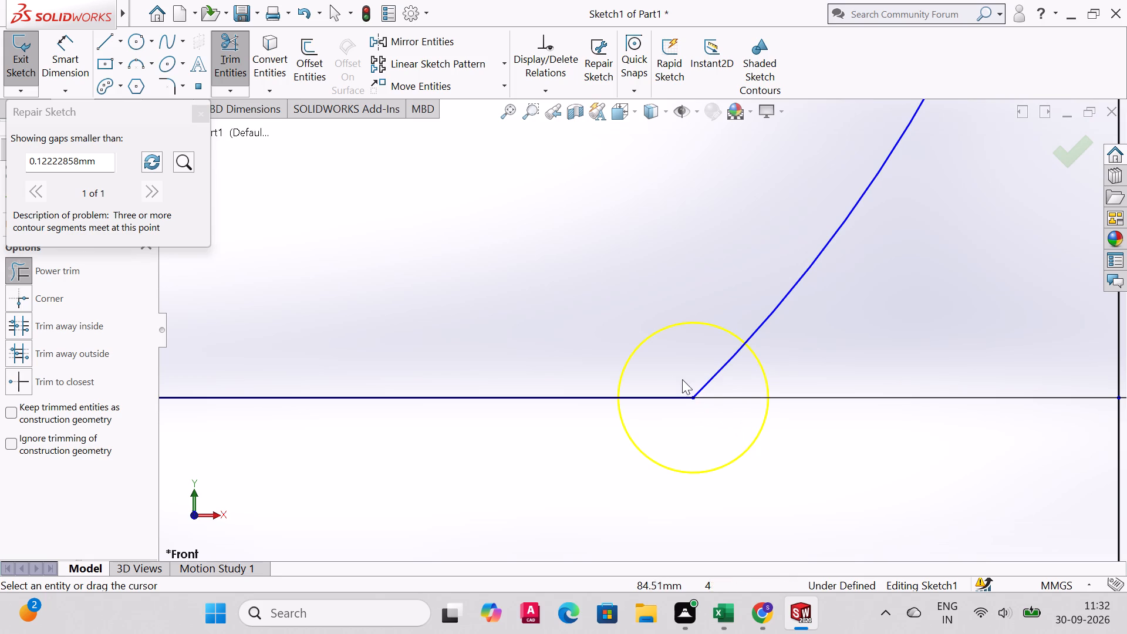
{"action": "left_click_drag", "start_coordinate": [644, 333], "coordinate": [680, 447]}
{"action": "left_click_drag", "start_coordinate": [551, 321], "coordinate": [731, 463]}
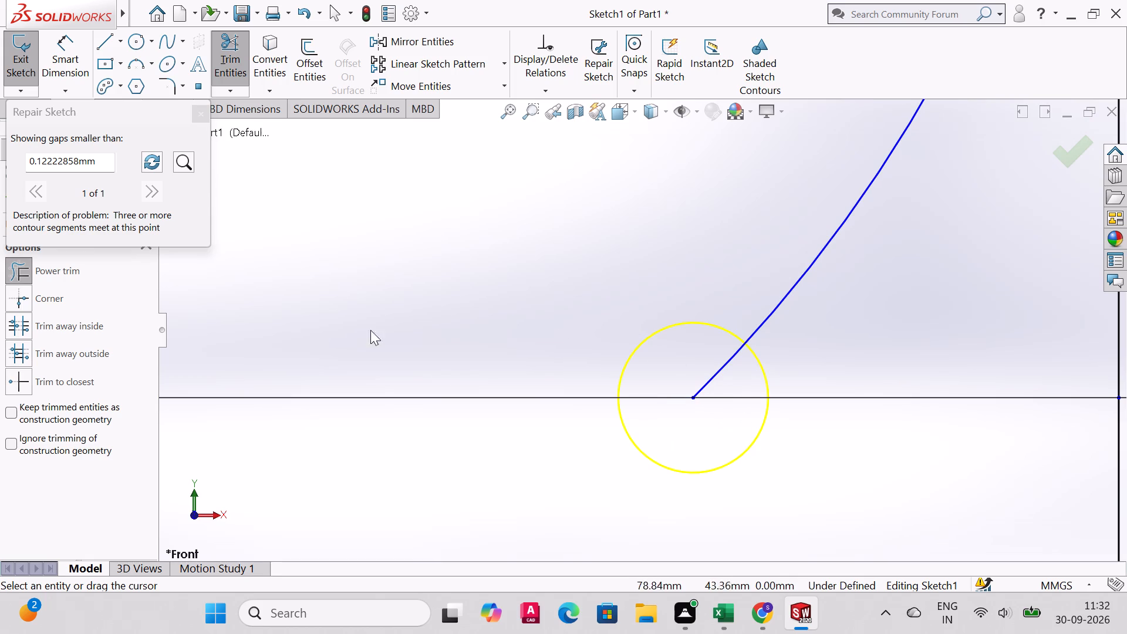
Recheck the trimmed arc end with the Repair Sketch magnifier, then rerun the sketch check for remaining problems.
{"action": "left_click", "coordinate": [139, 160]}
{"action": "left_click", "coordinate": [178, 167]}
{"action": "double_click", "coordinate": [181, 171]}
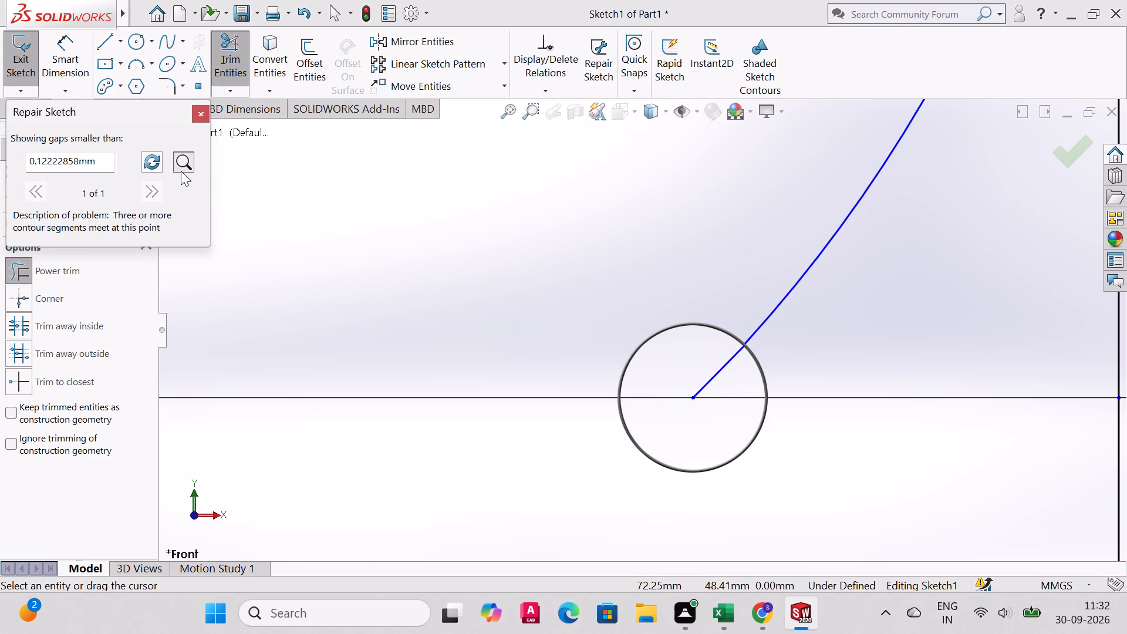
{"action": "left_click", "coordinate": [181, 170]}
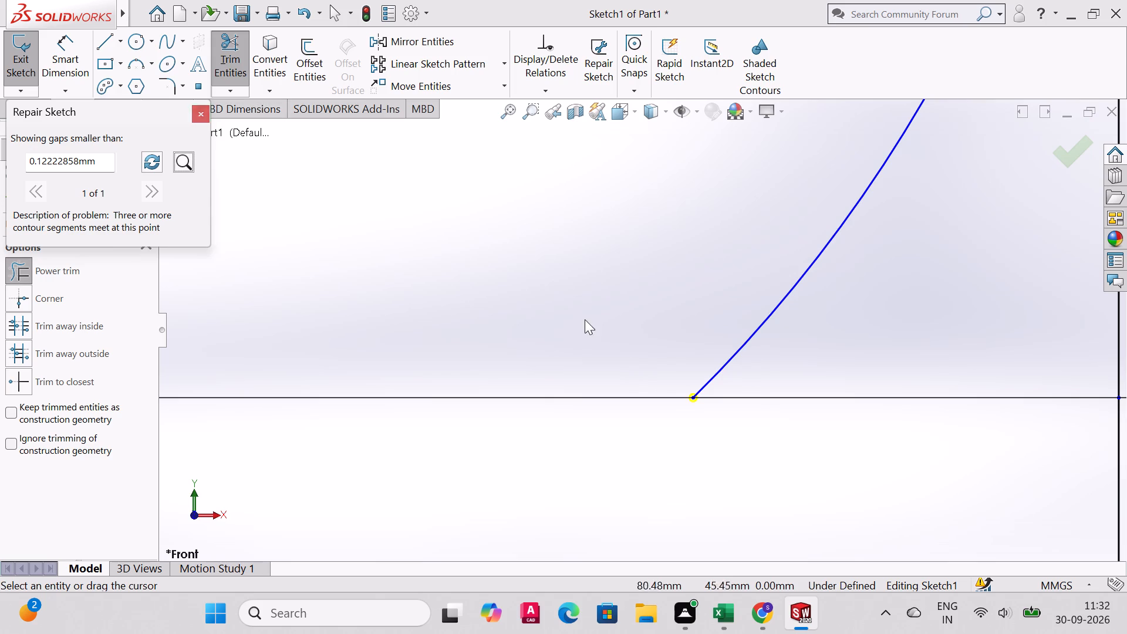
{"action": "scroll", "coordinate": [732, 444], "scroll_direction": "up", "scroll_amount": 3}
{"action": "scroll", "coordinate": [706, 345], "scroll_direction": "down", "scroll_amount": 7}
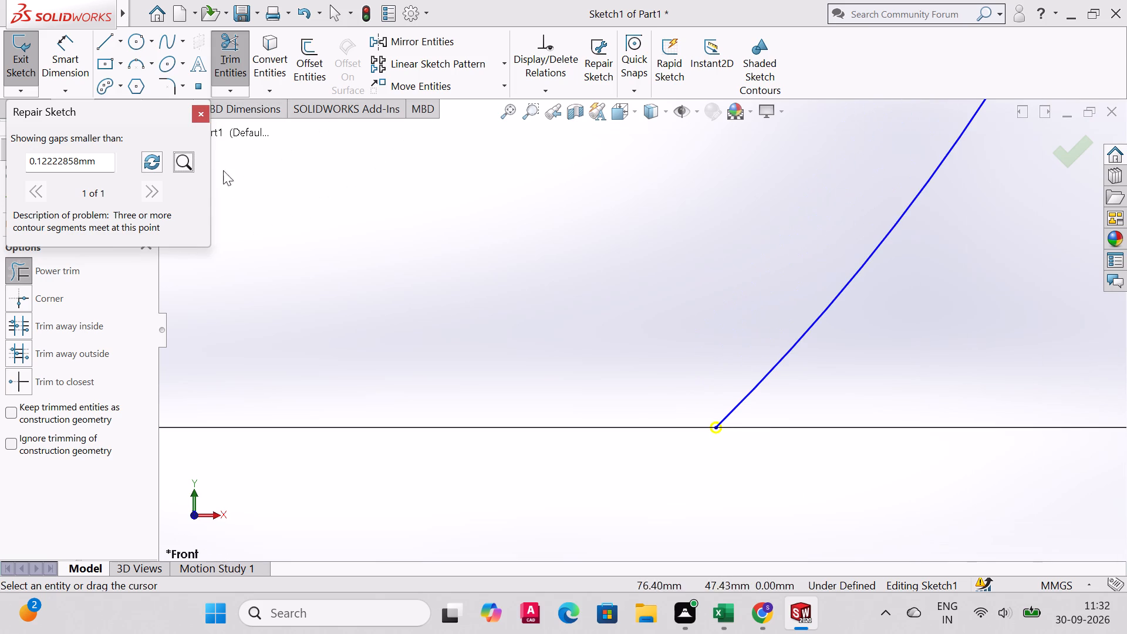
{"action": "left_click", "coordinate": [185, 161]}
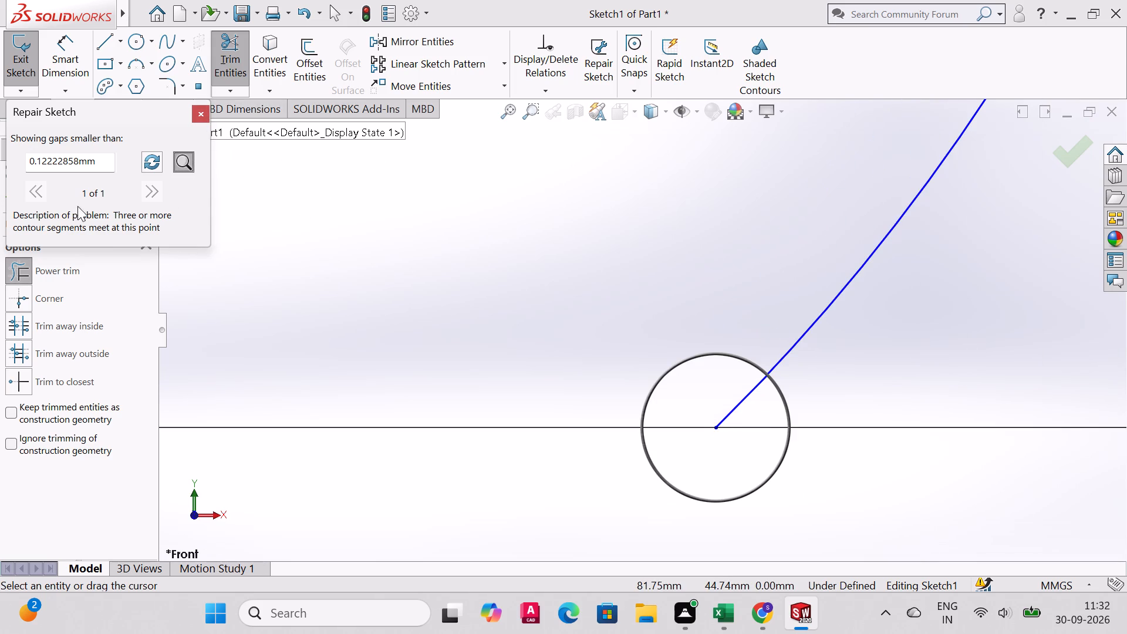
{"action": "left_click", "coordinate": [203, 116]}
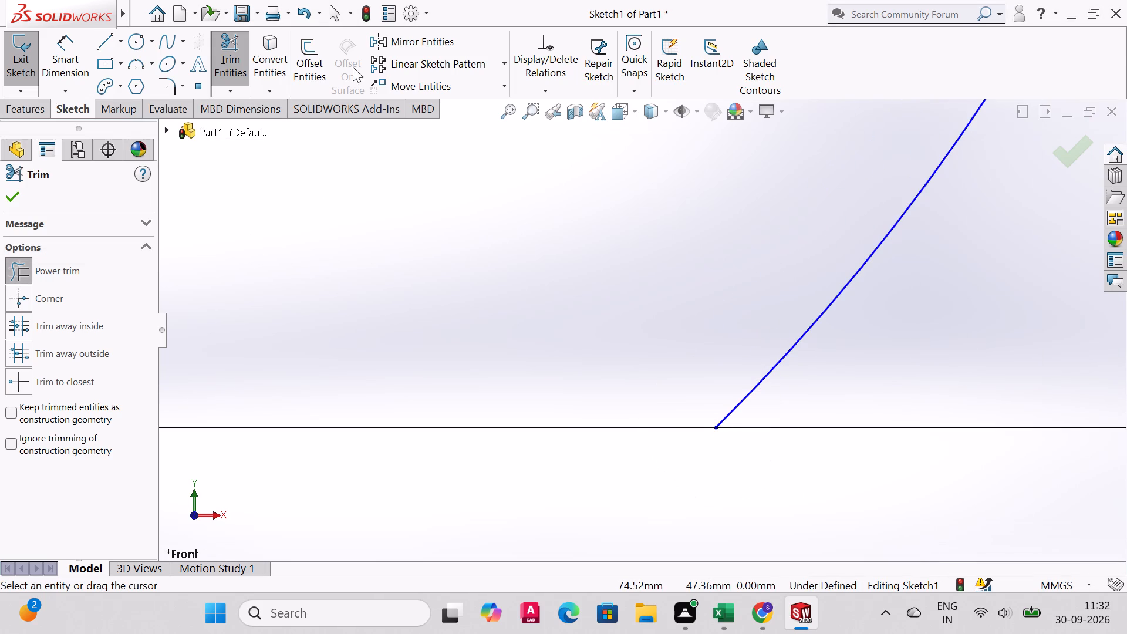
{"action": "left_click", "coordinate": [603, 68]}
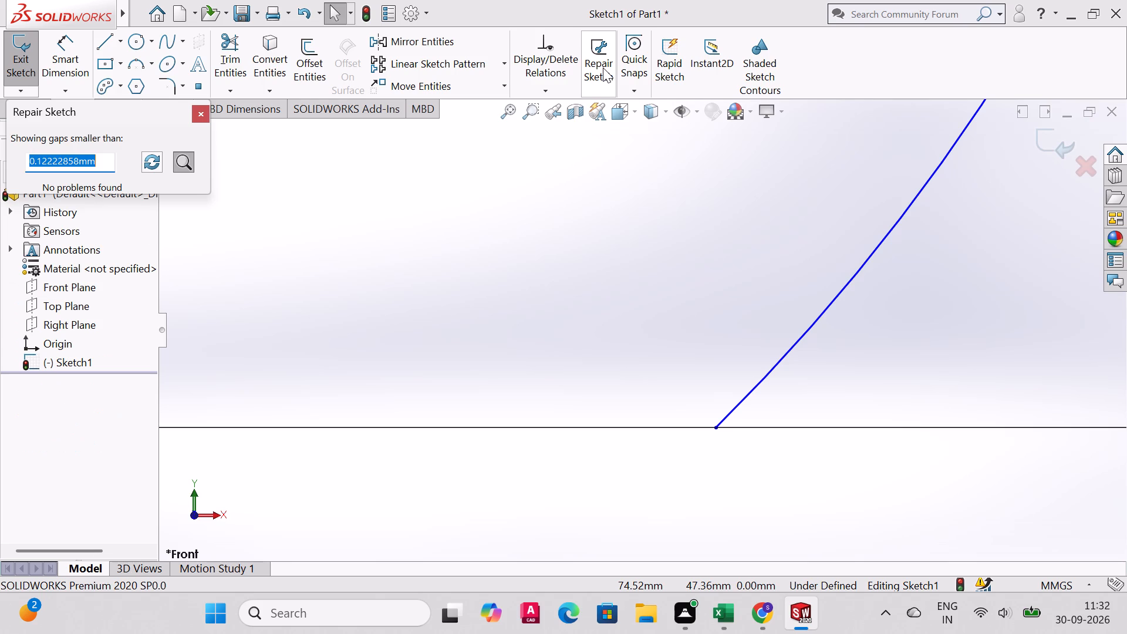
{"action": "left_click", "coordinate": [183, 163]}
{"action": "left_click", "coordinate": [183, 163]}
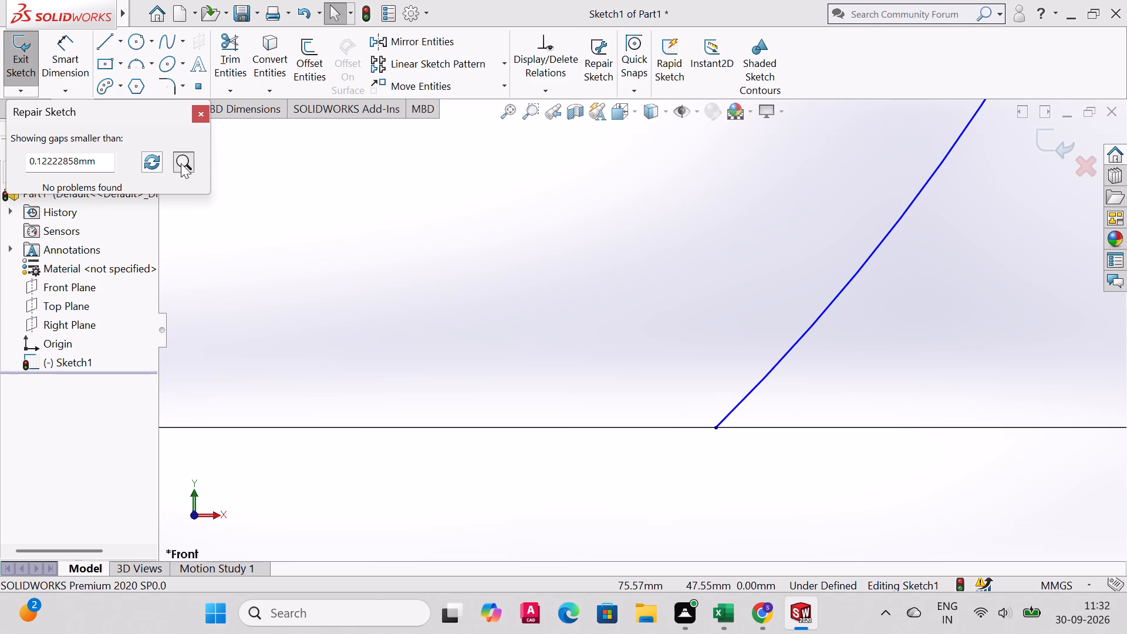
{"action": "left_click", "coordinate": [207, 110]}
Delete the short stray vertical line between the 27 mm and 48 mm dimensions.
{"action": "scroll", "coordinate": [344, 292], "scroll_direction": "down", "scroll_amount": 11}
{"action": "scroll", "coordinate": [344, 294], "scroll_direction": "up", "scroll_amount": 2}
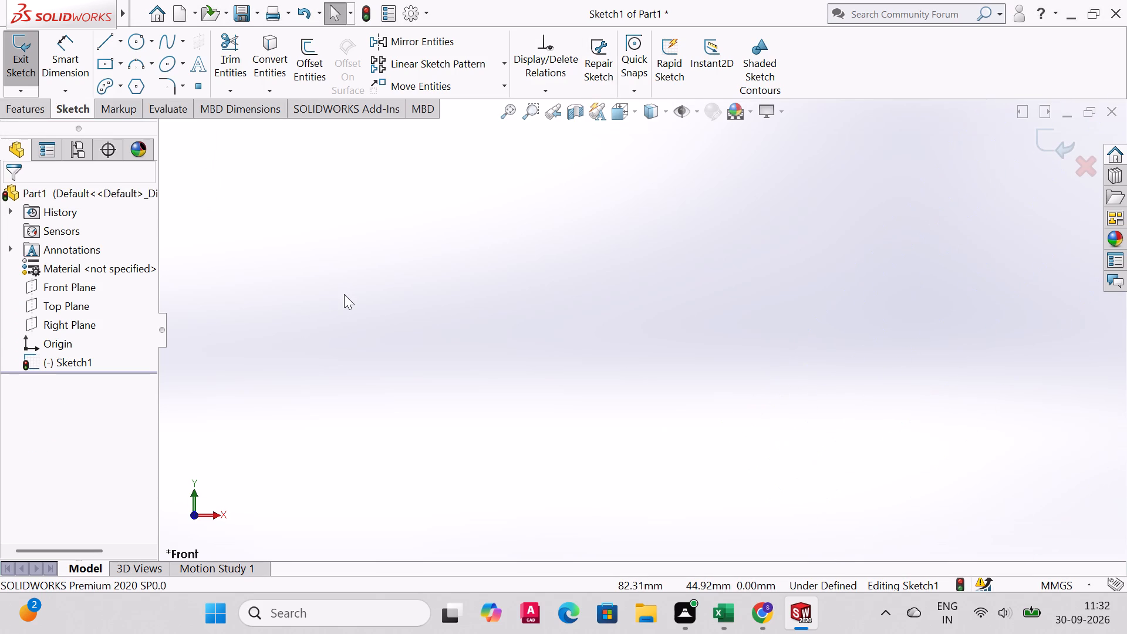
{"action": "scroll", "coordinate": [344, 294], "scroll_direction": "up", "scroll_amount": 16}
{"action": "left_click", "coordinate": [505, 103]}
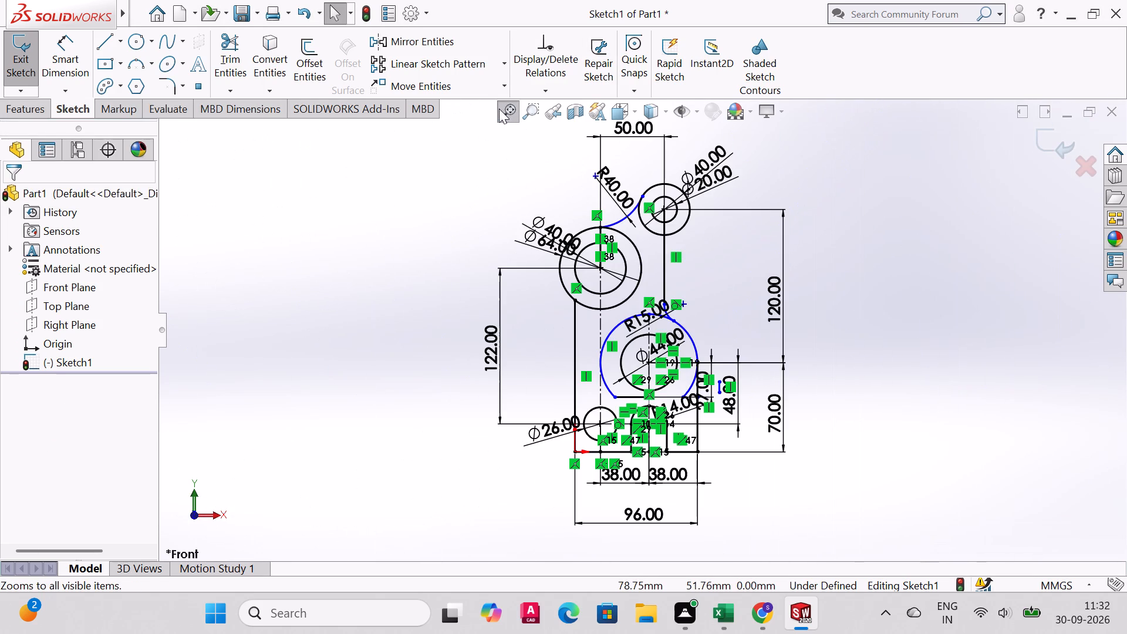
{"action": "scroll", "coordinate": [731, 399], "scroll_direction": "up", "scroll_amount": 4}
{"action": "scroll", "coordinate": [730, 397], "scroll_direction": "down", "scroll_amount": 7}
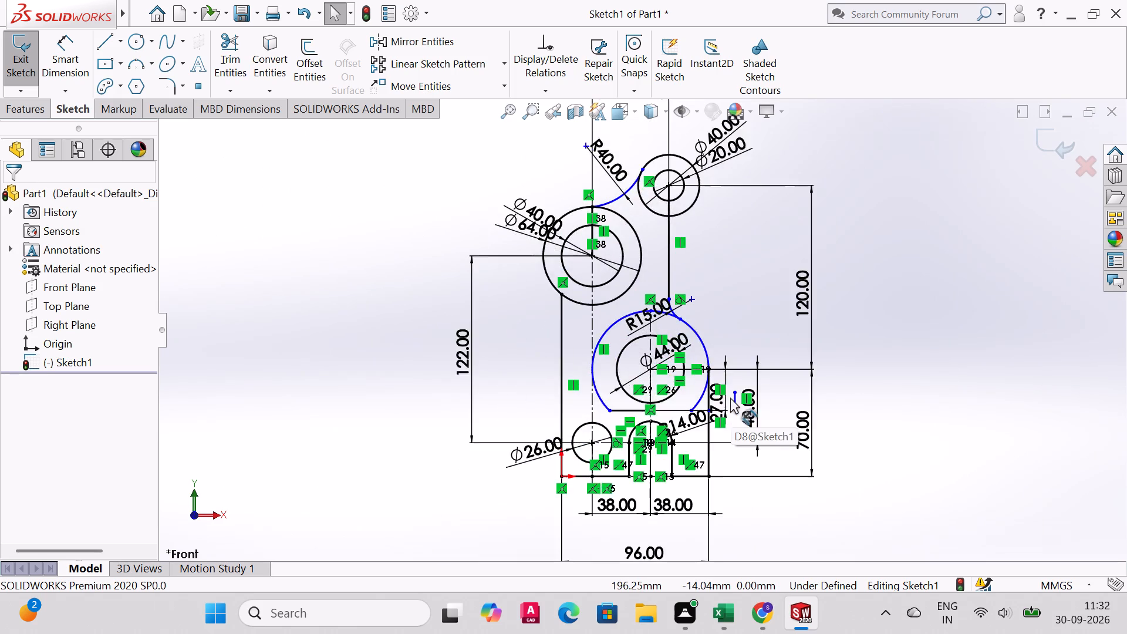
{"action": "scroll", "coordinate": [730, 397], "scroll_direction": "down", "scroll_amount": 3}
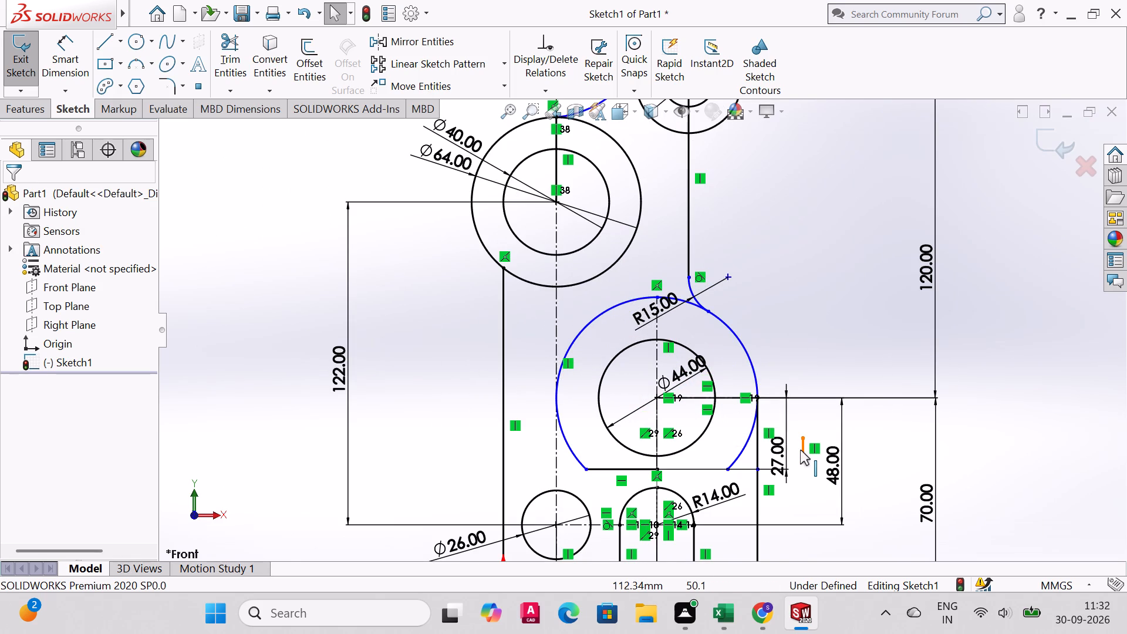
{"action": "left_click", "coordinate": [800, 450]}
{"action": "key", "text": "Delete"}
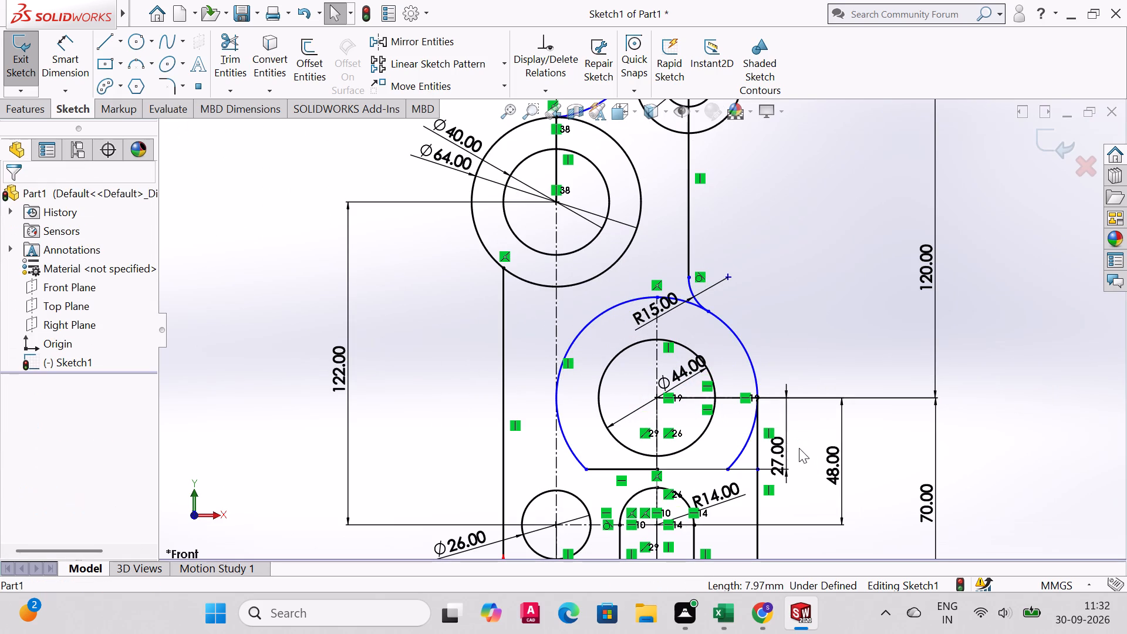
Add a 38 mm radius dimension to the large arc around the 44 mm circle.
{"action": "scroll", "coordinate": [761, 485], "scroll_direction": "up", "scroll_amount": 4}
{"action": "scroll", "coordinate": [760, 481], "scroll_direction": "down", "scroll_amount": 4}
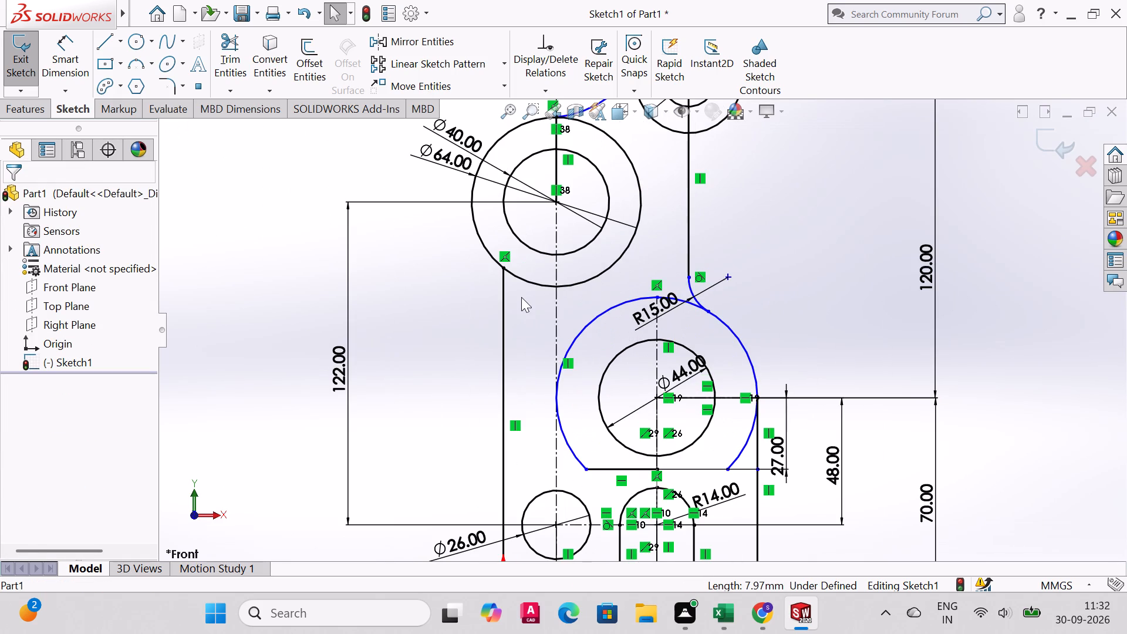
{"action": "left_click", "coordinate": [60, 51]}
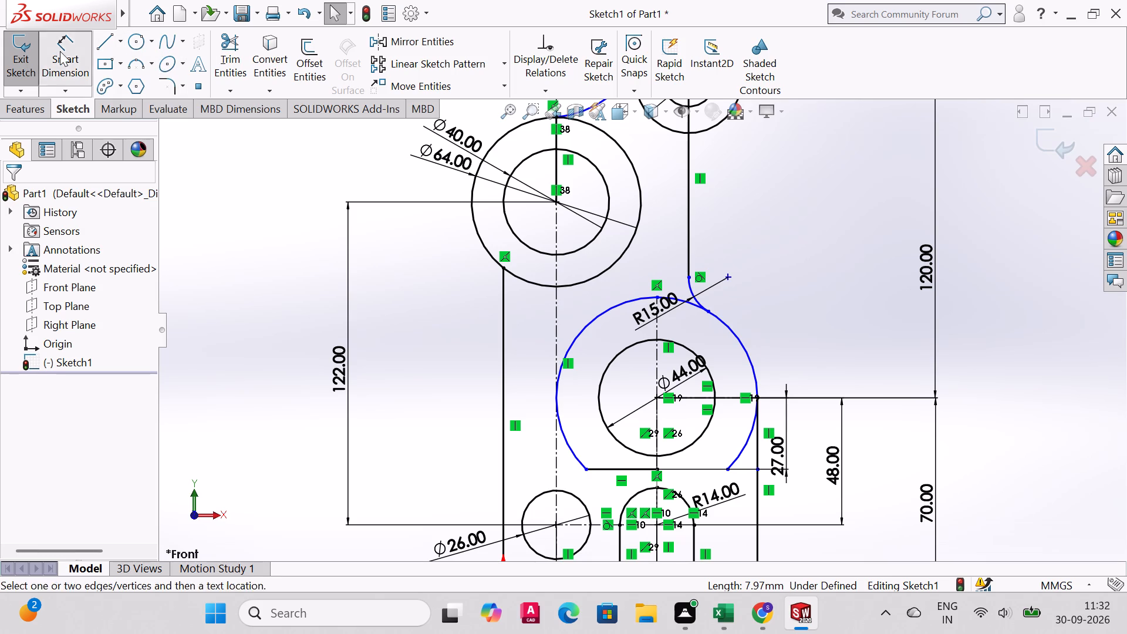
{"action": "left_click", "coordinate": [745, 349]}
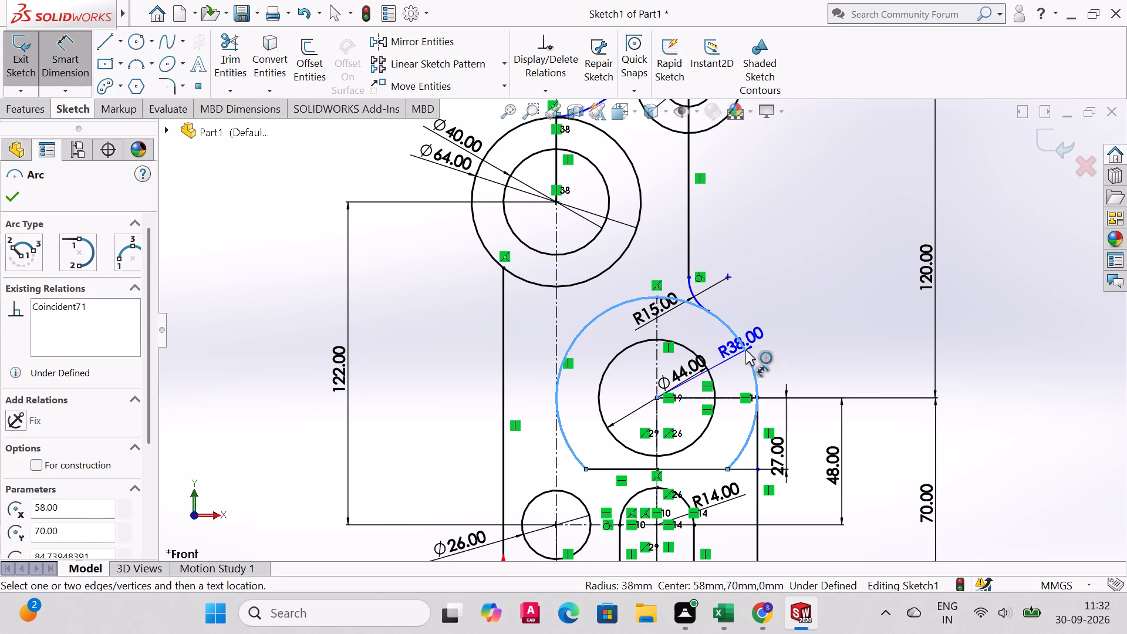
{"action": "left_click", "coordinate": [780, 321]}
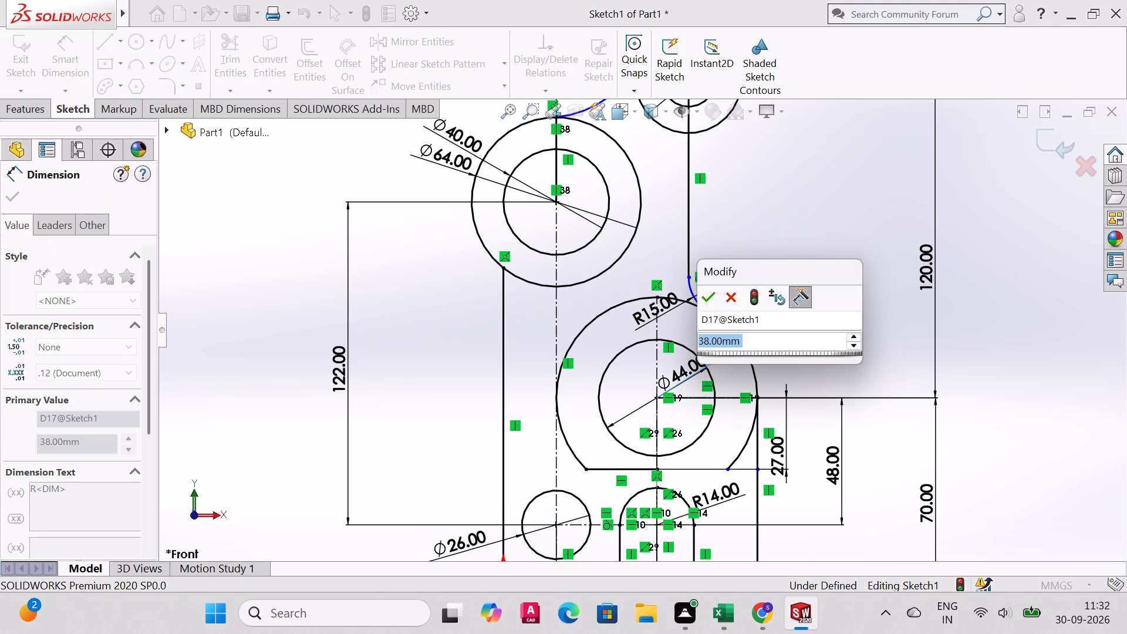
{"action": "left_click", "coordinate": [713, 299]}
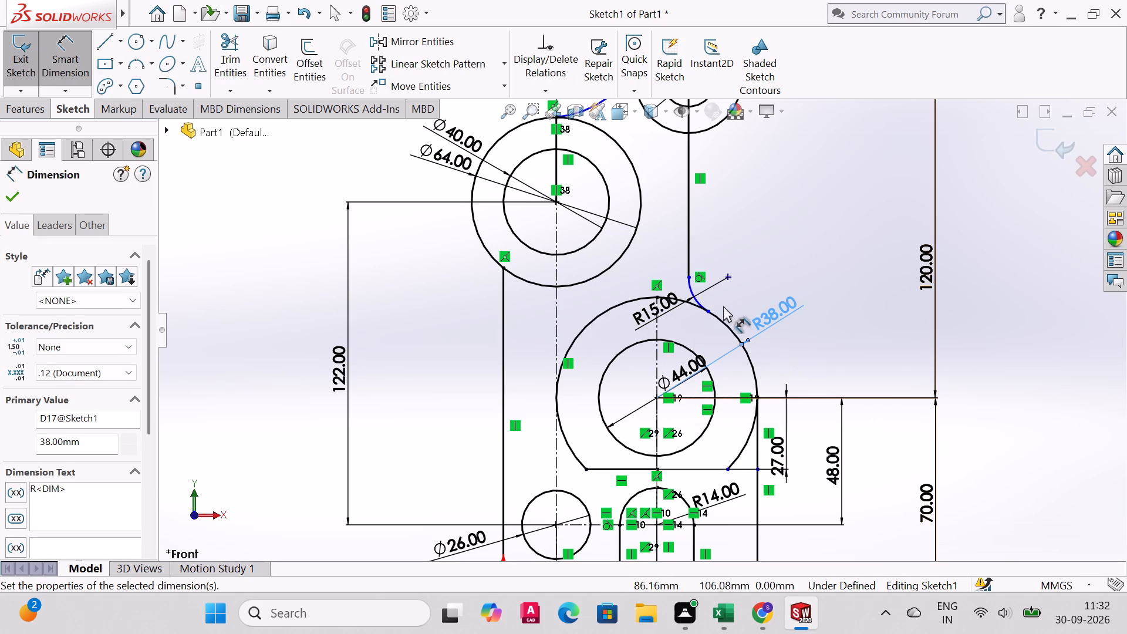
{"action": "left_click", "coordinate": [9, 197]}
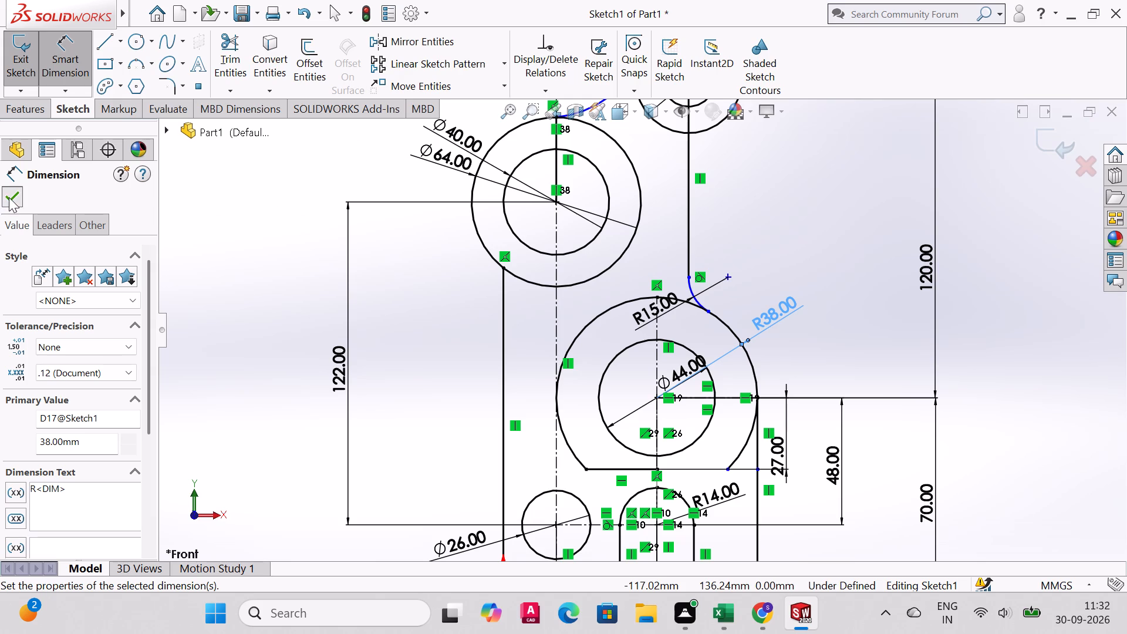
Run Repair Sketch on the dimensioned sketch and check the whole profile for remaining gaps.
{"action": "left_click", "coordinate": [599, 61]}
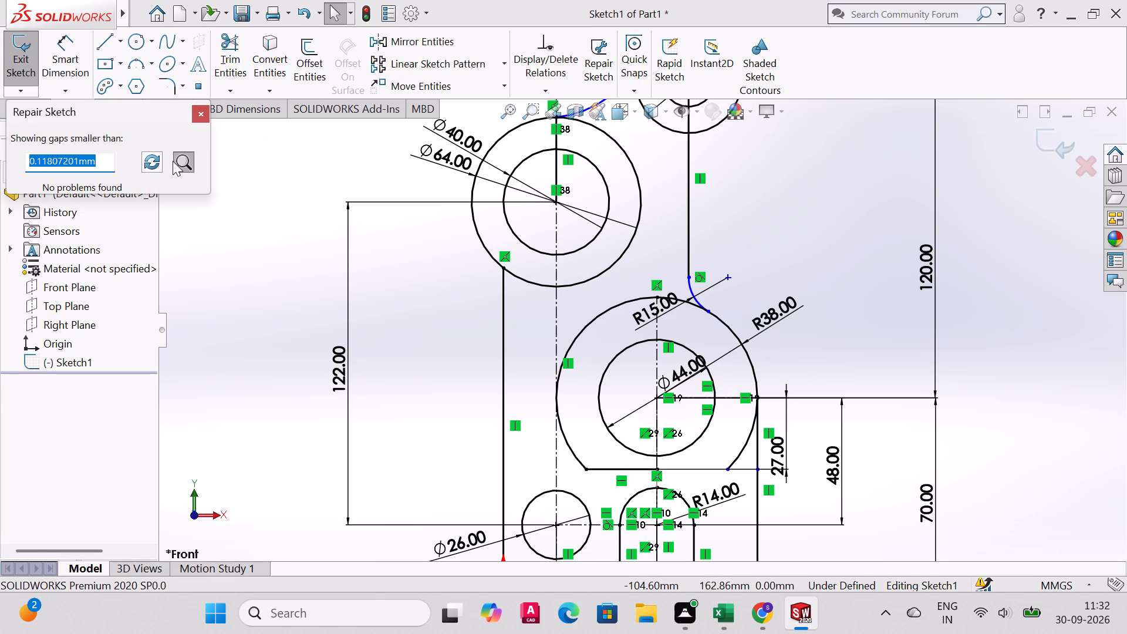
{"action": "left_click", "coordinate": [173, 161]}
{"action": "left_click", "coordinate": [176, 159]}
{"action": "scroll", "coordinate": [814, 386], "scroll_direction": "down", "scroll_amount": 4}
{"action": "scroll", "coordinate": [792, 381], "scroll_direction": "up", "scroll_amount": 5}
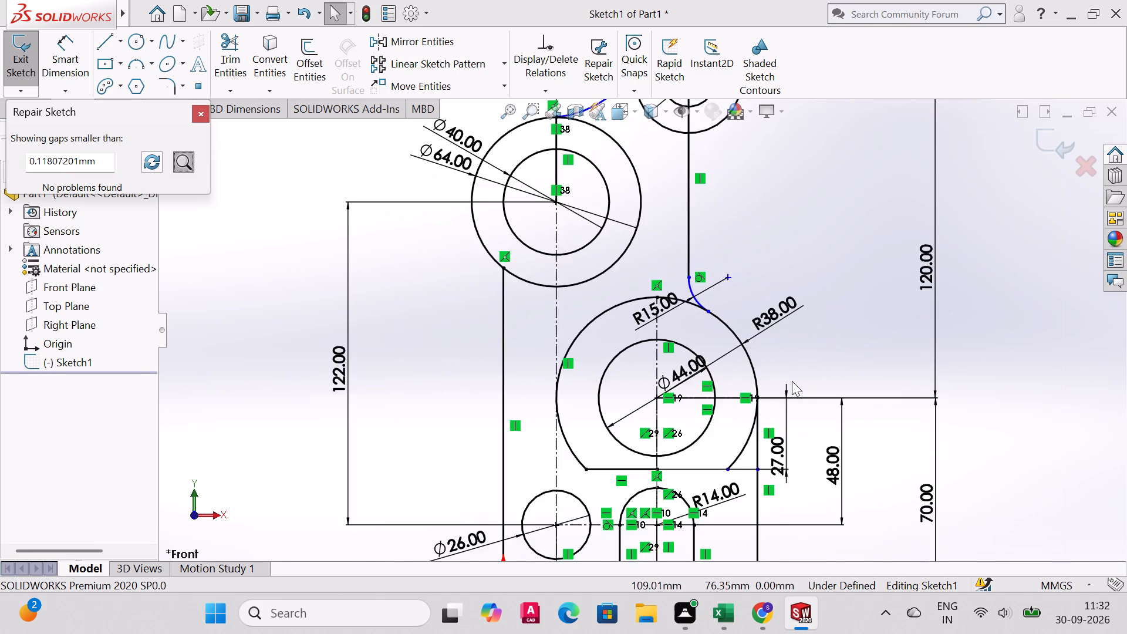
{"action": "scroll", "coordinate": [787, 382], "scroll_direction": "up", "scroll_amount": 2}
{"action": "scroll", "coordinate": [751, 333], "scroll_direction": "up", "scroll_amount": 3}
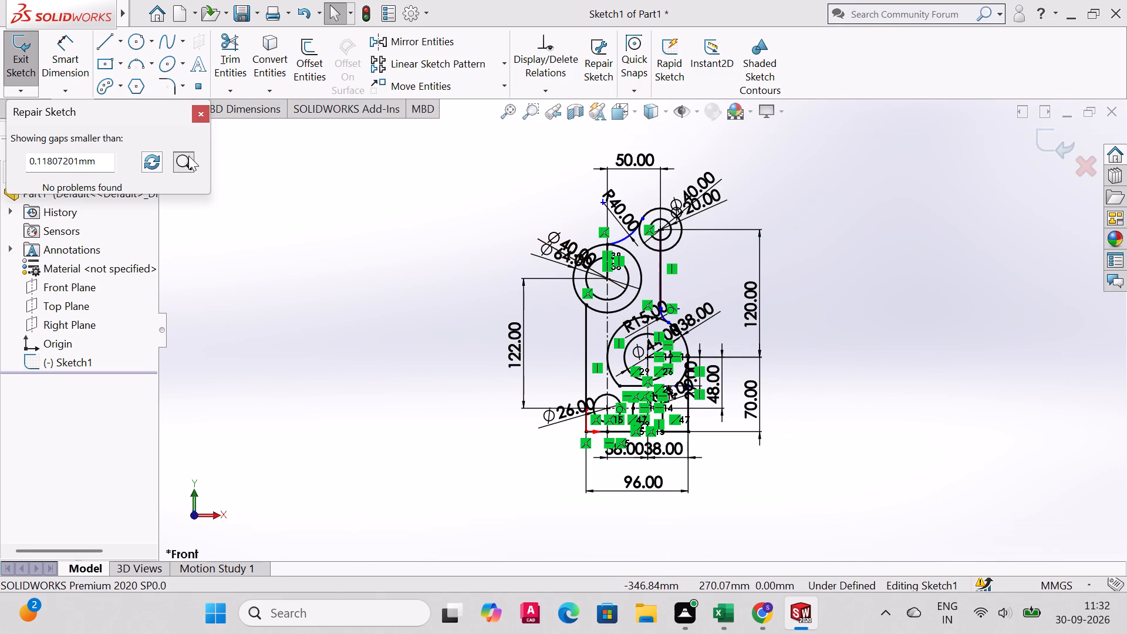
{"action": "triple_click", "coordinate": [181, 160]}
{"action": "left_click", "coordinate": [181, 160]}
{"action": "left_click", "coordinate": [159, 165]}
{"action": "triple_click", "coordinate": [157, 163]}
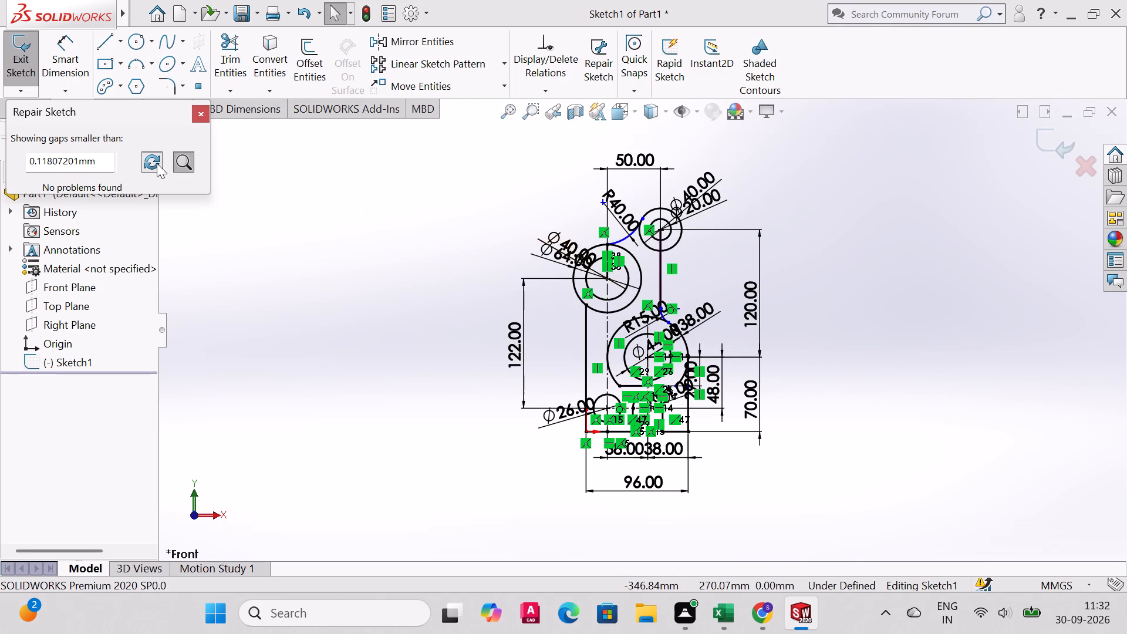
{"action": "left_click", "coordinate": [157, 163]}
{"action": "left_click", "coordinate": [154, 164]}
{"action": "left_click", "coordinate": [89, 159]}
{"action": "scroll", "coordinate": [103, 167], "scroll_direction": "down", "scroll_amount": 3}
{"action": "triple_click", "coordinate": [187, 157]}
{"action": "left_click", "coordinate": [187, 157]}
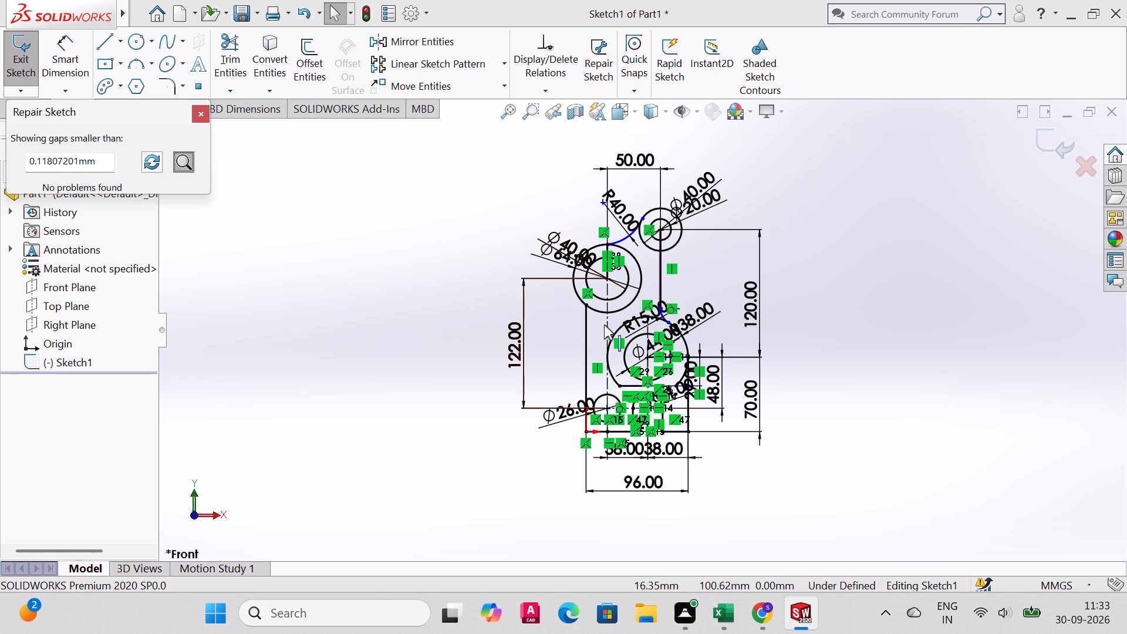
Look over the arcs around the 44 mm circle for remaining gaps and close Repair Sketch.
{"action": "scroll", "coordinate": [604, 325], "scroll_direction": "up", "scroll_amount": 3}
{"action": "scroll", "coordinate": [604, 325], "scroll_direction": "down", "scroll_amount": 12}
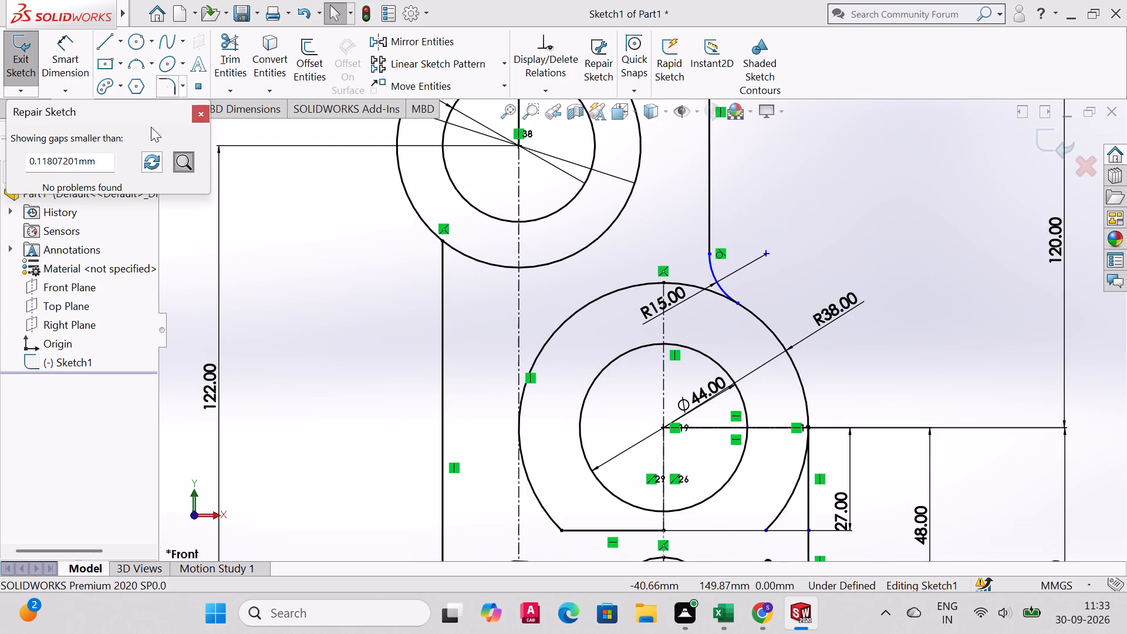
{"action": "triple_click", "coordinate": [193, 163]}
{"action": "left_click", "coordinate": [191, 163]}
{"action": "left_click", "coordinate": [269, 331]}
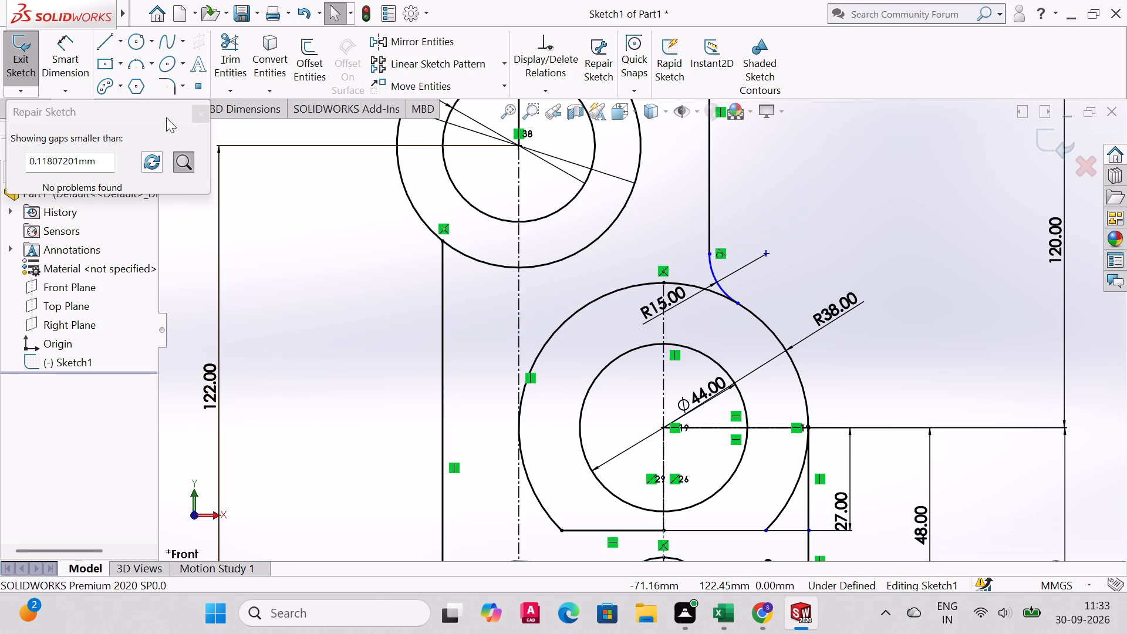
{"action": "left_click", "coordinate": [204, 117]}
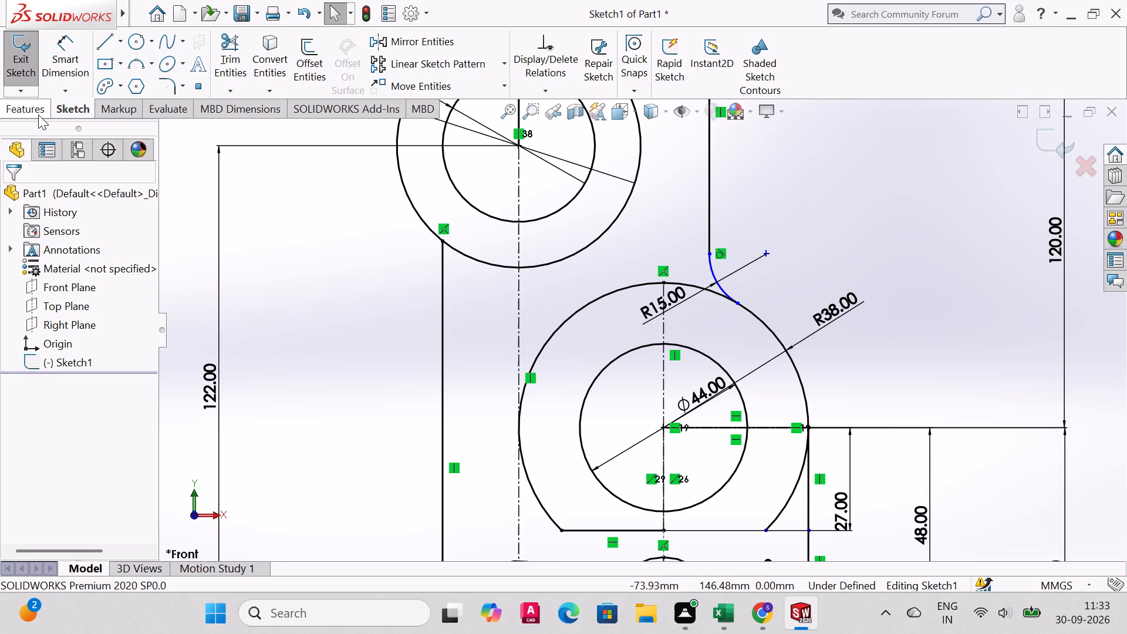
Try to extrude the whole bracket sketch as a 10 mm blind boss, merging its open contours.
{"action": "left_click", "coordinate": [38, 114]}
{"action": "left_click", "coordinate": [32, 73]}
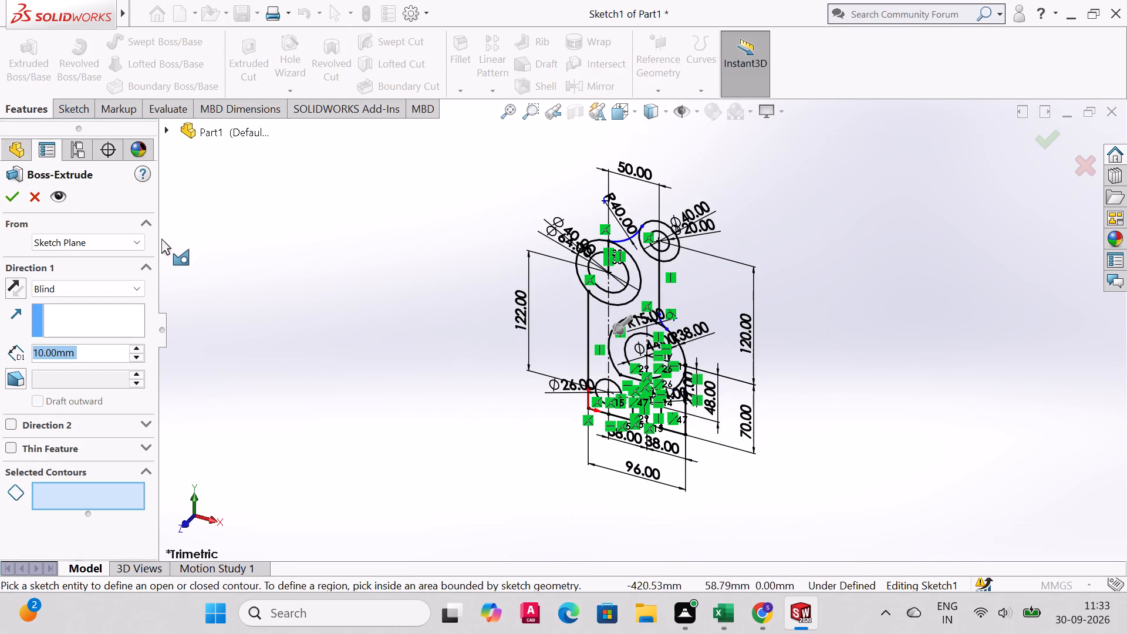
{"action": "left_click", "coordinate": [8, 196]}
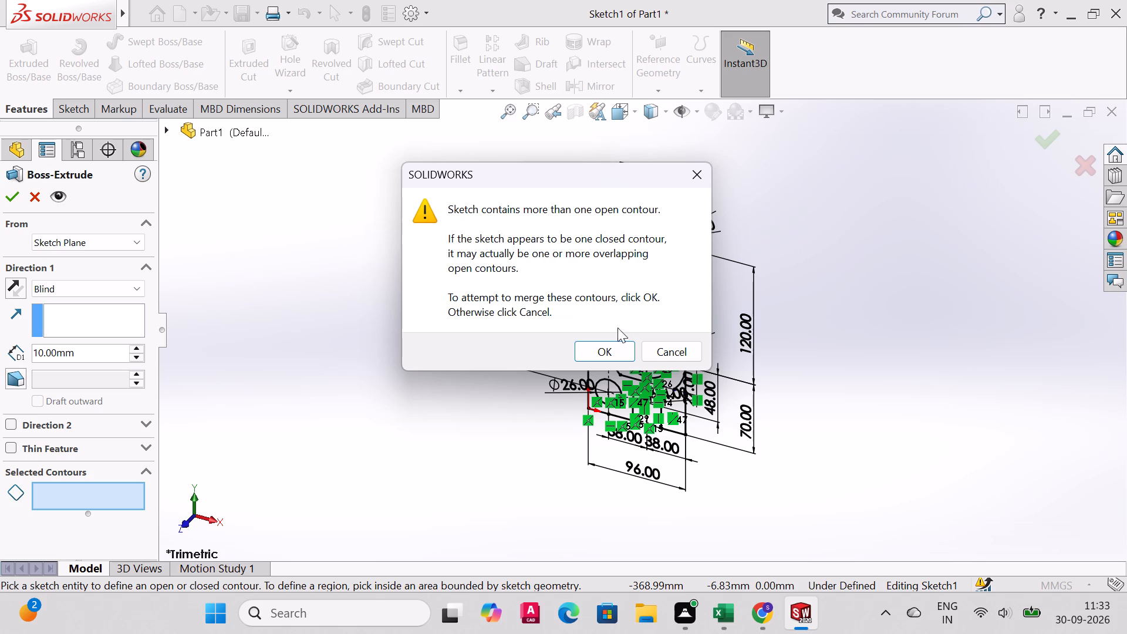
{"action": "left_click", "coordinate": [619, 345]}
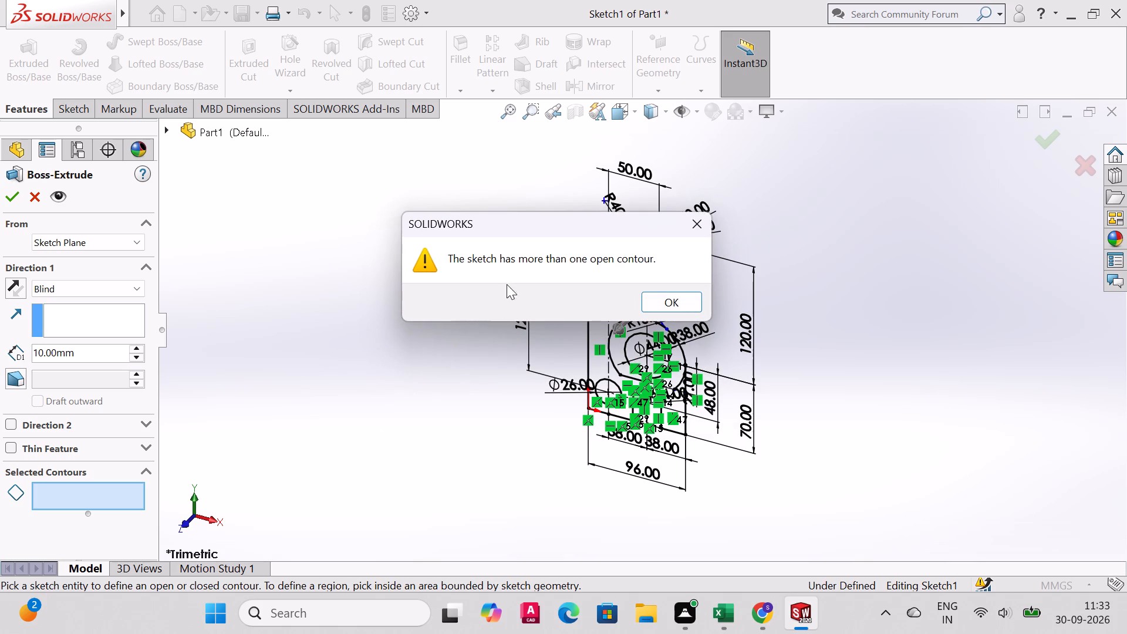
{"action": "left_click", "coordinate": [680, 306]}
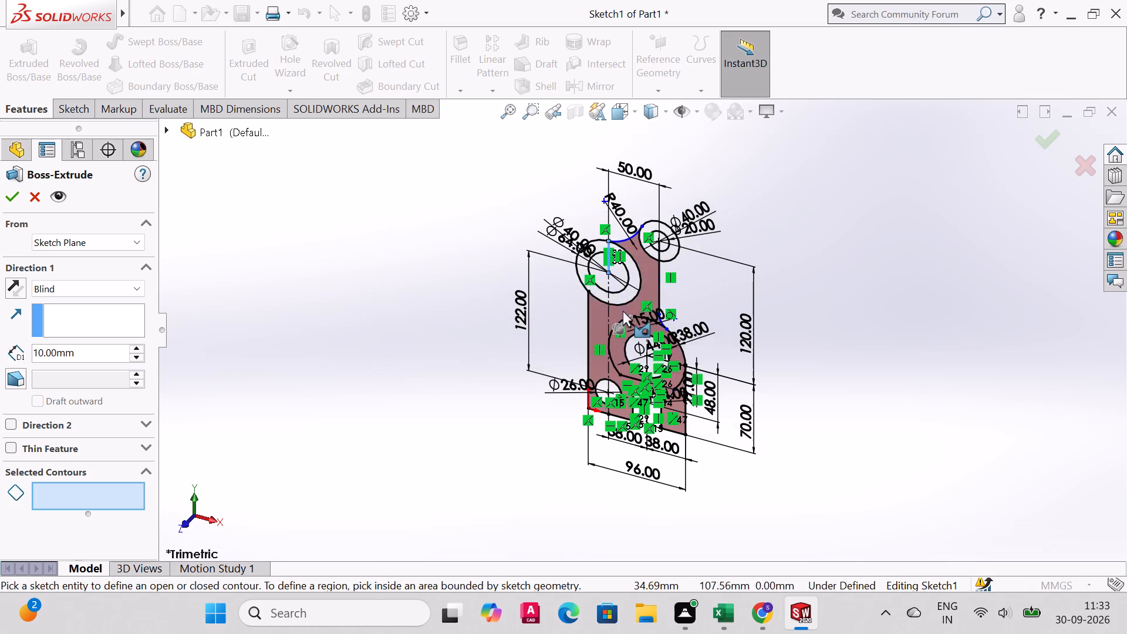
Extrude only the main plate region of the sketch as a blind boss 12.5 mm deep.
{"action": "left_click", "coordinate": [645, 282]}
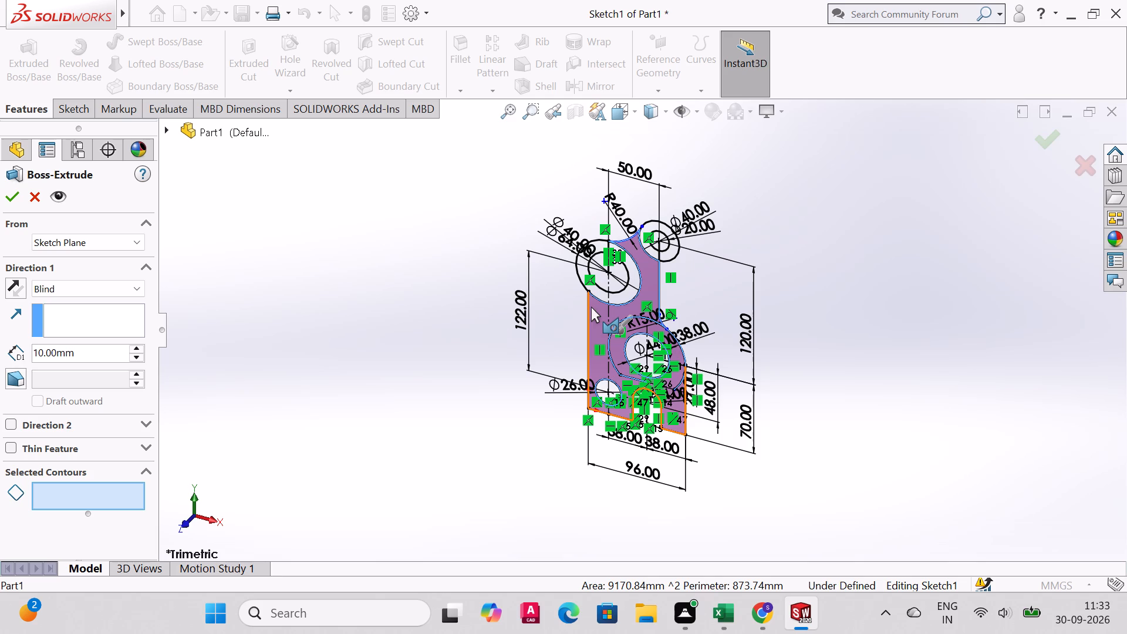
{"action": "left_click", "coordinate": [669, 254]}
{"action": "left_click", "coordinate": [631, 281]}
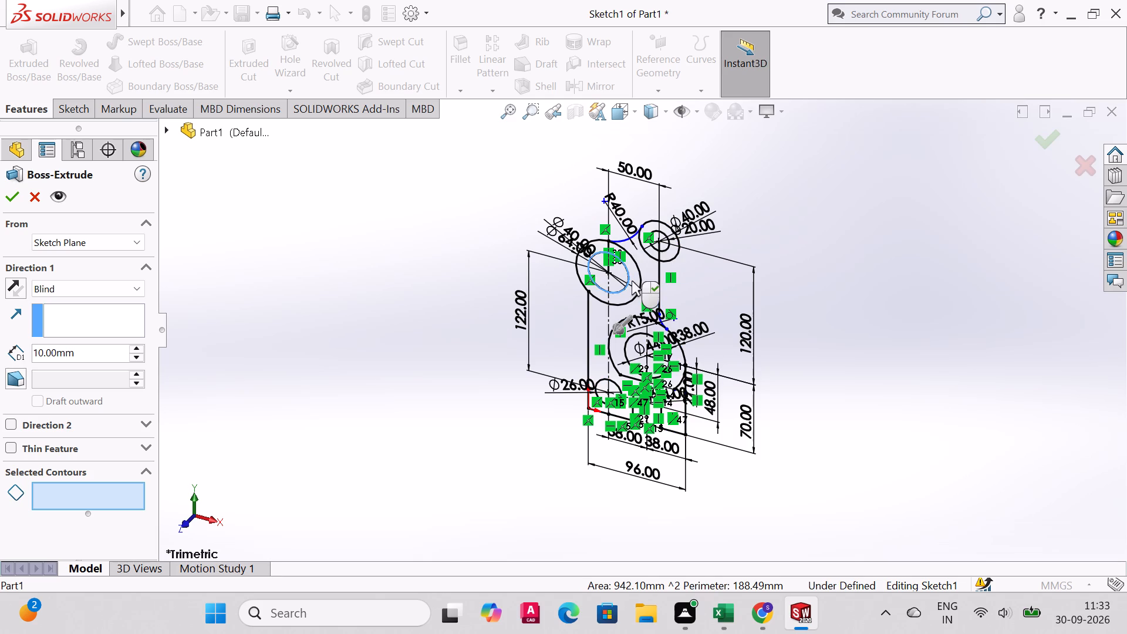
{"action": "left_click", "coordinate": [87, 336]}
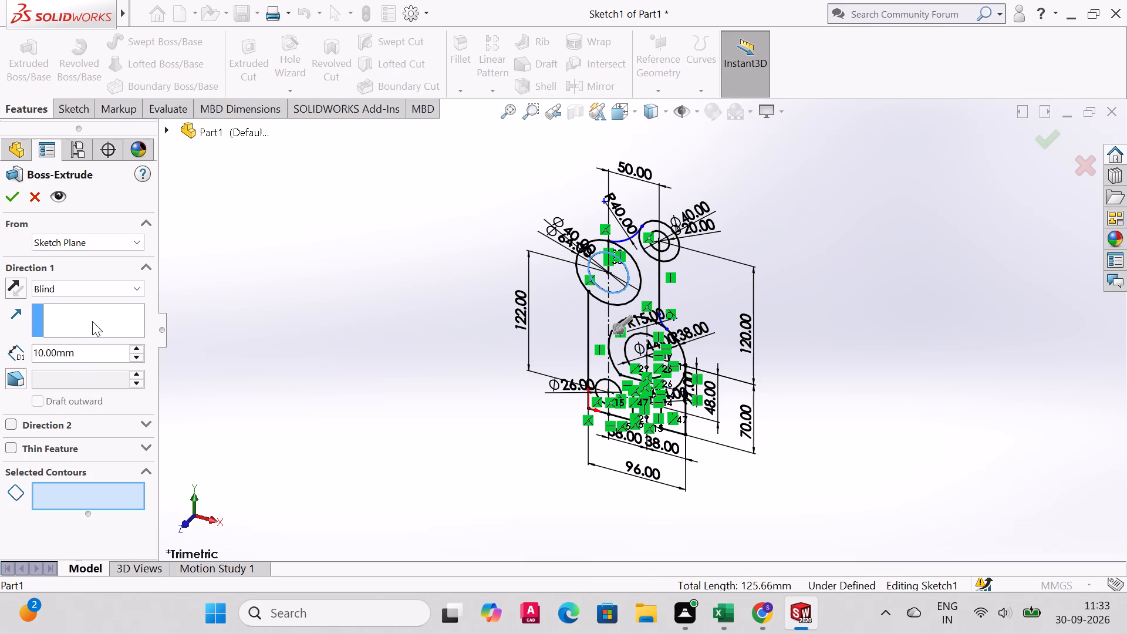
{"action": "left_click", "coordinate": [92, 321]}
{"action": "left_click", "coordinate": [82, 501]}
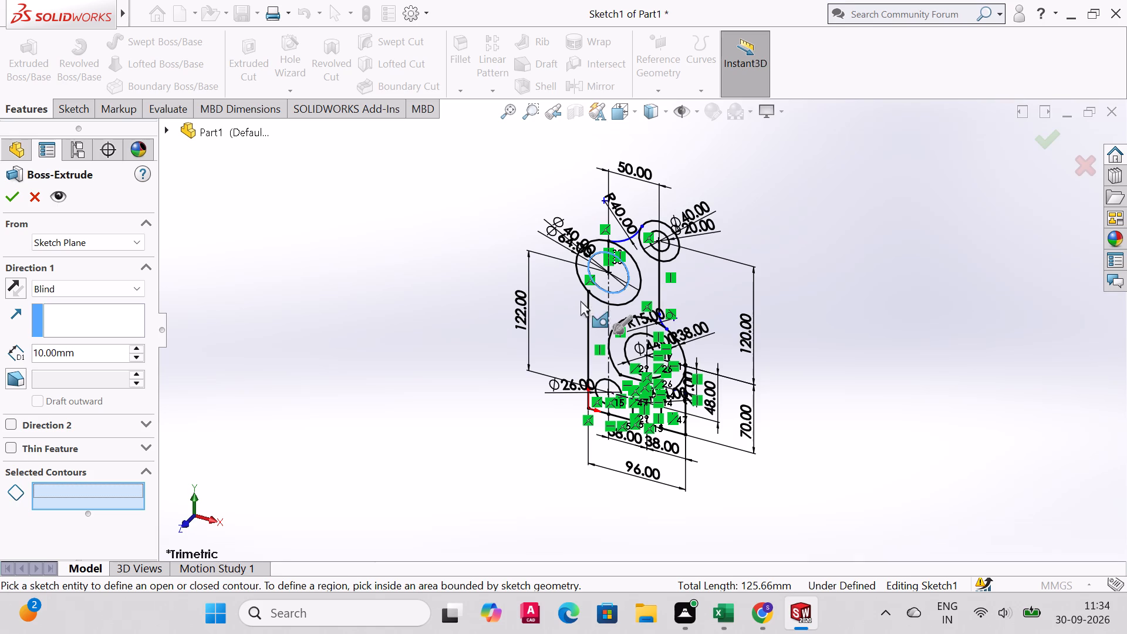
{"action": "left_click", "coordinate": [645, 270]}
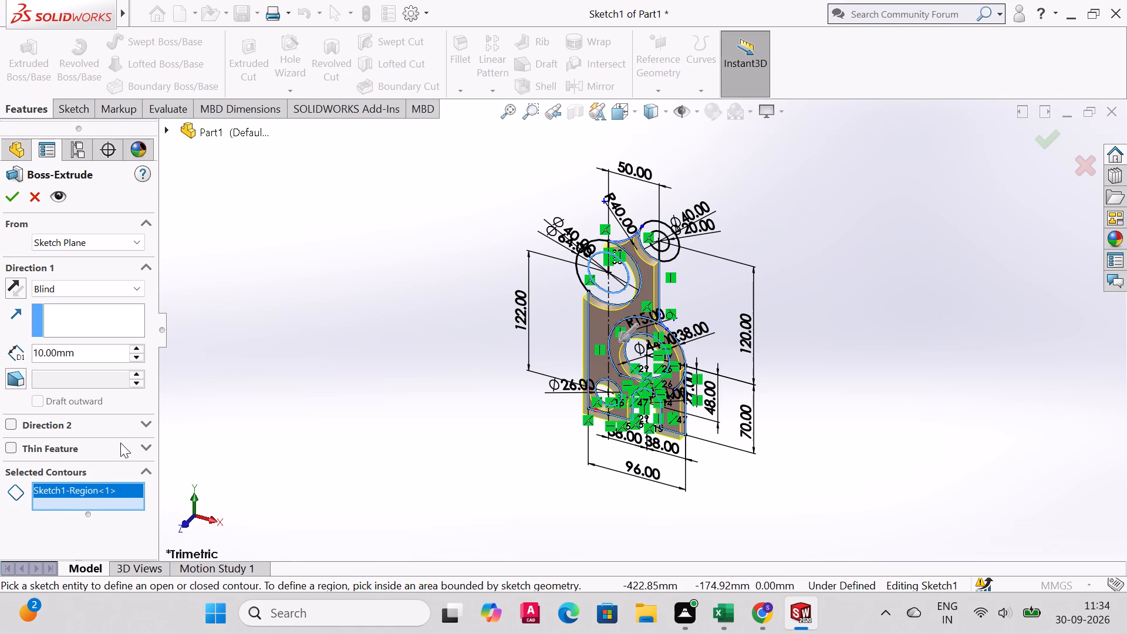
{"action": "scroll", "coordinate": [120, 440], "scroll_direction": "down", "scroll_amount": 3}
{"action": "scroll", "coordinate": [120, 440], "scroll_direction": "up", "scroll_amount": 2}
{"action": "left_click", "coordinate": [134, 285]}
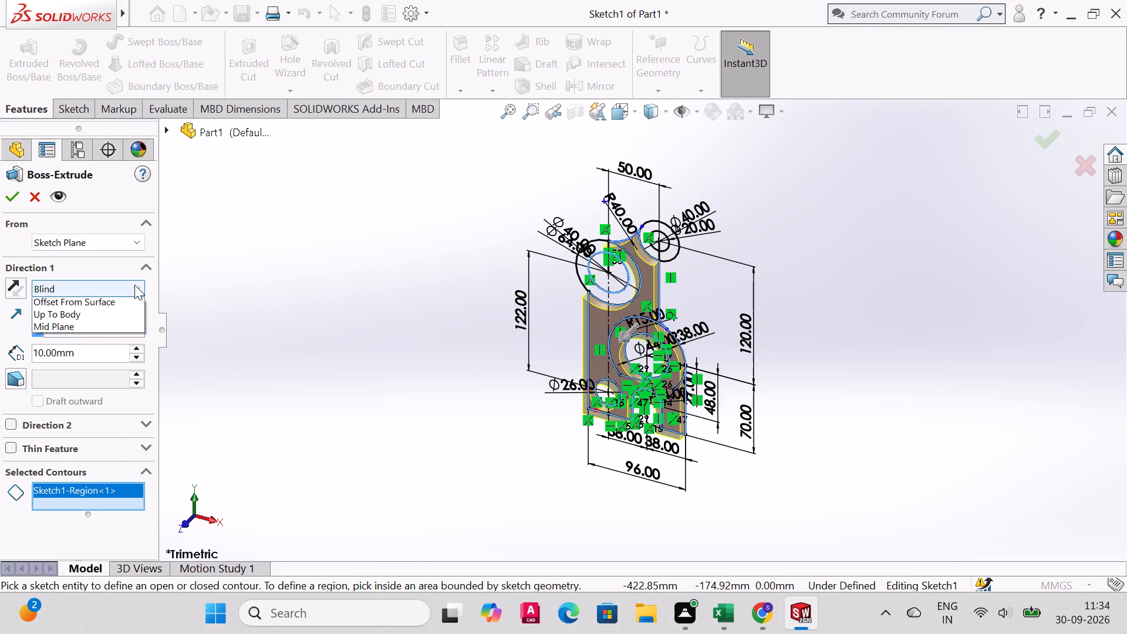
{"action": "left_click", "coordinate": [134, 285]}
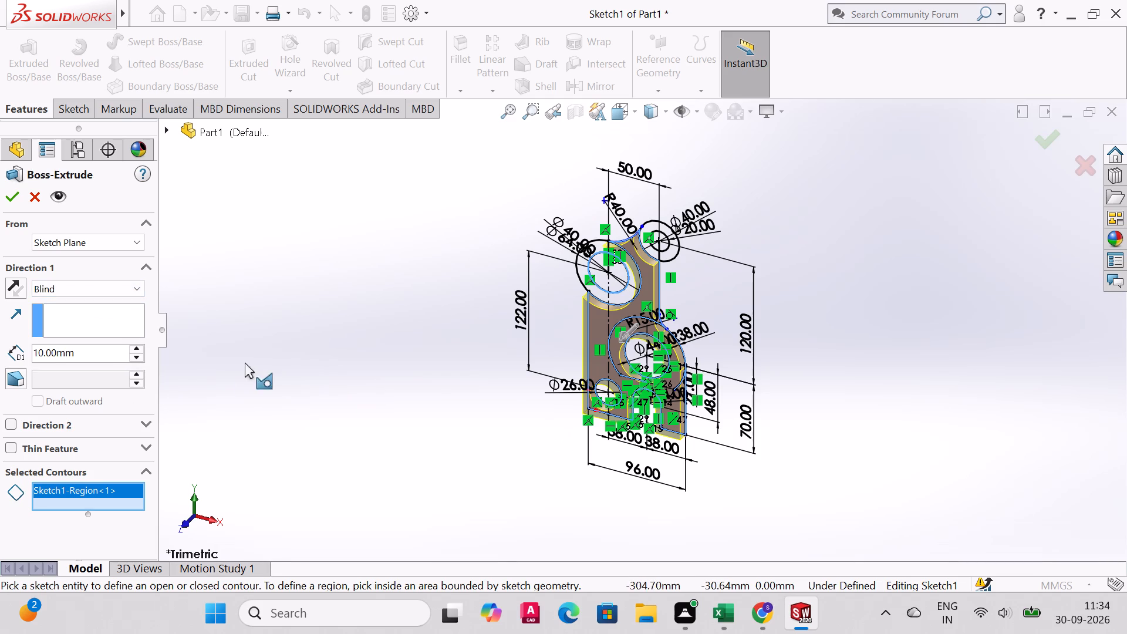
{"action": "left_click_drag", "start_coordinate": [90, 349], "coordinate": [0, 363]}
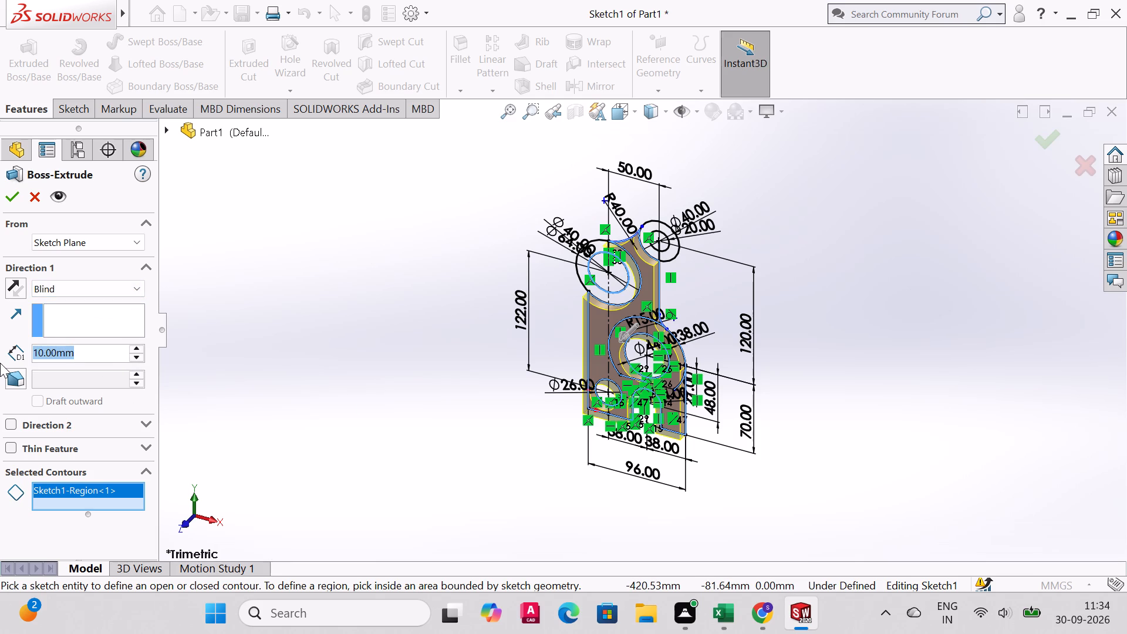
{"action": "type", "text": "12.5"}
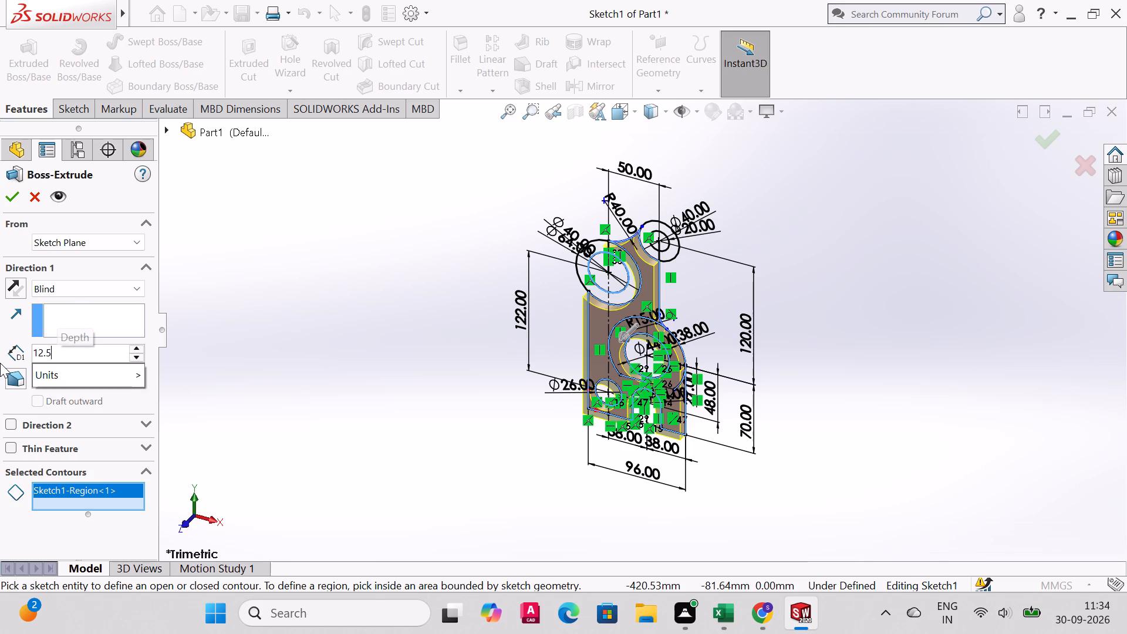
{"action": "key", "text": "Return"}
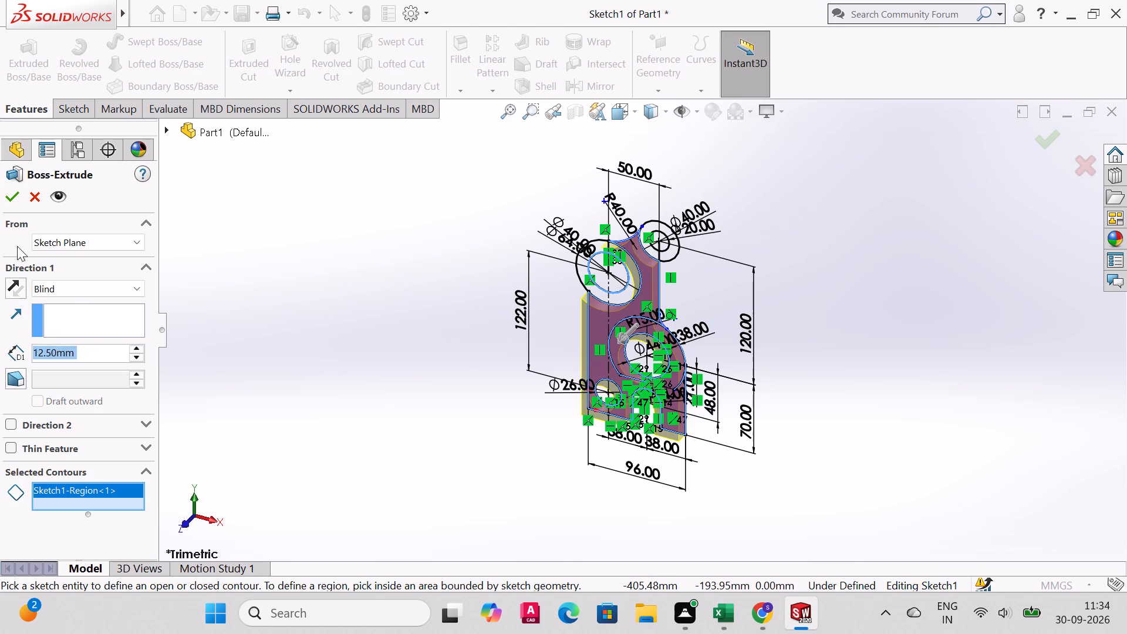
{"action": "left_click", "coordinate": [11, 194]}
Examine the extruded plate from several angles, including the standard front and back views.
{"action": "middle_click_drag", "start_coordinate": [718, 389], "coordinate": [685, 391]}
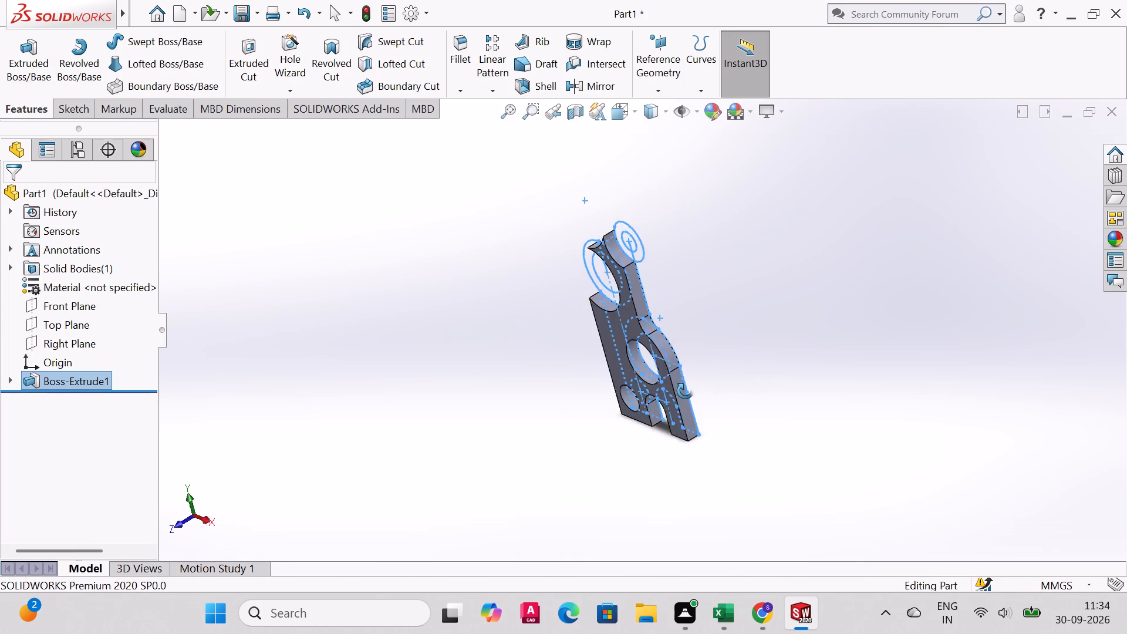
{"action": "middle_click_drag", "start_coordinate": [685, 391], "coordinate": [592, 432]}
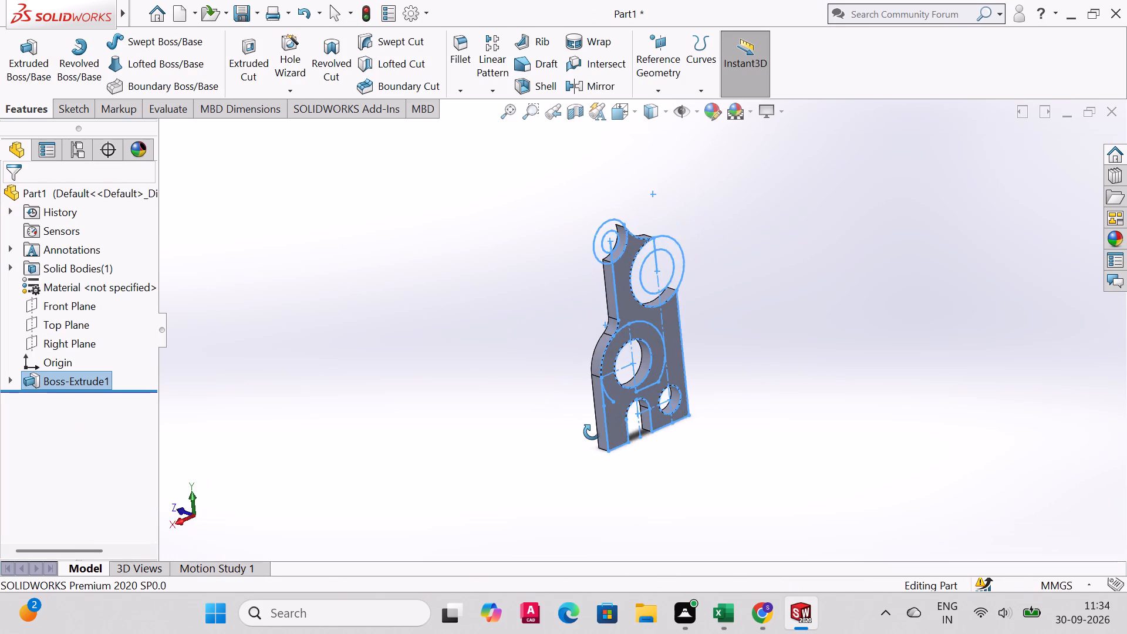
{"action": "middle_click_drag", "start_coordinate": [592, 432], "coordinate": [677, 417]}
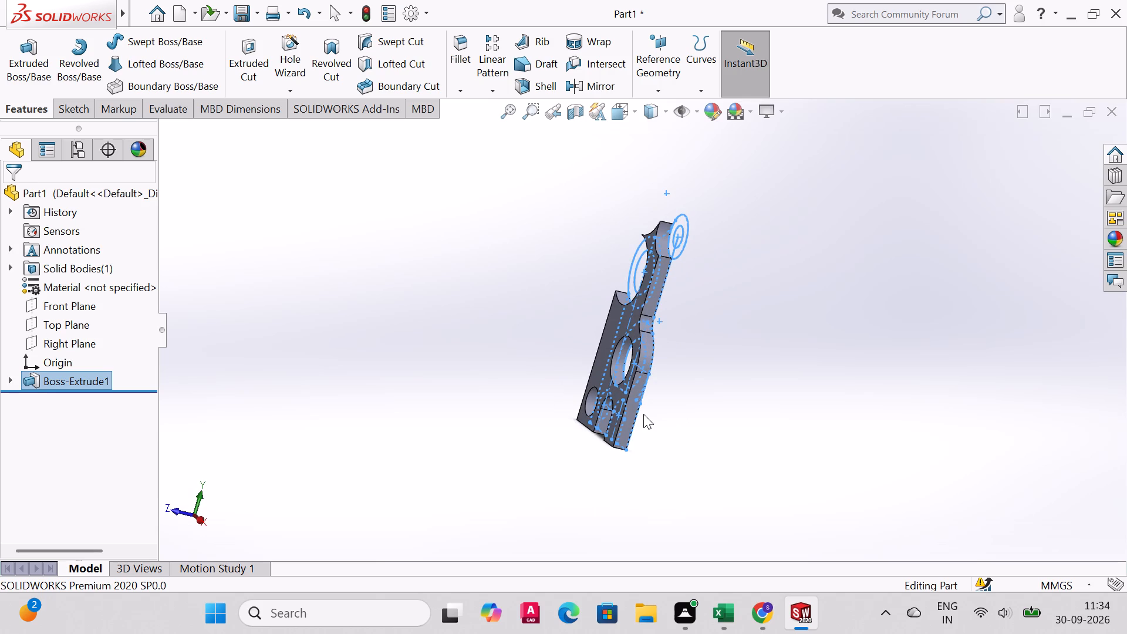
{"action": "key", "text": "ctrl+1"}
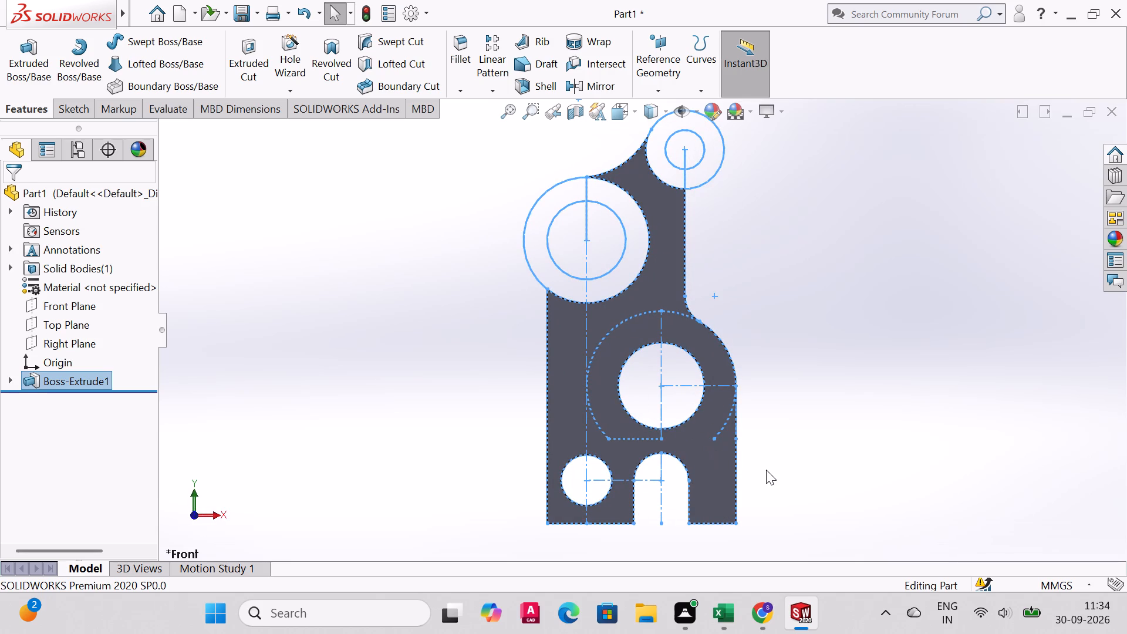
{"action": "key", "text": "ctrl+7"}
{"action": "key", "text": "ctrl+8"}
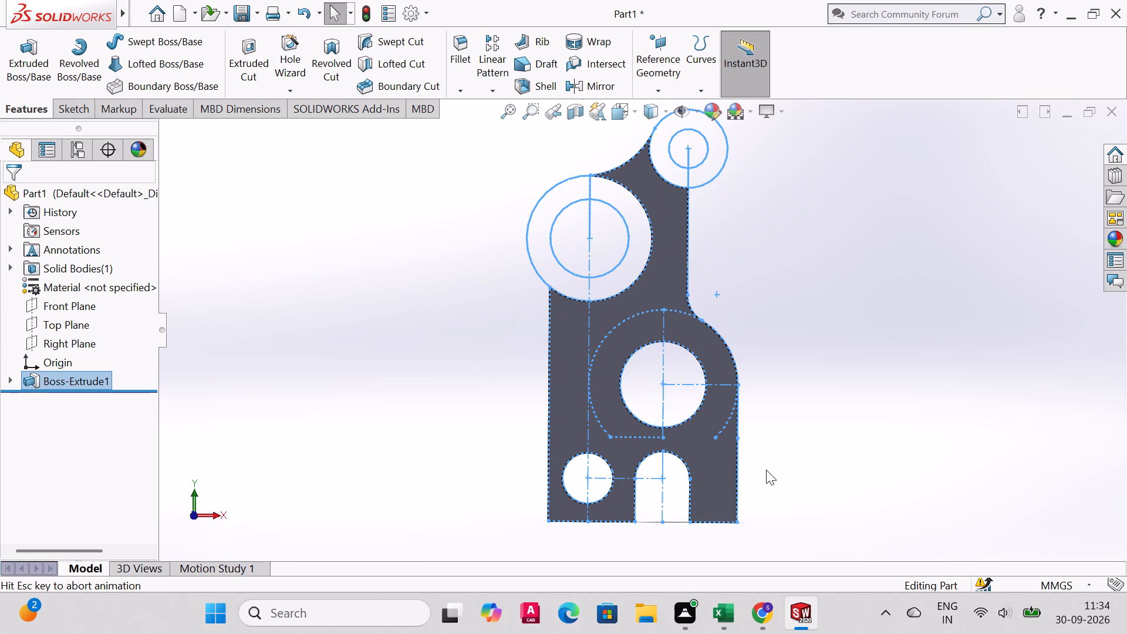
{"action": "key", "text": "ctrl+1"}
{"action": "key", "text": "ctrl+2"}
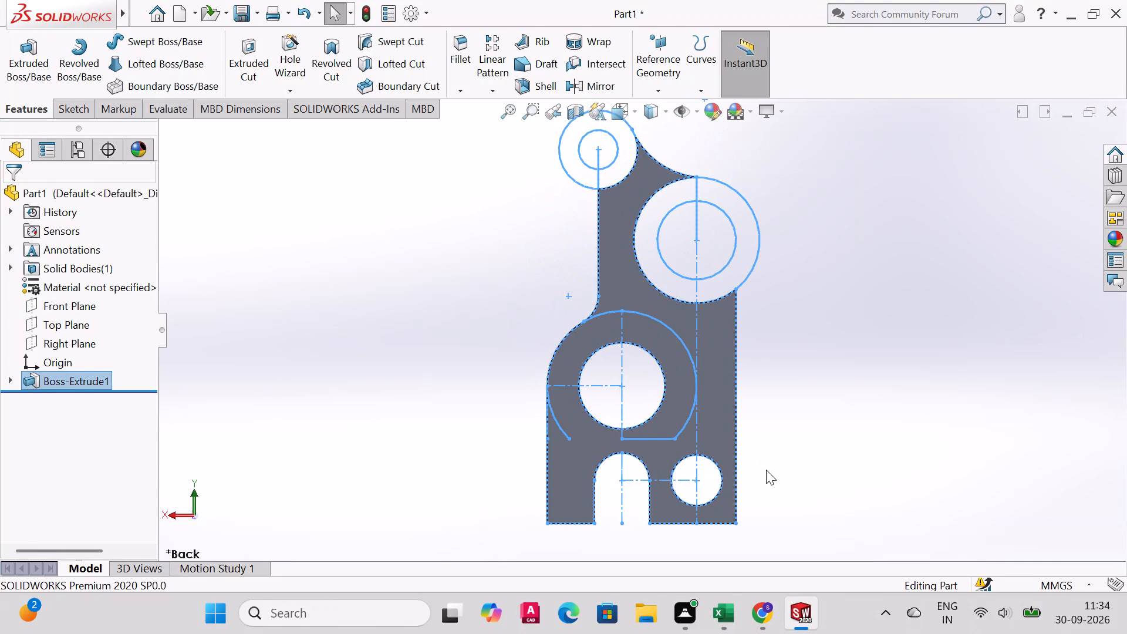
{"action": "key", "text": "ctrl+3"}
{"action": "key", "text": "ctrl+1"}
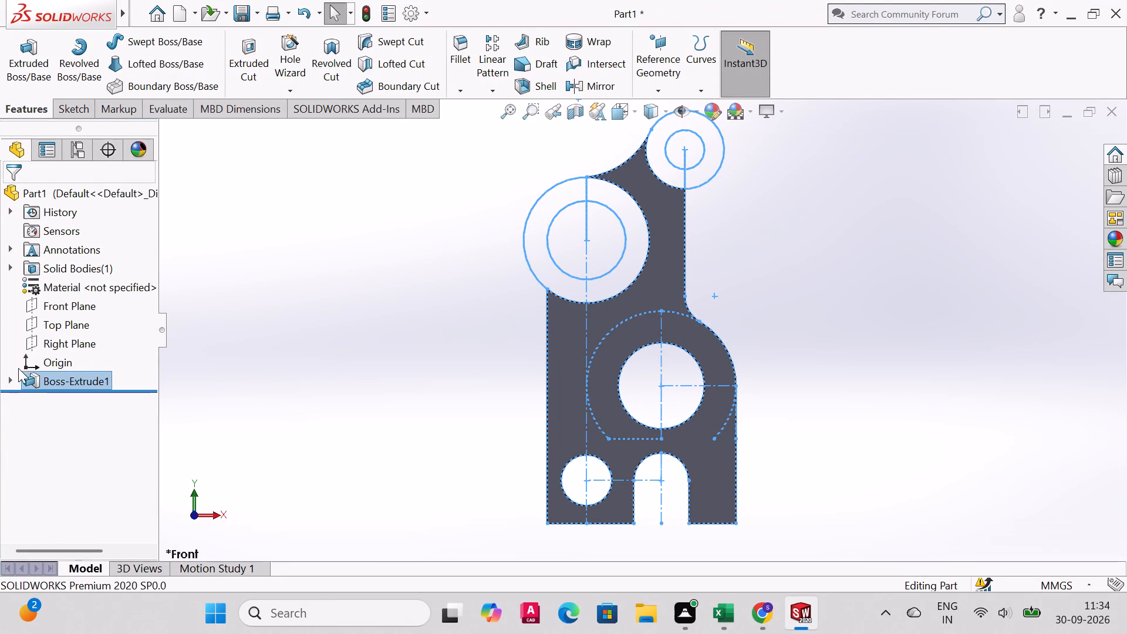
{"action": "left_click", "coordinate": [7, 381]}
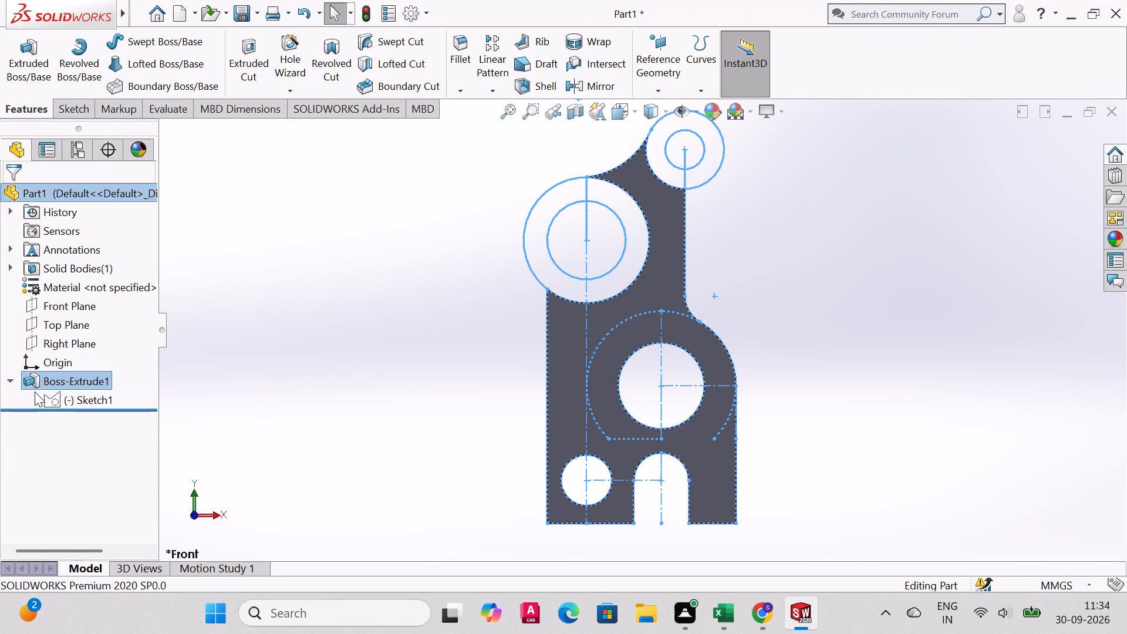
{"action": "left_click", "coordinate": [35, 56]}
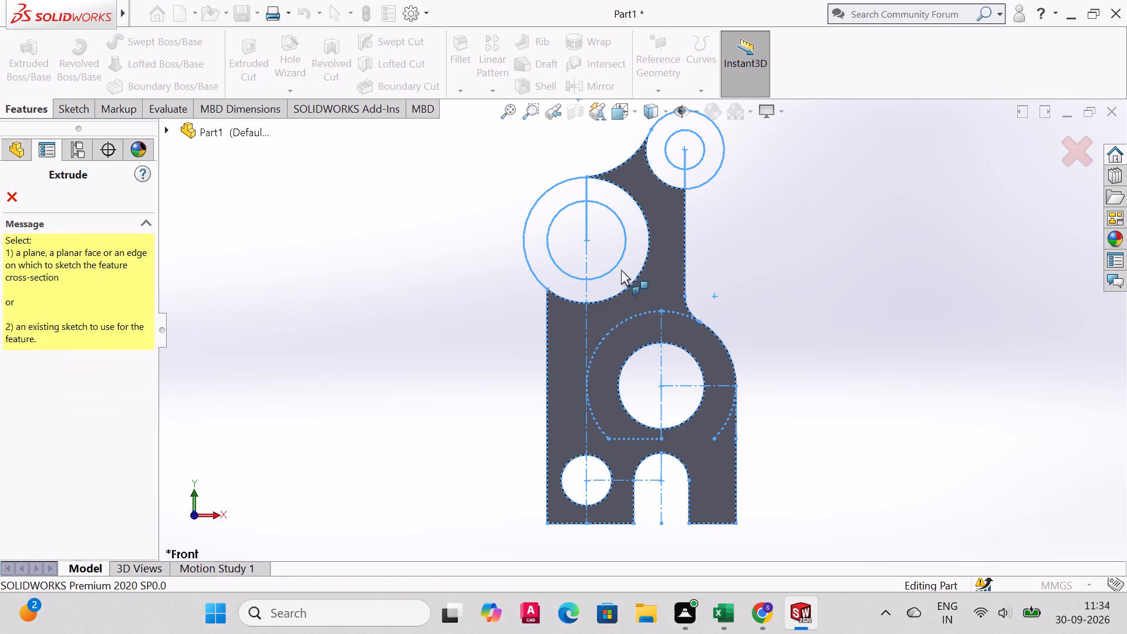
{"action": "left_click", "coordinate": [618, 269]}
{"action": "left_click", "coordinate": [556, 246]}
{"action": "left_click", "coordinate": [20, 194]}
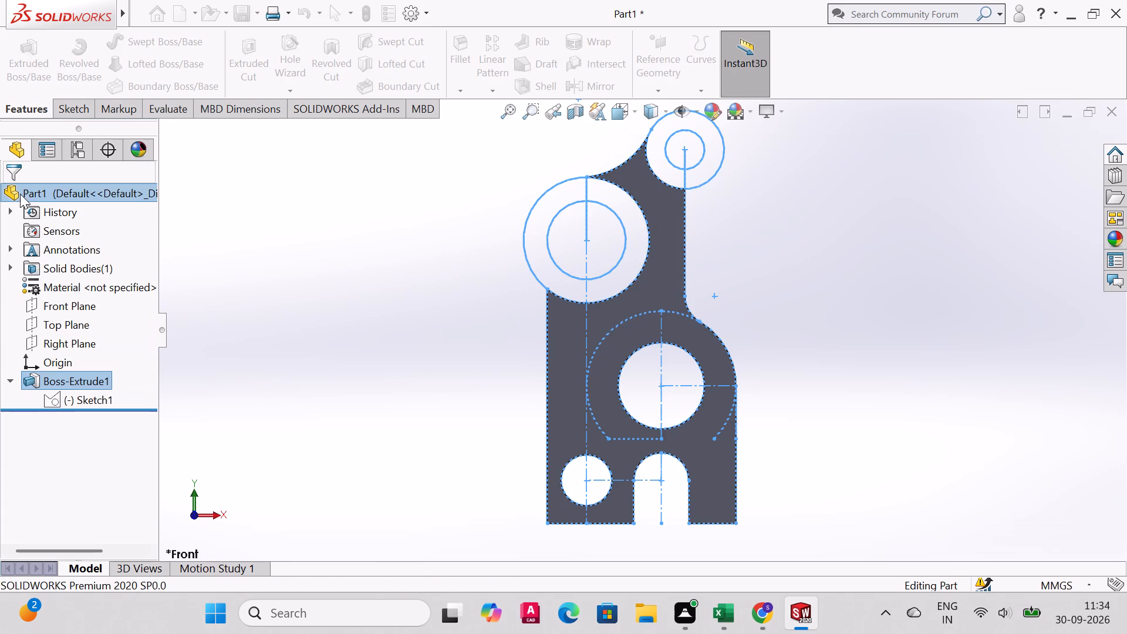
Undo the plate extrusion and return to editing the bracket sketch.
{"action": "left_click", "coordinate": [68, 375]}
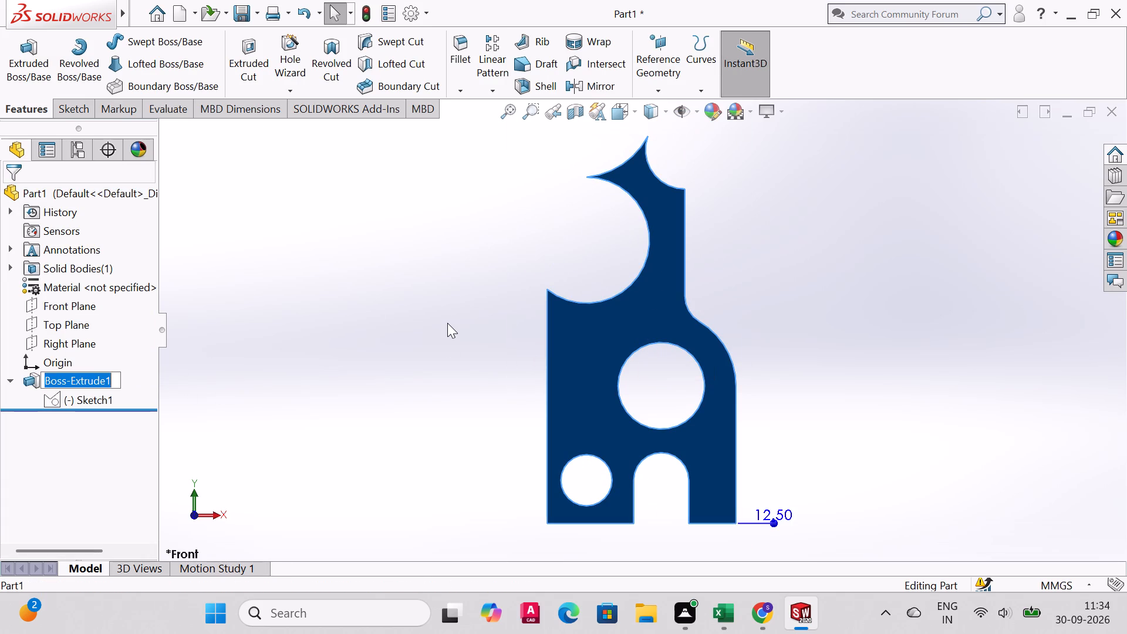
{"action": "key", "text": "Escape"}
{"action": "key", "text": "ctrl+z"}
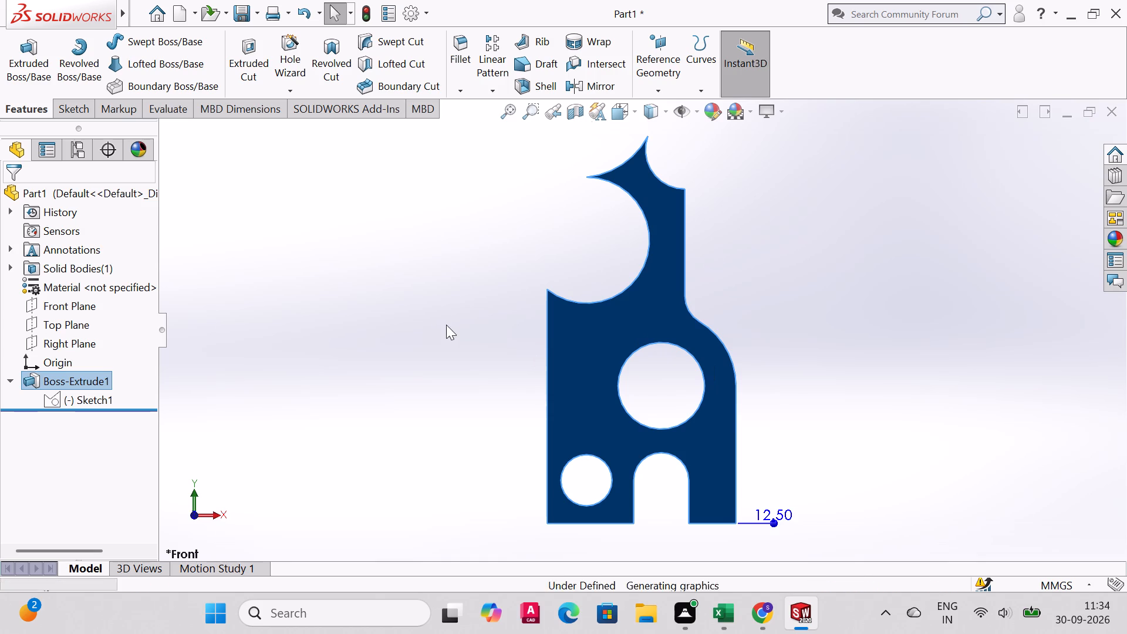
Extrude the main plate region plus the Ø64/Ø40 and Ø40/Ø20 ring regions of the bracket sketch as a 12.5 mm blind boss.
{"action": "scroll", "coordinate": [486, 392], "scroll_direction": "down", "scroll_amount": 4}
{"action": "scroll", "coordinate": [499, 402], "scroll_direction": "up", "scroll_amount": 10}
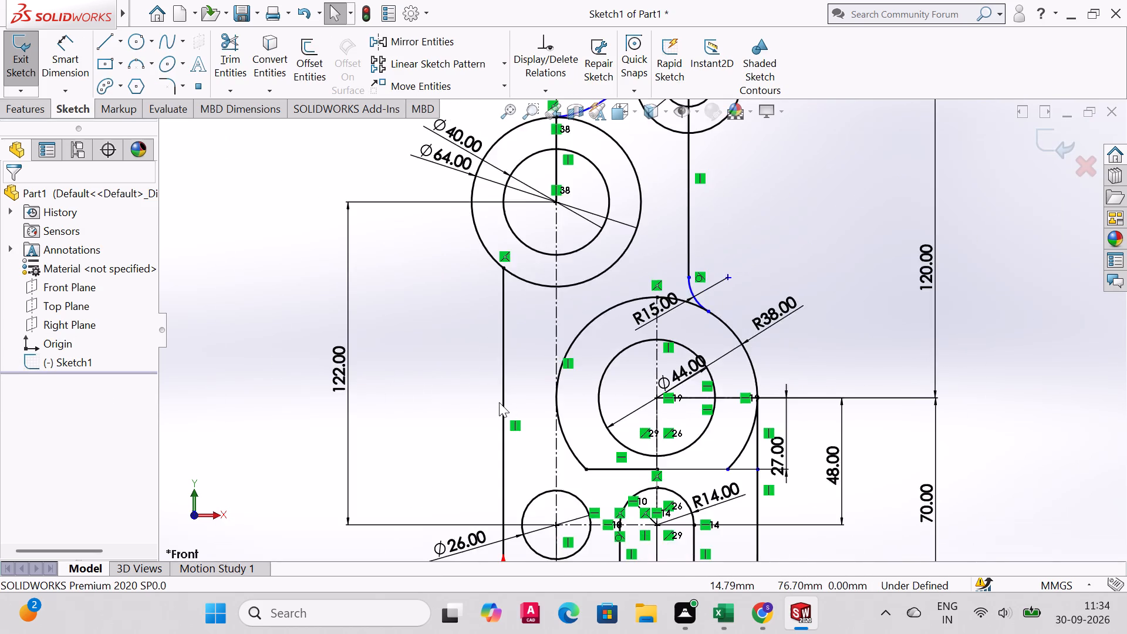
{"action": "scroll", "coordinate": [499, 402], "scroll_direction": "up", "scroll_amount": 3}
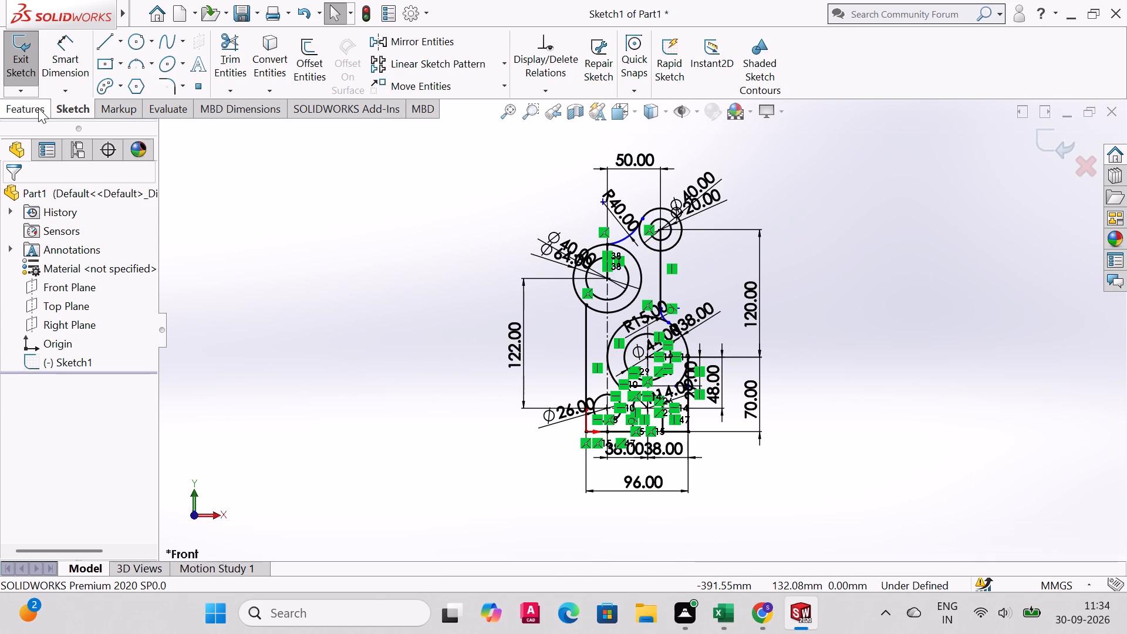
{"action": "left_click", "coordinate": [38, 108]}
{"action": "left_click", "coordinate": [26, 66]}
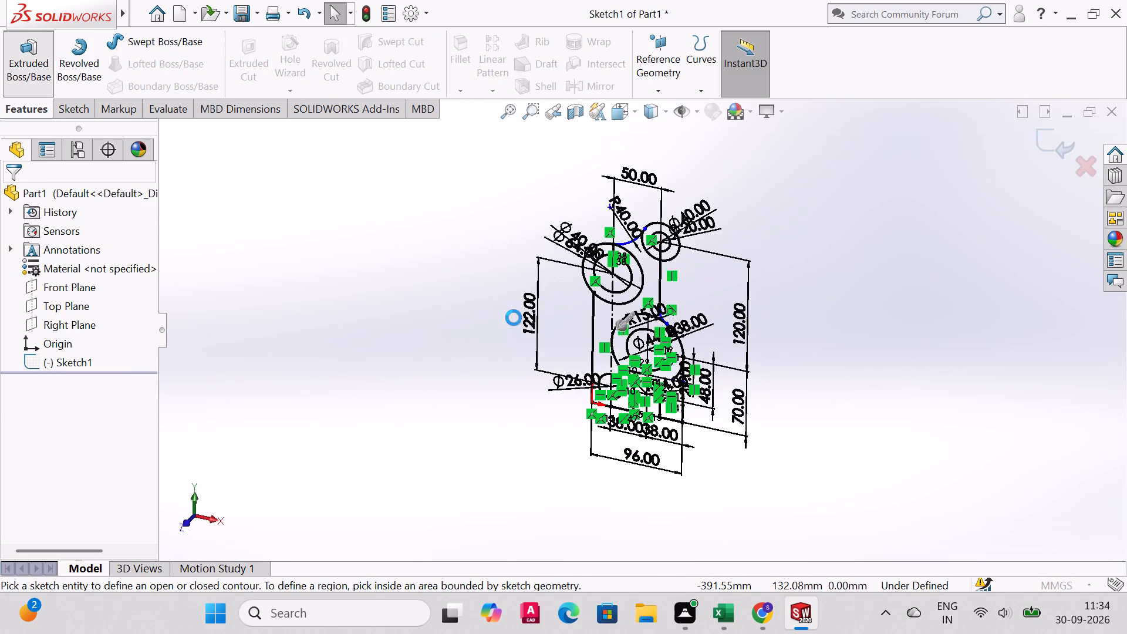
{"action": "left_click", "coordinate": [645, 291], "text": "ctrl"}
{"action": "left_click", "coordinate": [630, 291], "text": "ctrl"}
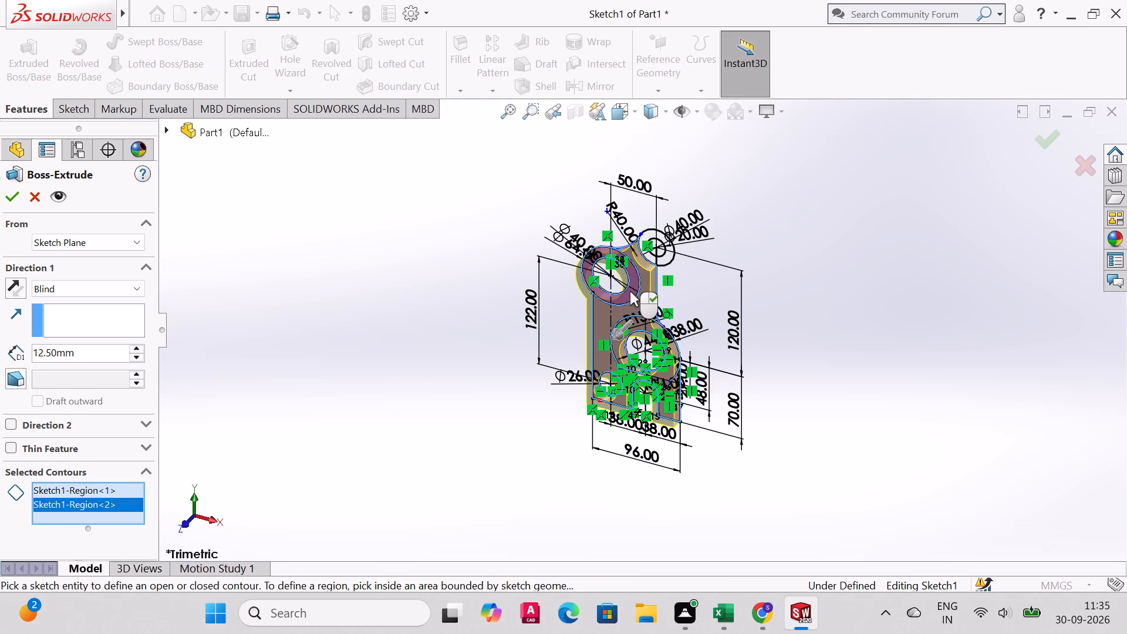
{"action": "left_click", "coordinate": [667, 259], "text": "ctrl"}
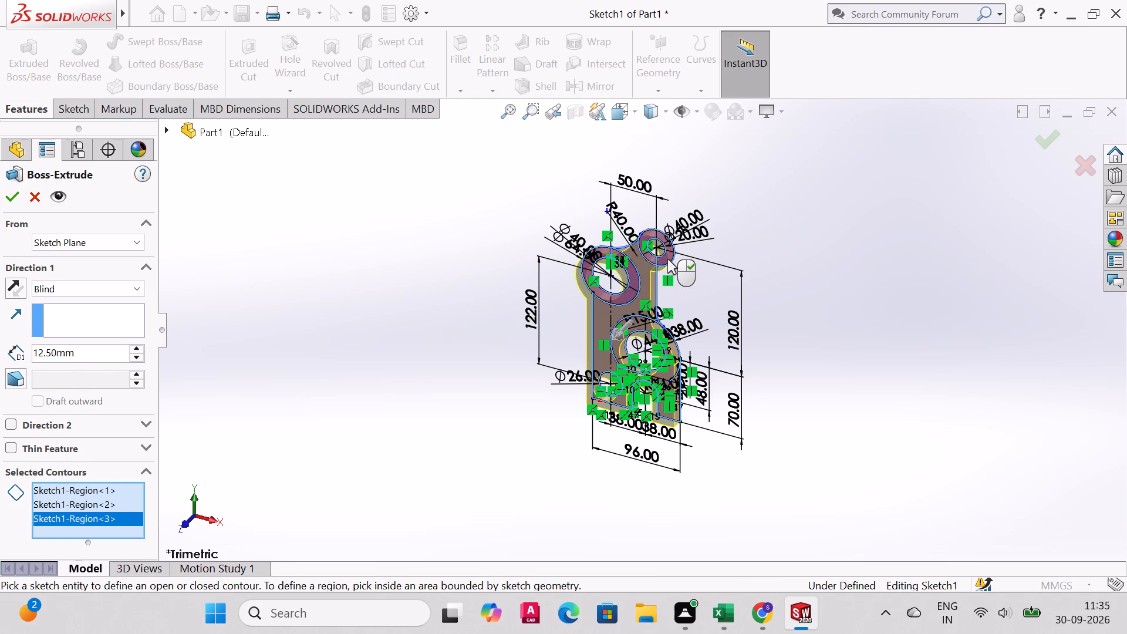
{"action": "scroll", "coordinate": [649, 374], "scroll_direction": "up", "scroll_amount": 4}
{"action": "scroll", "coordinate": [649, 374], "scroll_direction": "down", "scroll_amount": 7}
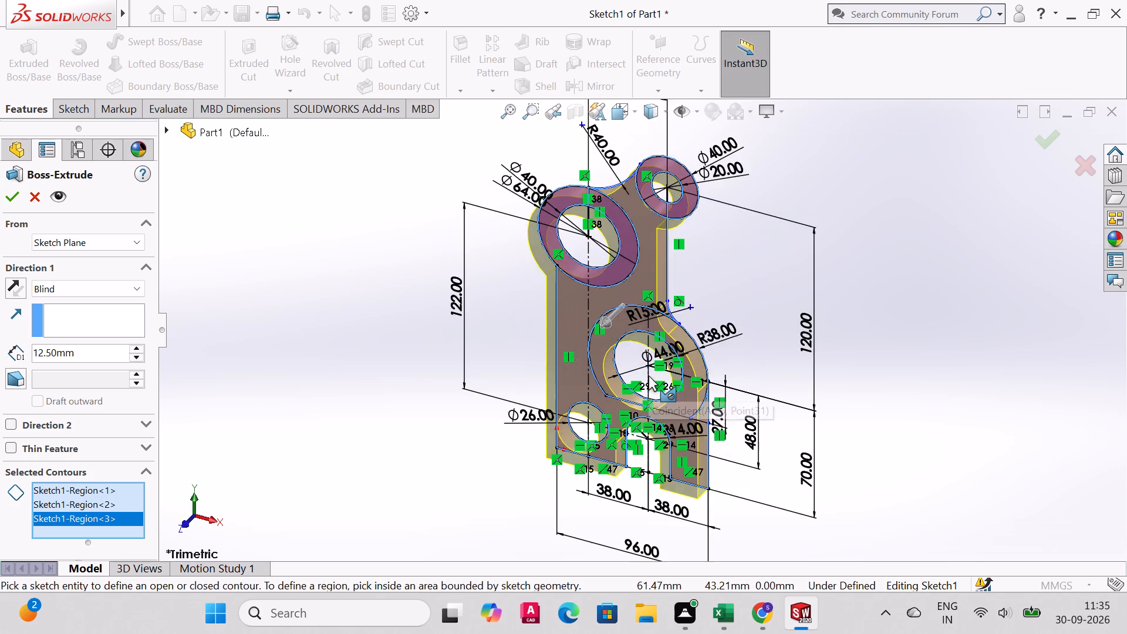
{"action": "scroll", "coordinate": [649, 375], "scroll_direction": "down", "scroll_amount": 4}
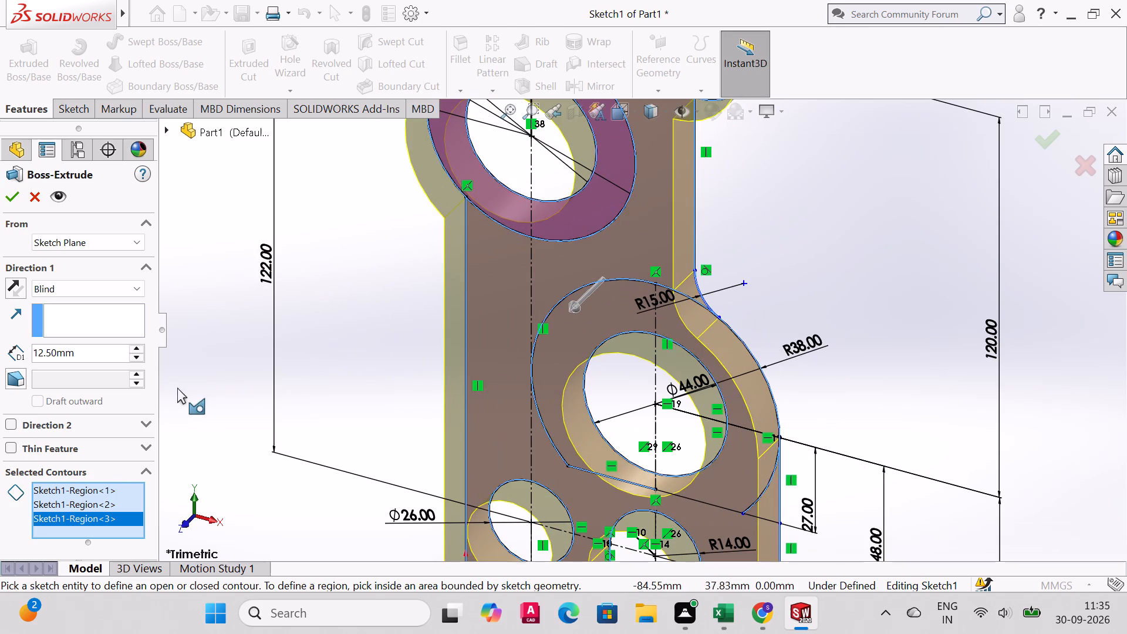
{"action": "left_click", "coordinate": [4, 201]}
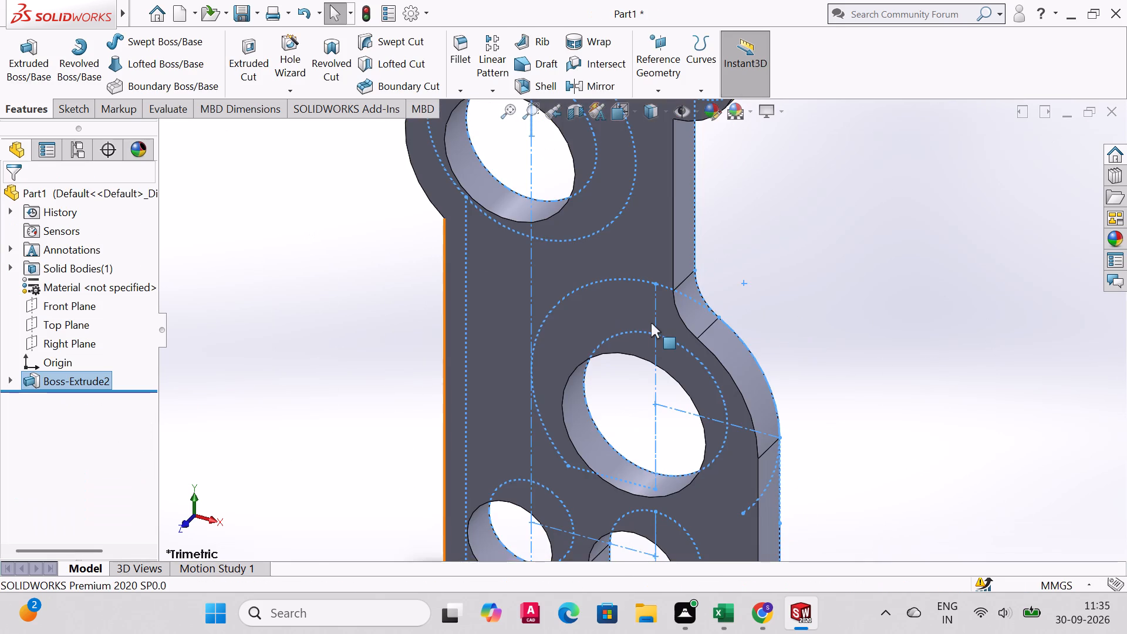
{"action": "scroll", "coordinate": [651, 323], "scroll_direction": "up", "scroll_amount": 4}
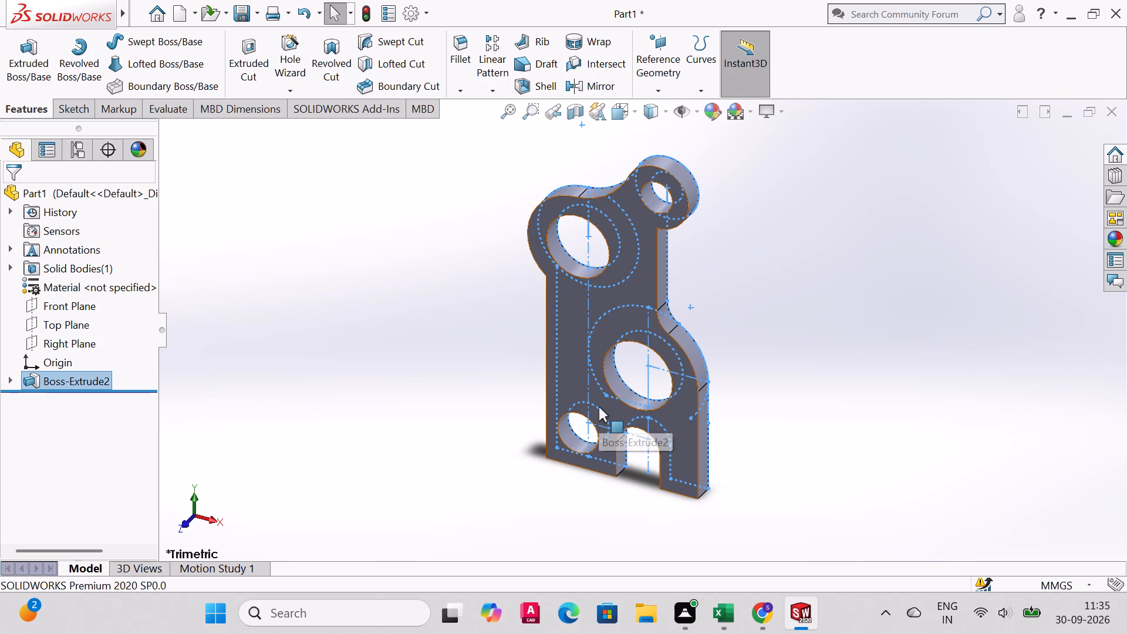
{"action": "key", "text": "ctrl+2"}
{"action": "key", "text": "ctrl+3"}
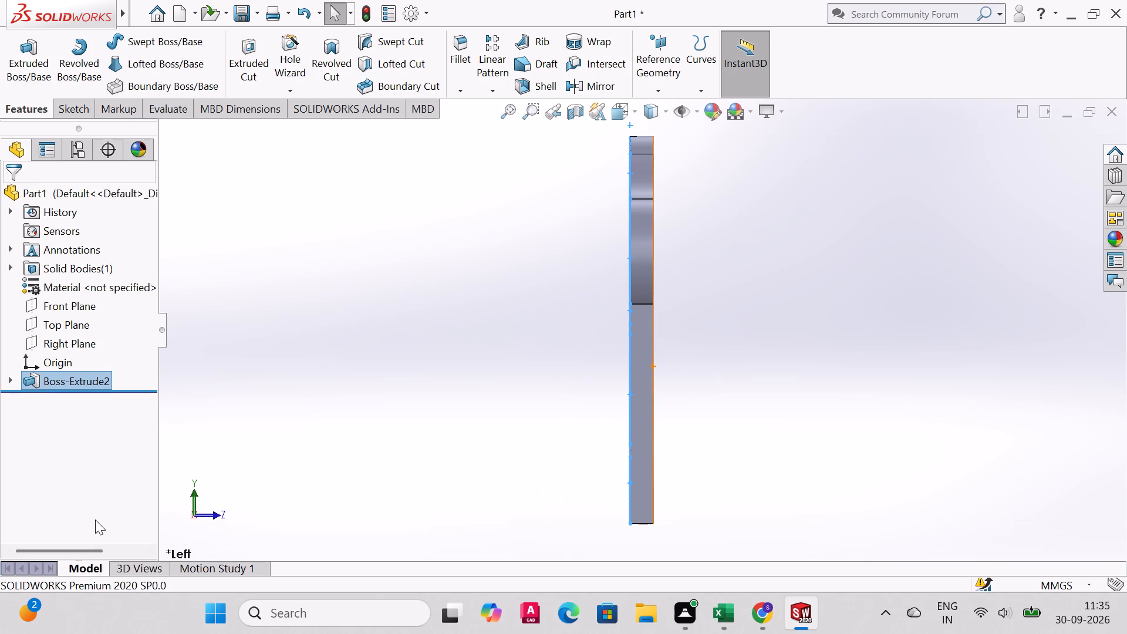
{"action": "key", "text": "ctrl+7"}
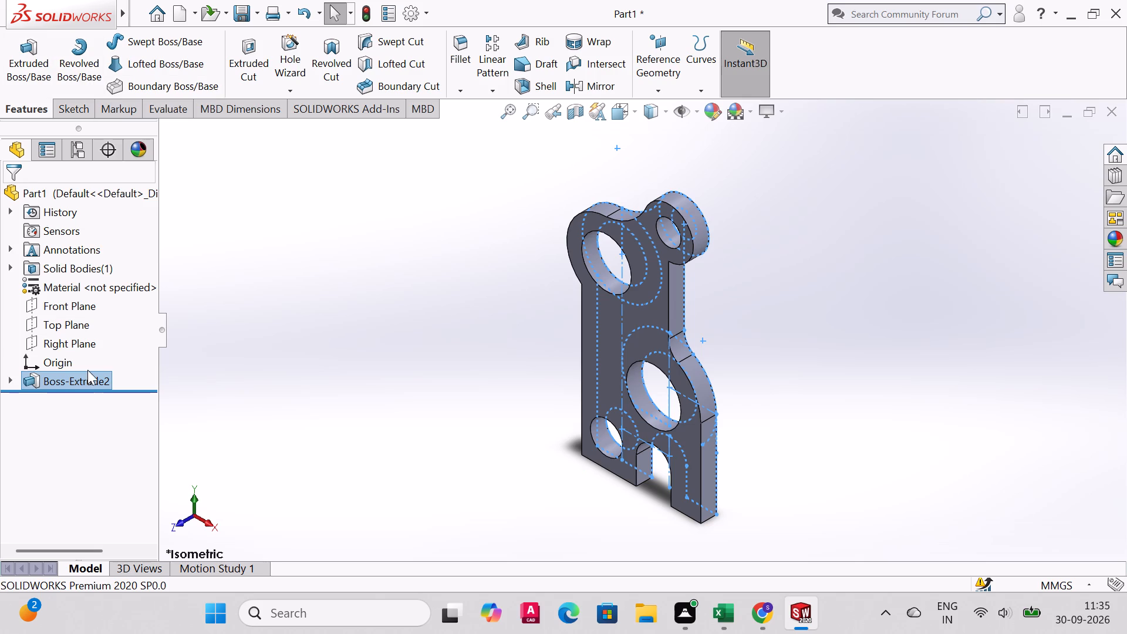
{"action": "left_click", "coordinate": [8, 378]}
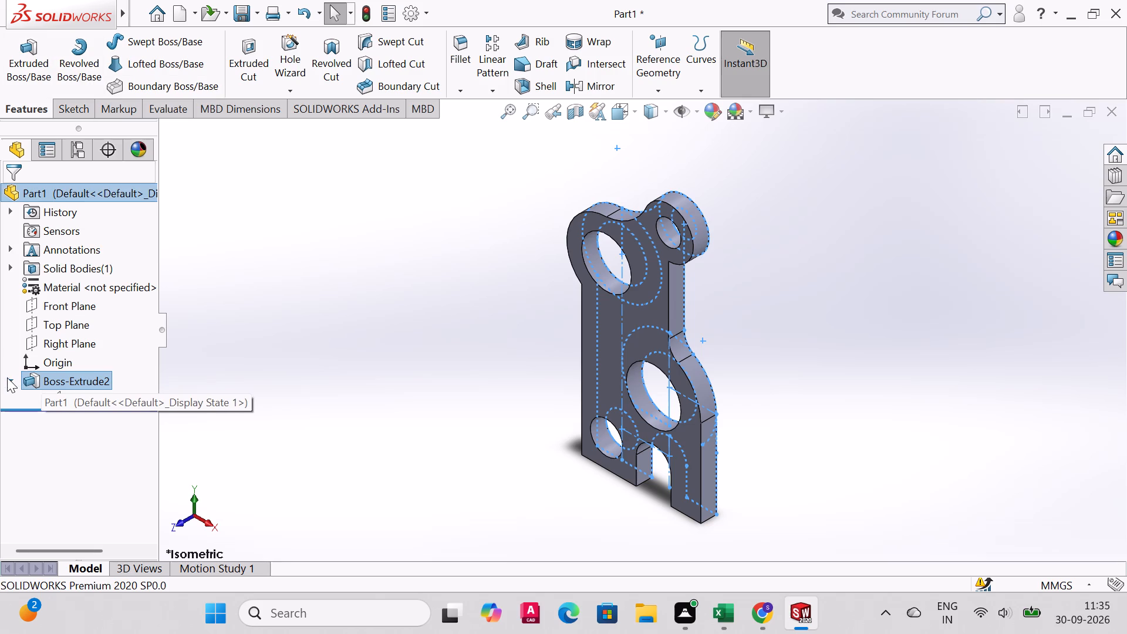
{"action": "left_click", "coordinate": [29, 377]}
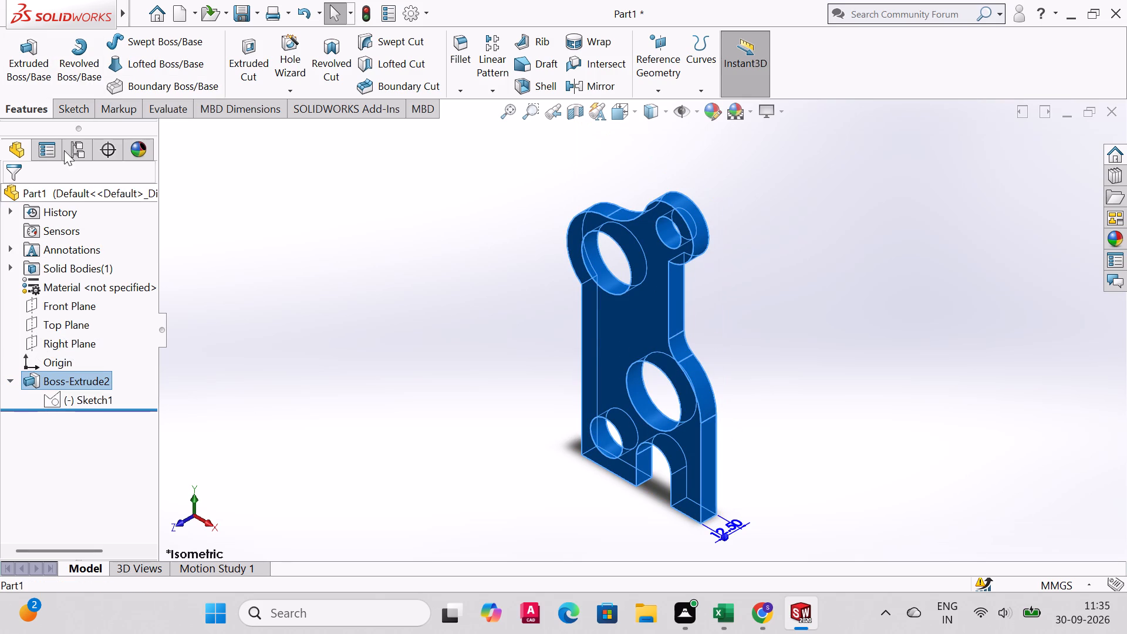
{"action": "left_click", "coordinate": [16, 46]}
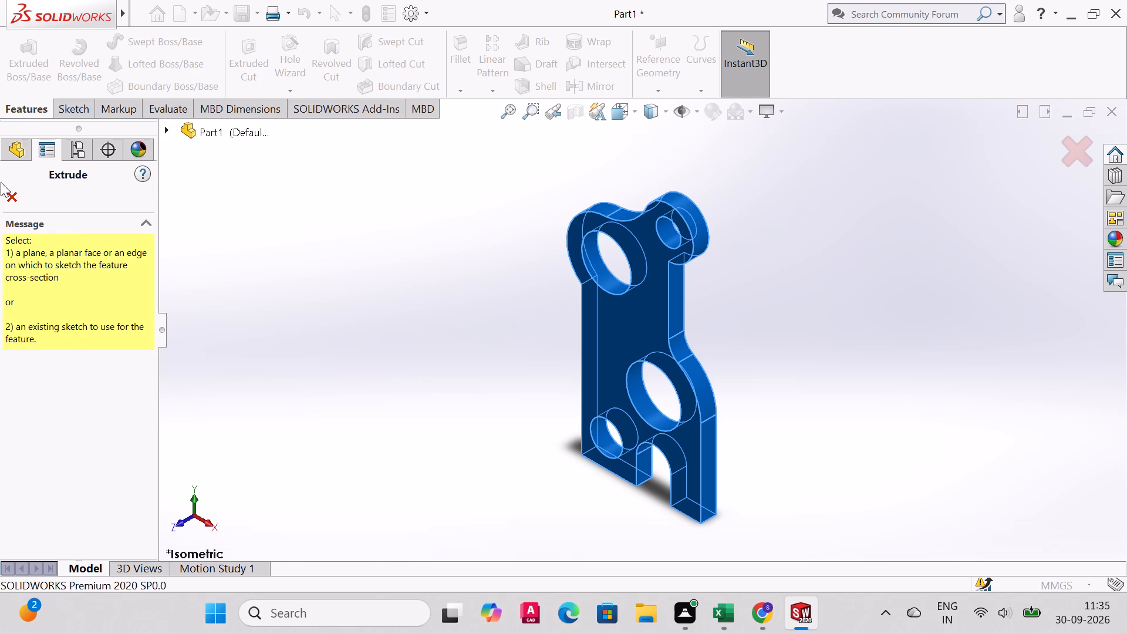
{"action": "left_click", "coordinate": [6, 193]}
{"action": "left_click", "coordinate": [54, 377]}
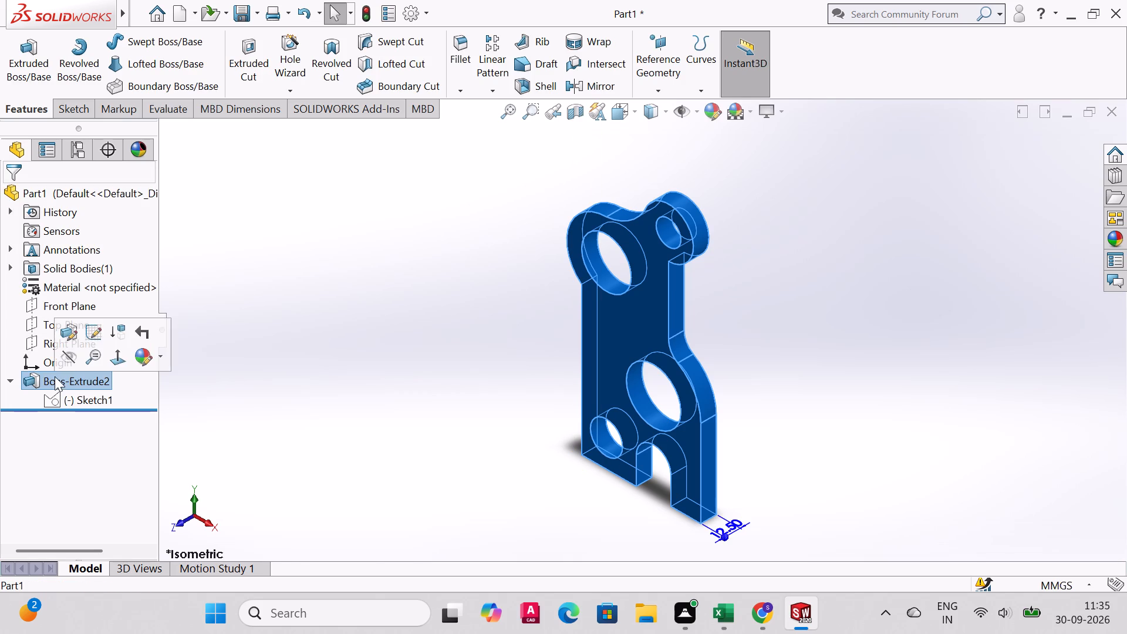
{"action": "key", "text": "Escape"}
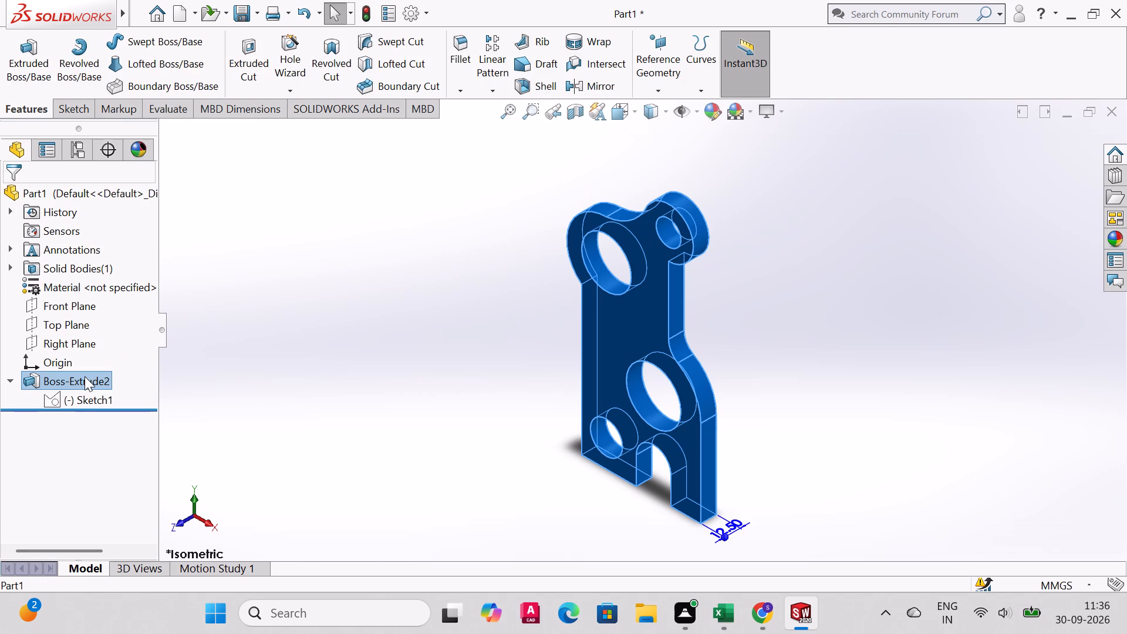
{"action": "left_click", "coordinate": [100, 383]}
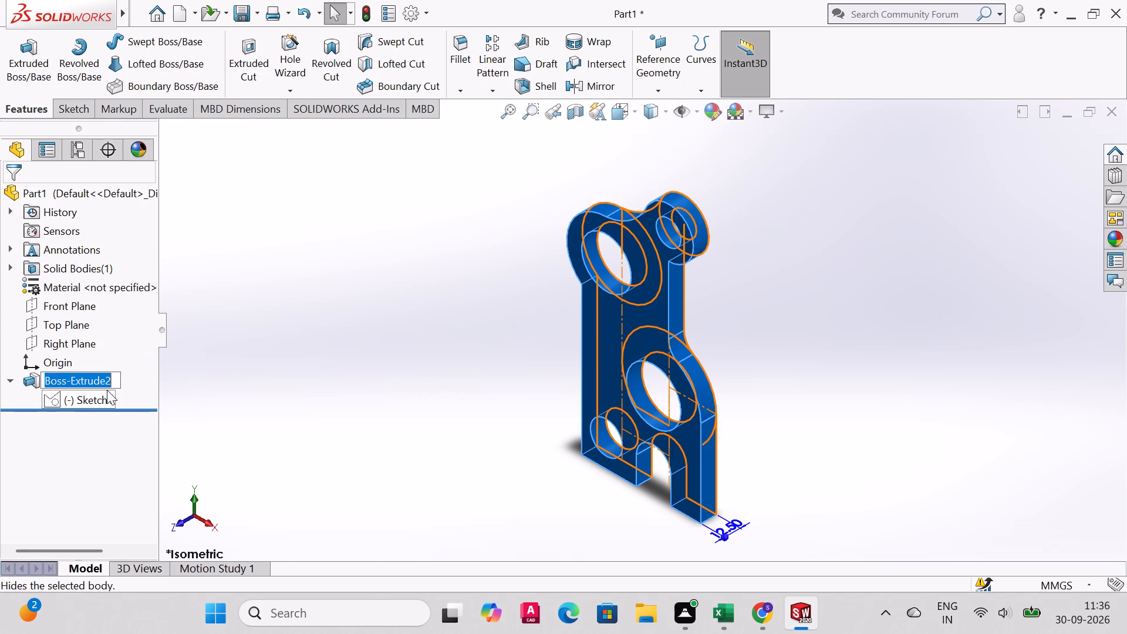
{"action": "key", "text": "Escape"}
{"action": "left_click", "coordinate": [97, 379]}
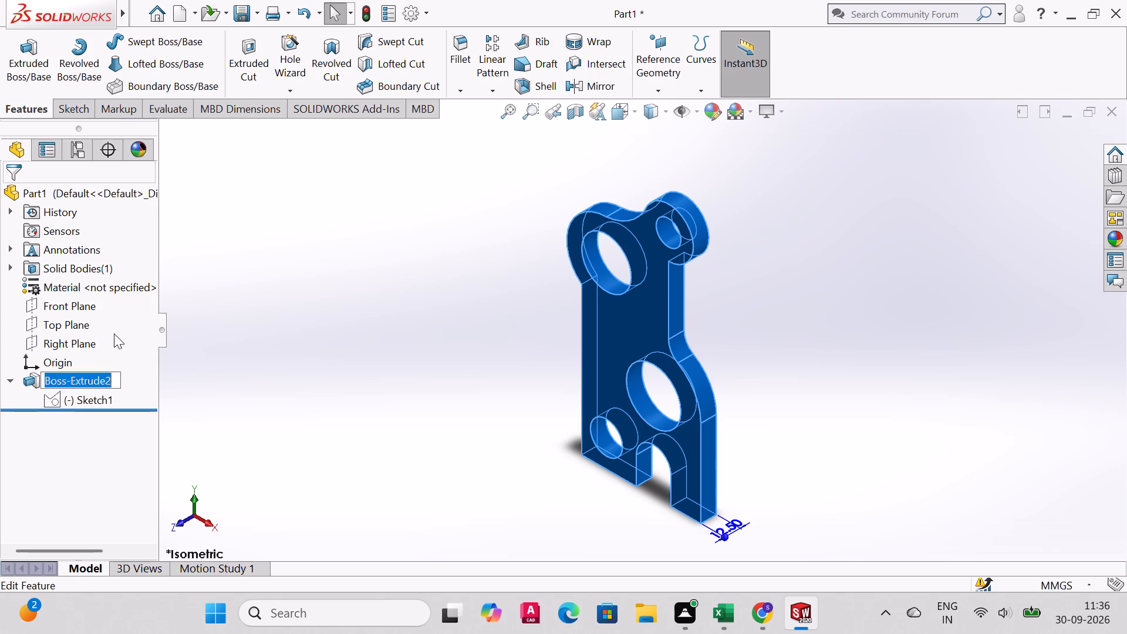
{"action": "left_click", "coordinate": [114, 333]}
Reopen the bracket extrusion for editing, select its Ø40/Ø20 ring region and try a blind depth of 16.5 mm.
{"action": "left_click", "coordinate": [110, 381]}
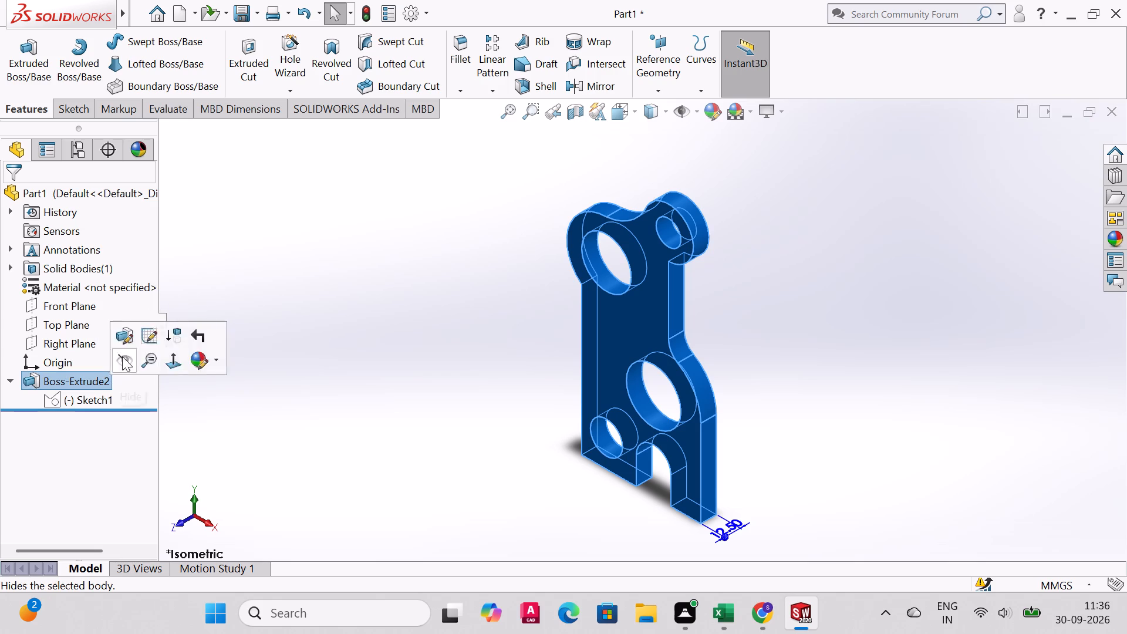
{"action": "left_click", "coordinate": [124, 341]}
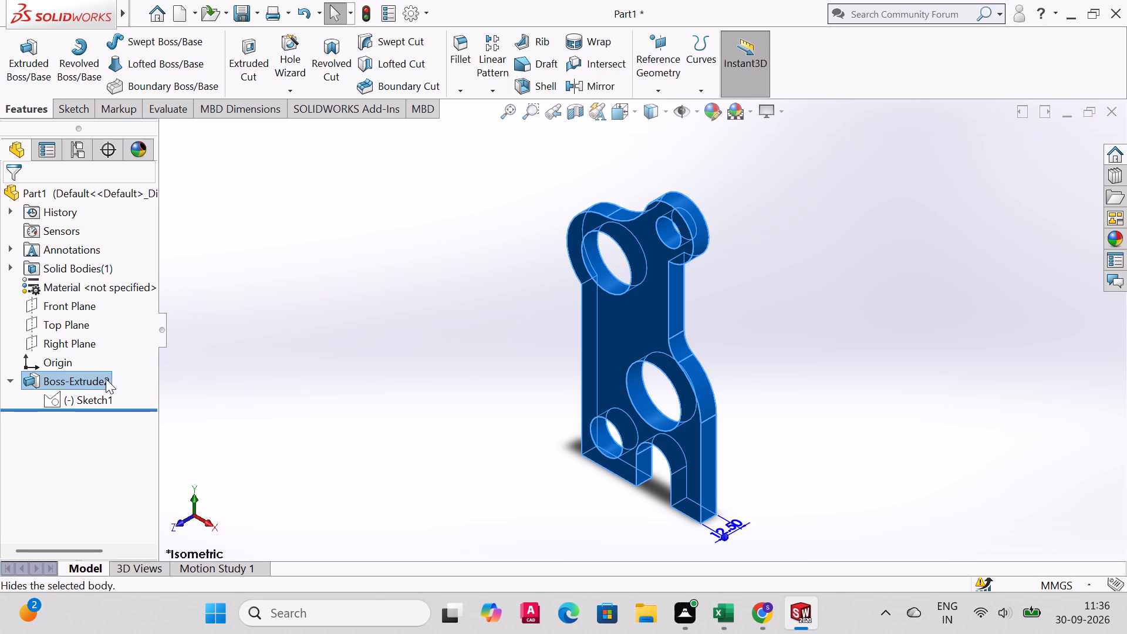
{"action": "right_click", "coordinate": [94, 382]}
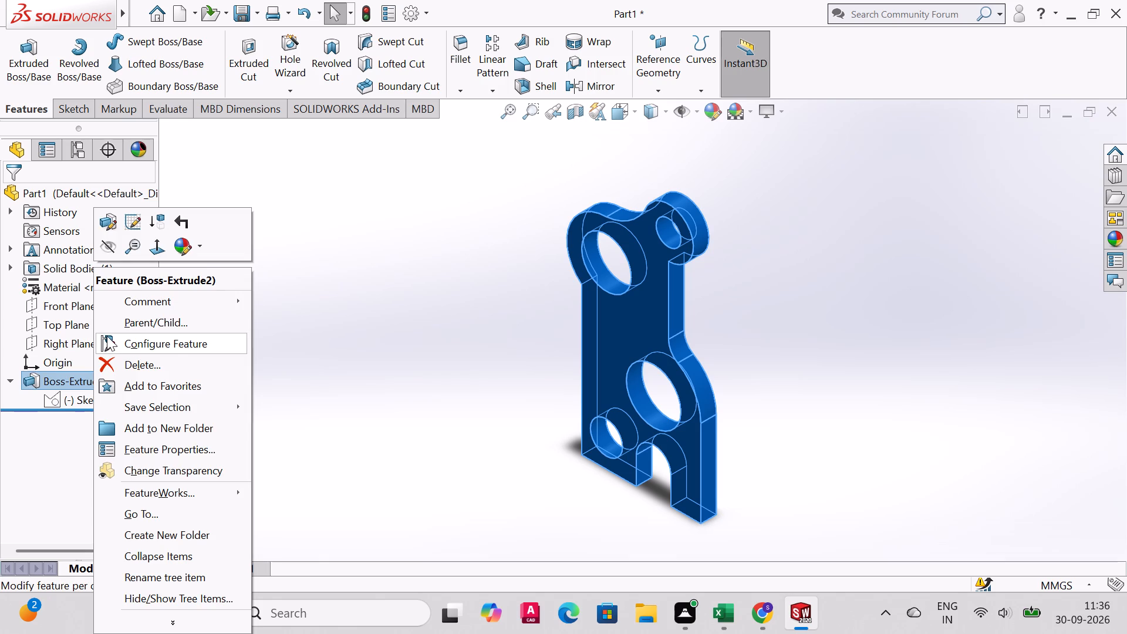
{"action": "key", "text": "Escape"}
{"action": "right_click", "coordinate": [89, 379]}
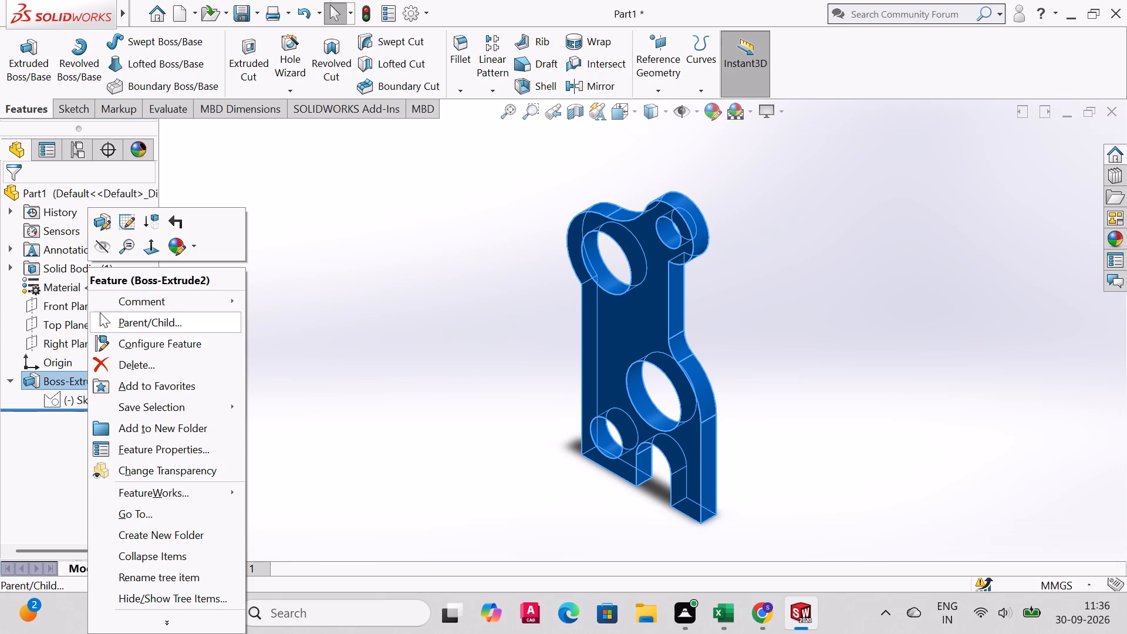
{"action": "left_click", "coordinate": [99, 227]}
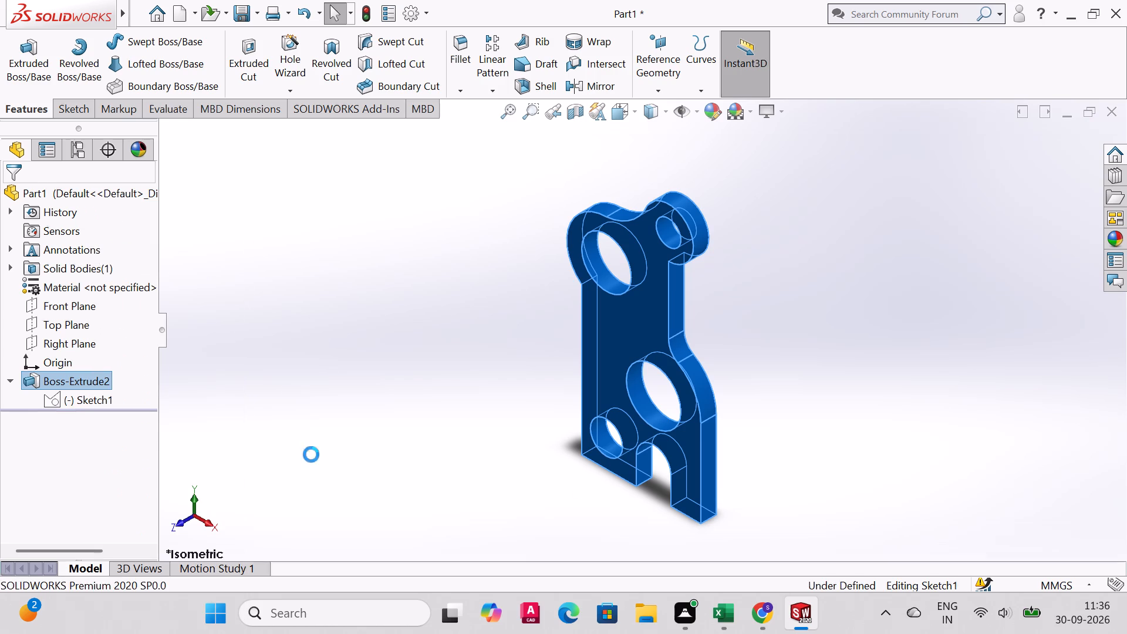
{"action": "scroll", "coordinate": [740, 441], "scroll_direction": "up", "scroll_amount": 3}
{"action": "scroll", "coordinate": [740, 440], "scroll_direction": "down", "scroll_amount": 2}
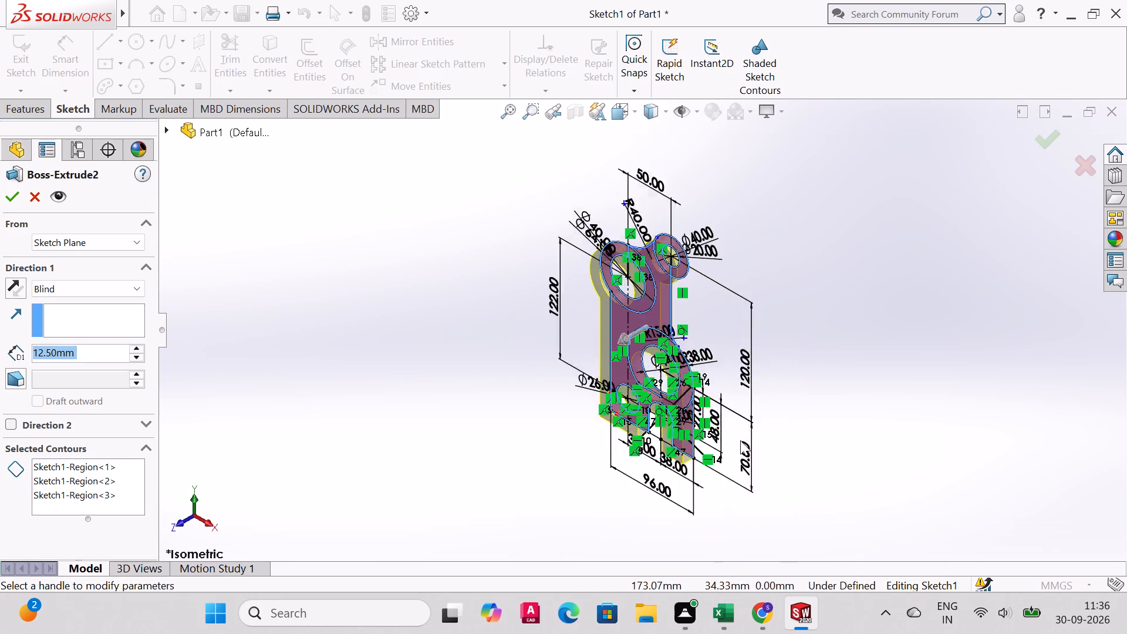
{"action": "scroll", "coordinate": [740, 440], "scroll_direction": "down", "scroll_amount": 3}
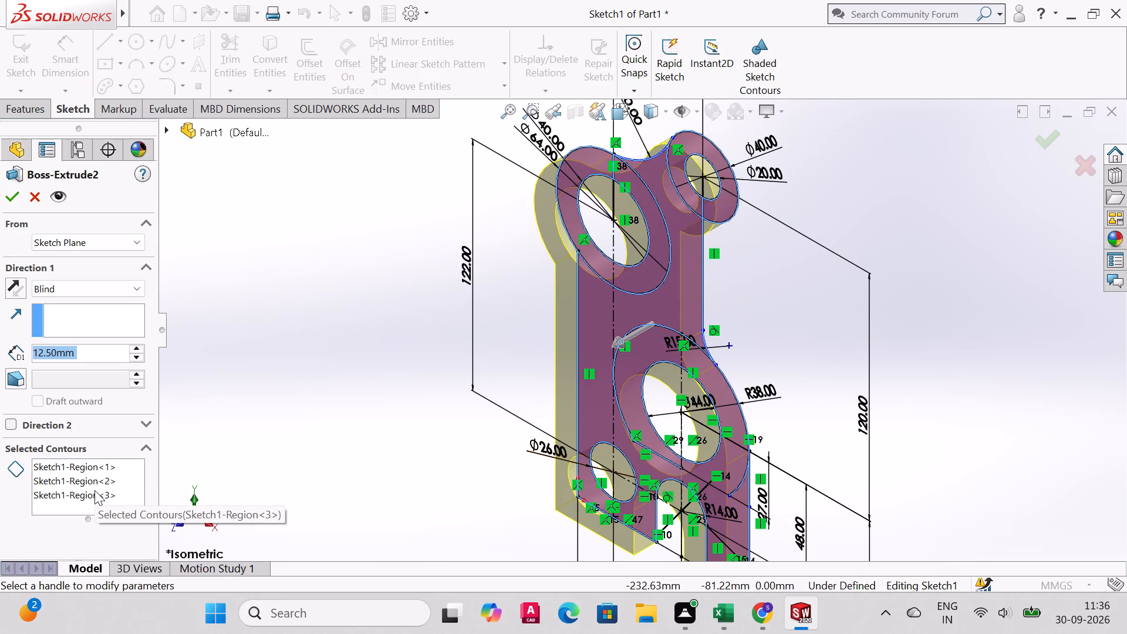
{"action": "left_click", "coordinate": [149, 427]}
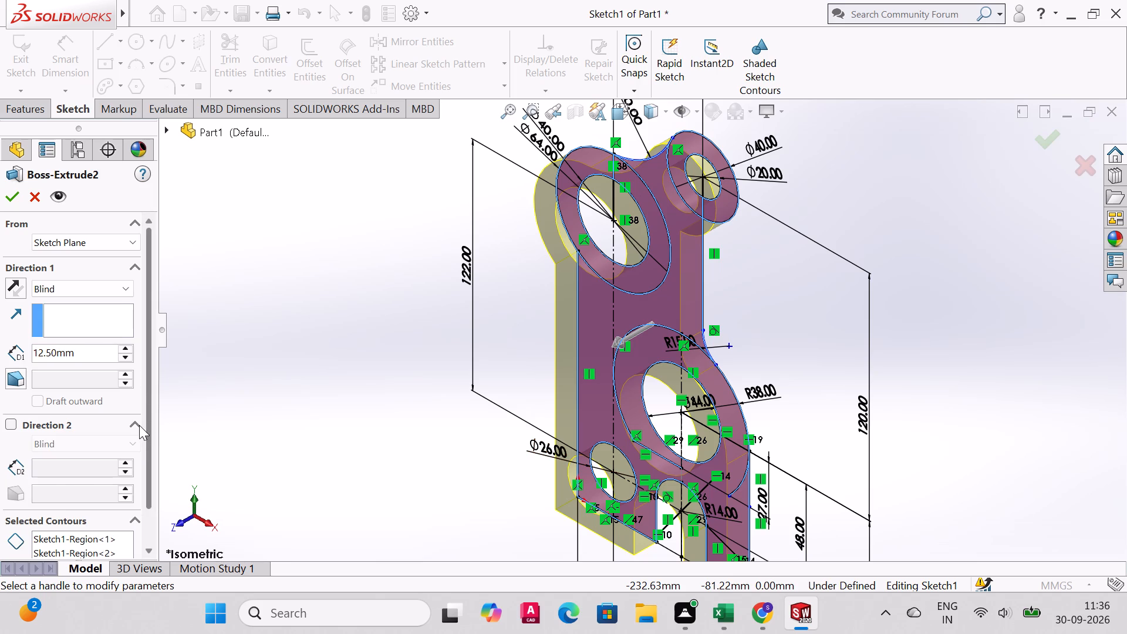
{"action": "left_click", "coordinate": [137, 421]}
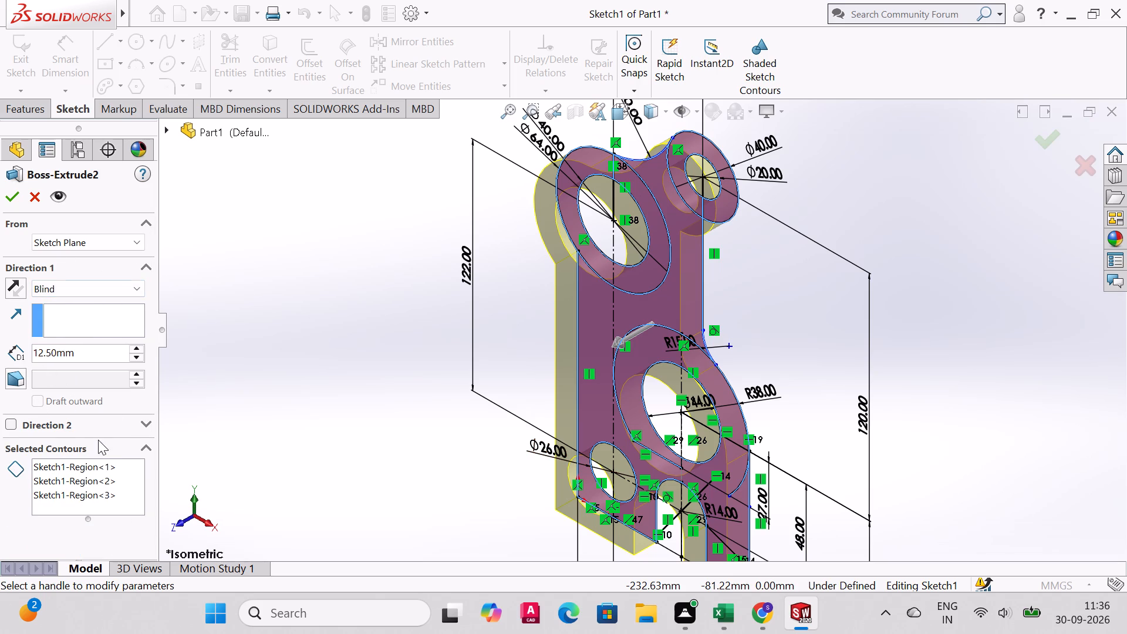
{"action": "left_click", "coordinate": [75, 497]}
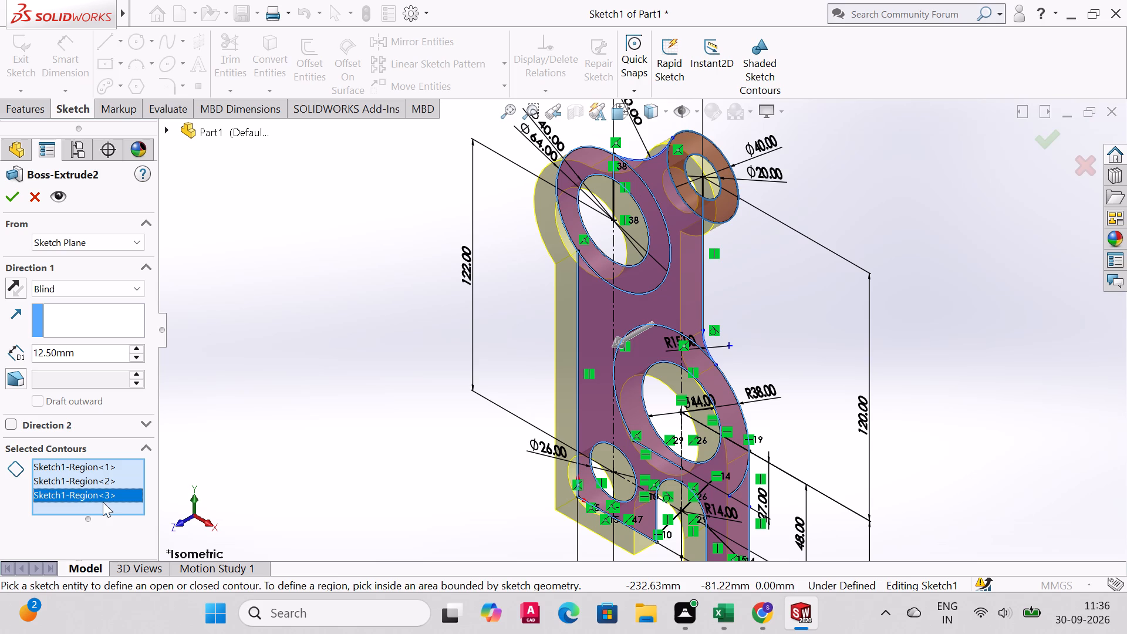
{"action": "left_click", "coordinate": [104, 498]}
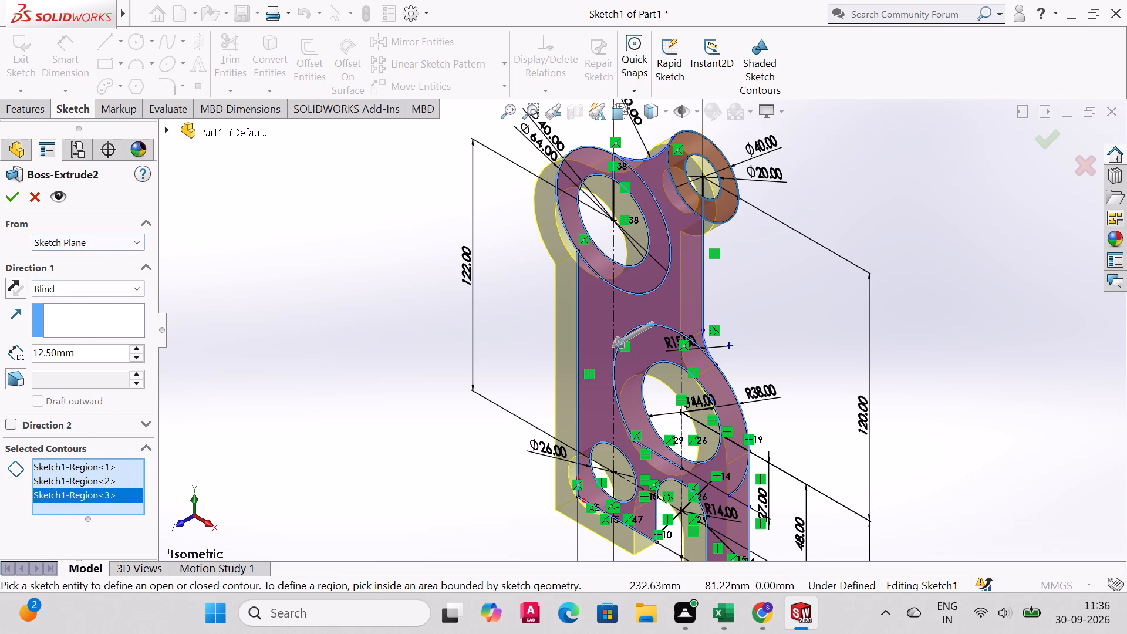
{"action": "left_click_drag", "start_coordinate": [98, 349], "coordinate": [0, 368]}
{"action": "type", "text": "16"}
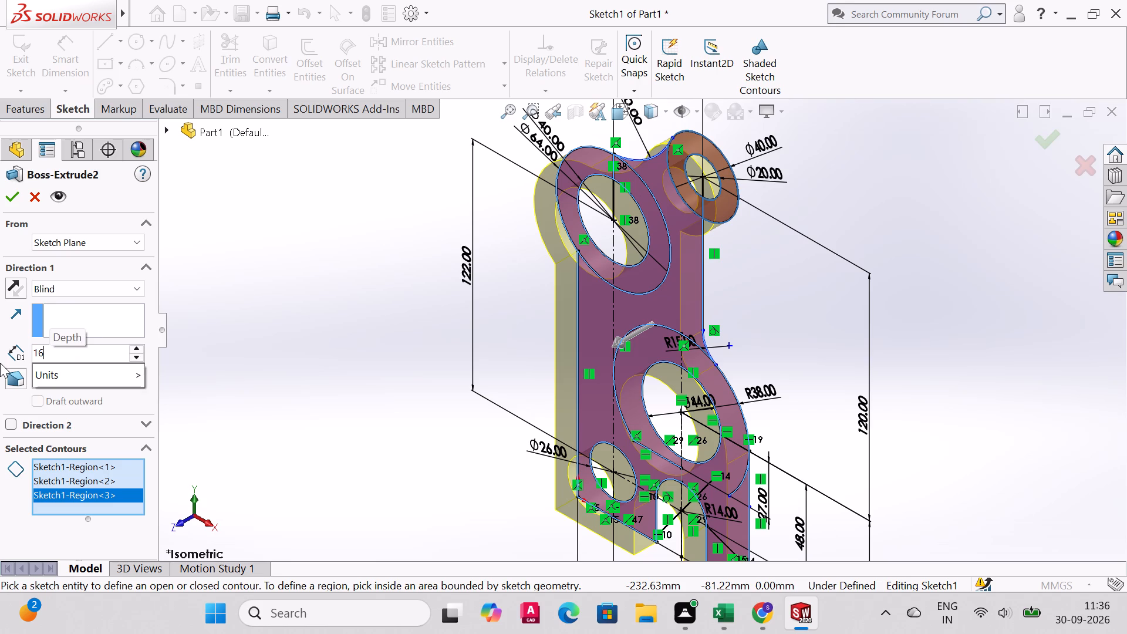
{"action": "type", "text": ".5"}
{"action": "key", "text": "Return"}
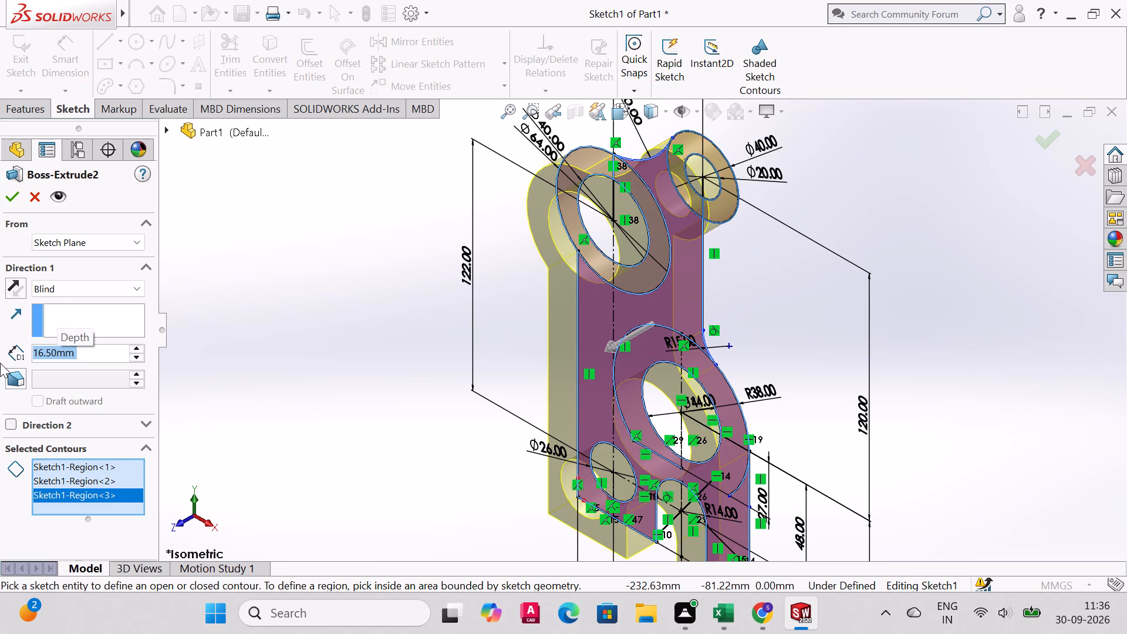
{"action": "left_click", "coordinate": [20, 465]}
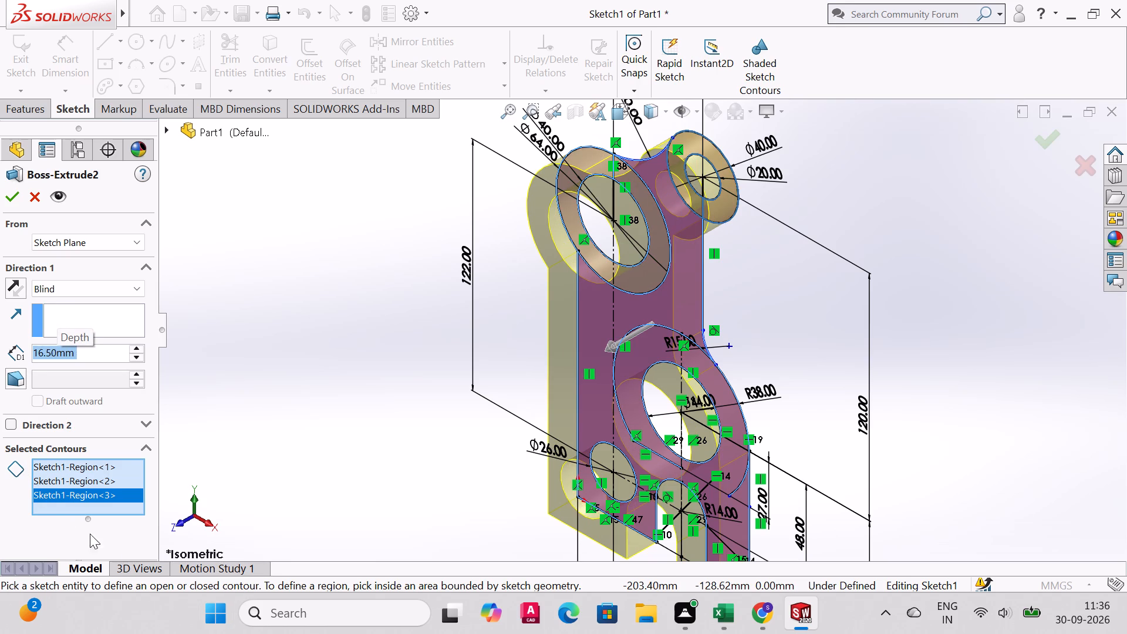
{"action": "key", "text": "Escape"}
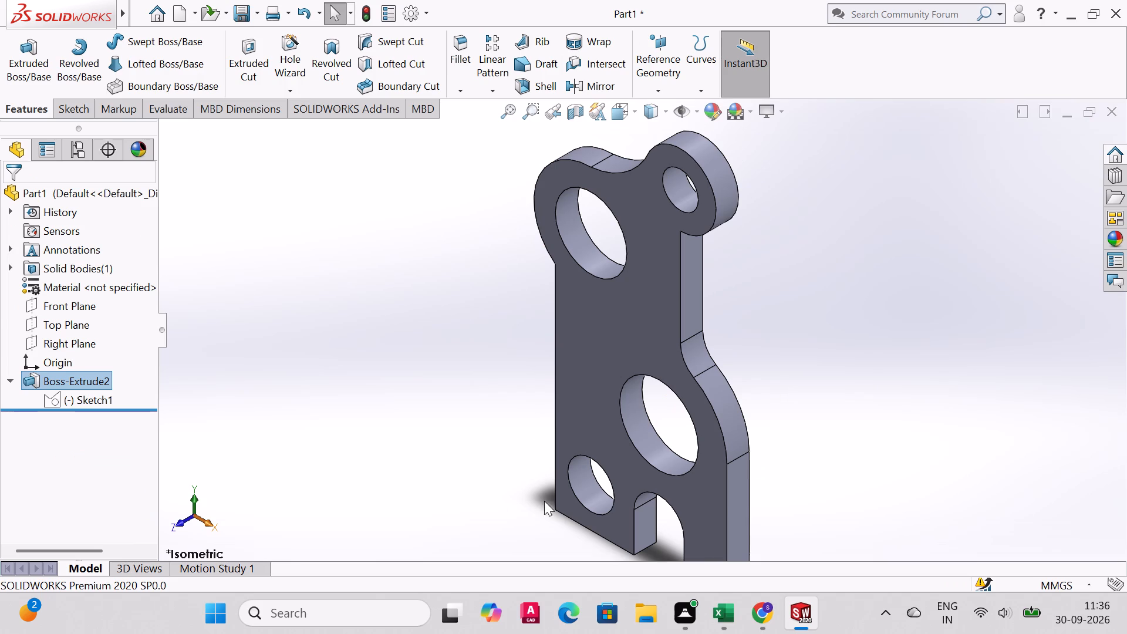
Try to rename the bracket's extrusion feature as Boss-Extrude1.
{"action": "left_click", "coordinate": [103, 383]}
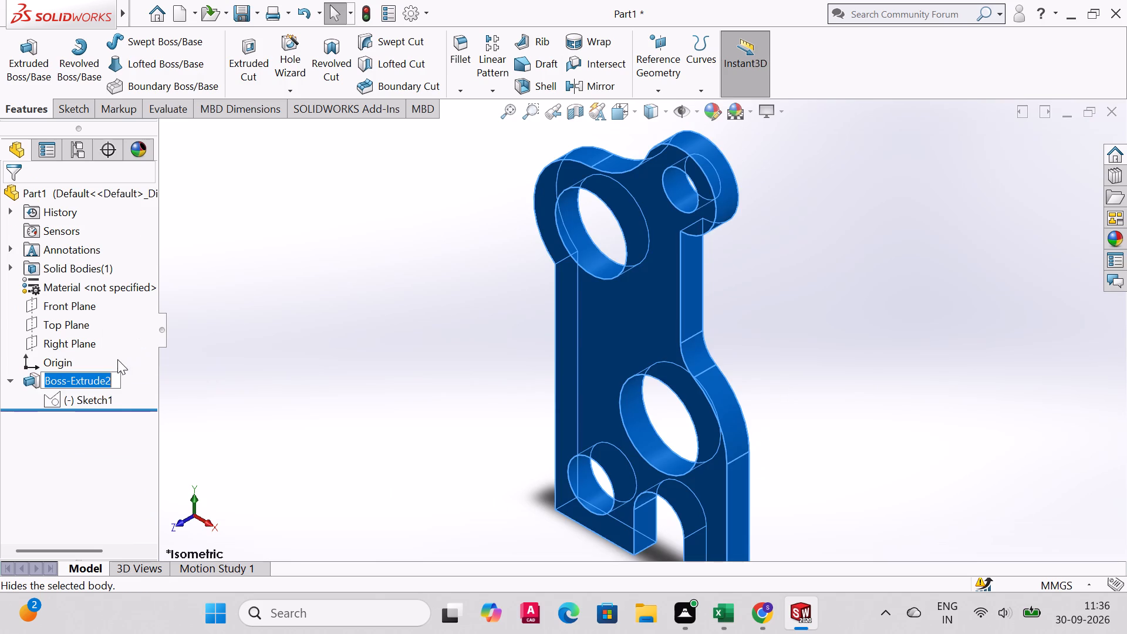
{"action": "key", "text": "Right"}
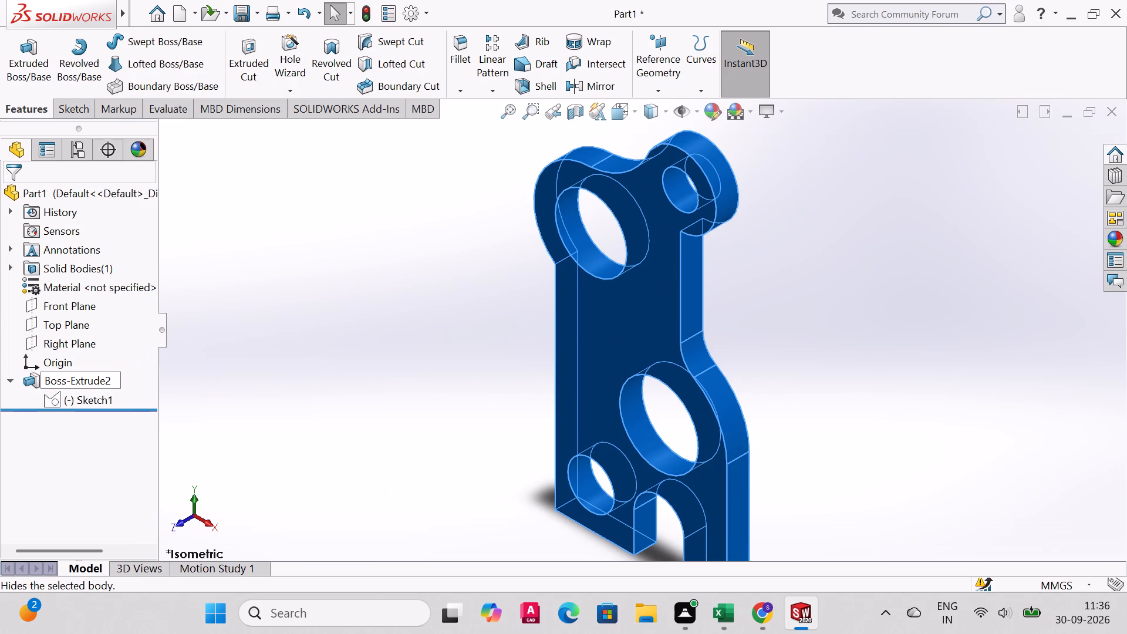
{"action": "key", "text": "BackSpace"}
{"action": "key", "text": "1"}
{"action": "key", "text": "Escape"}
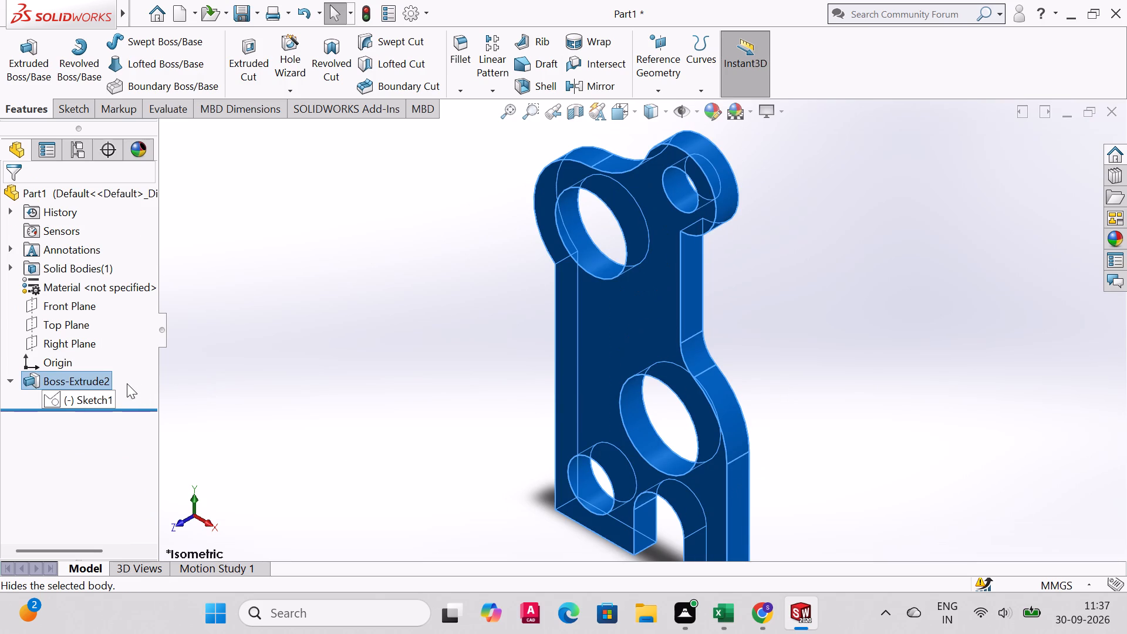
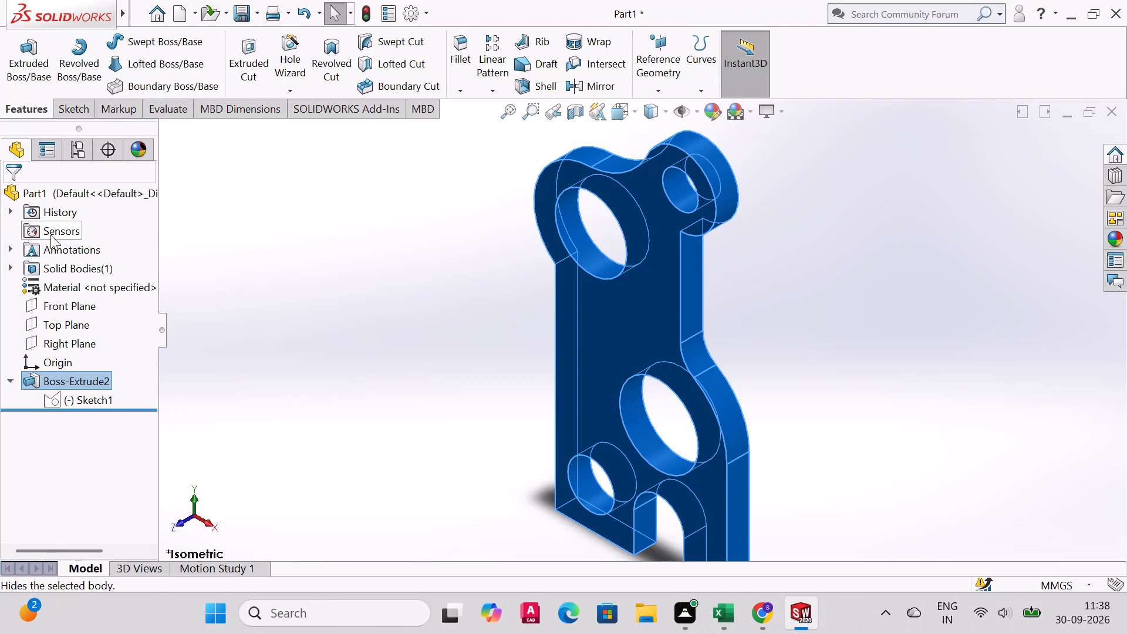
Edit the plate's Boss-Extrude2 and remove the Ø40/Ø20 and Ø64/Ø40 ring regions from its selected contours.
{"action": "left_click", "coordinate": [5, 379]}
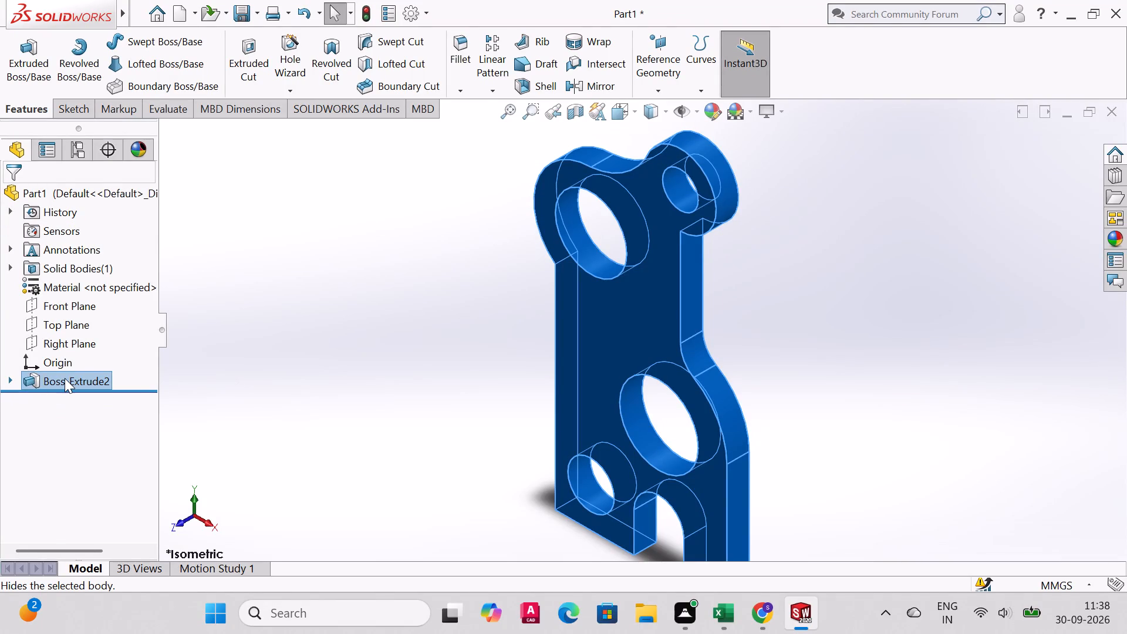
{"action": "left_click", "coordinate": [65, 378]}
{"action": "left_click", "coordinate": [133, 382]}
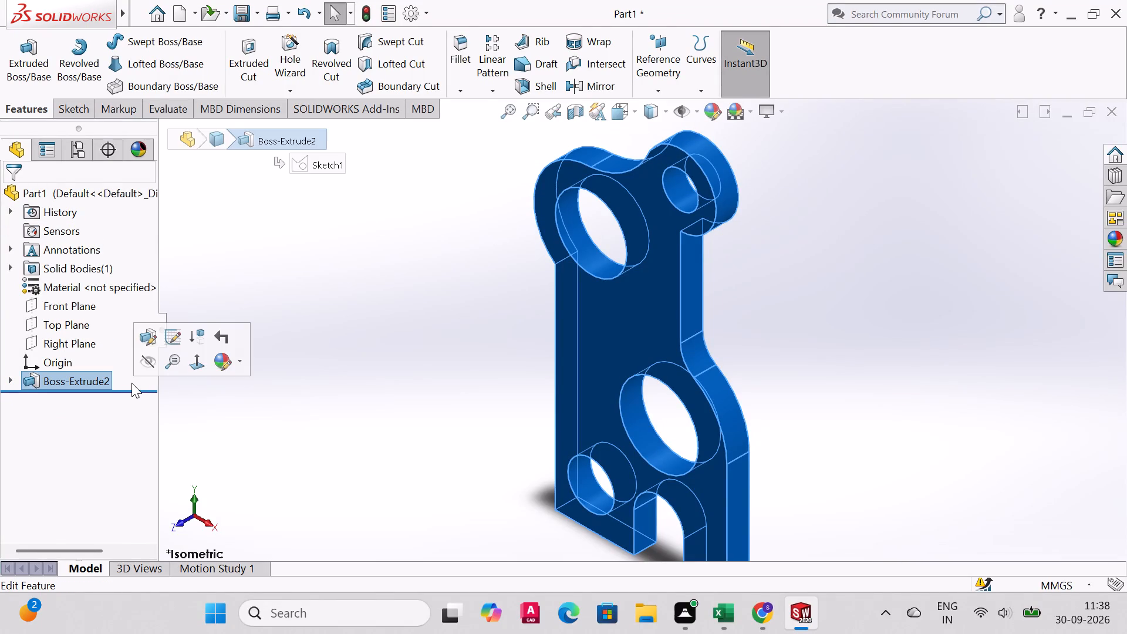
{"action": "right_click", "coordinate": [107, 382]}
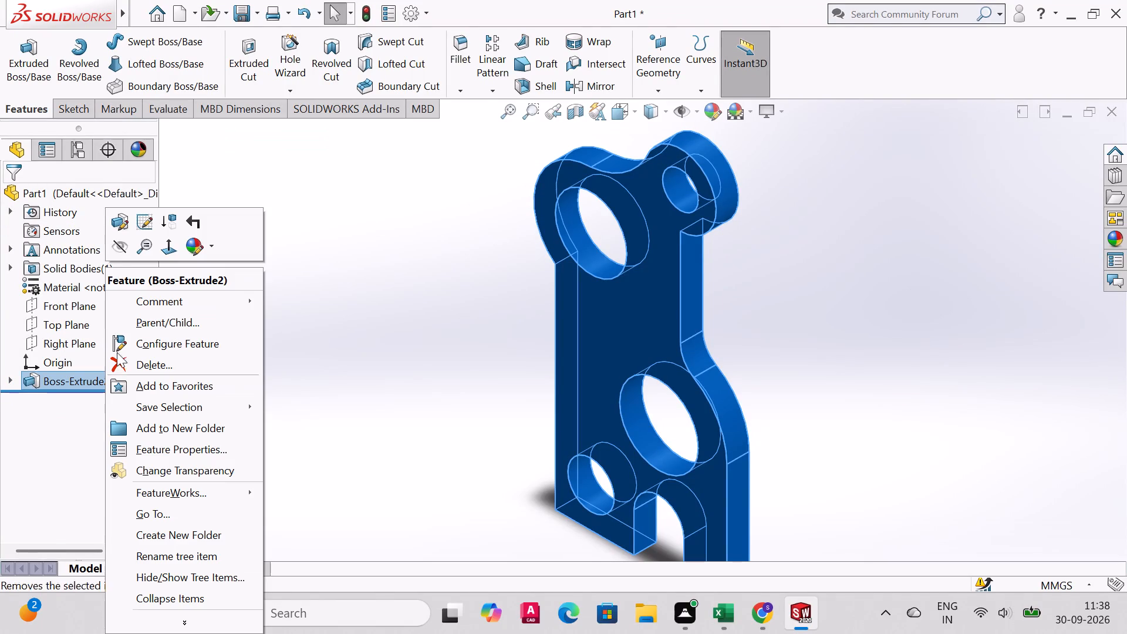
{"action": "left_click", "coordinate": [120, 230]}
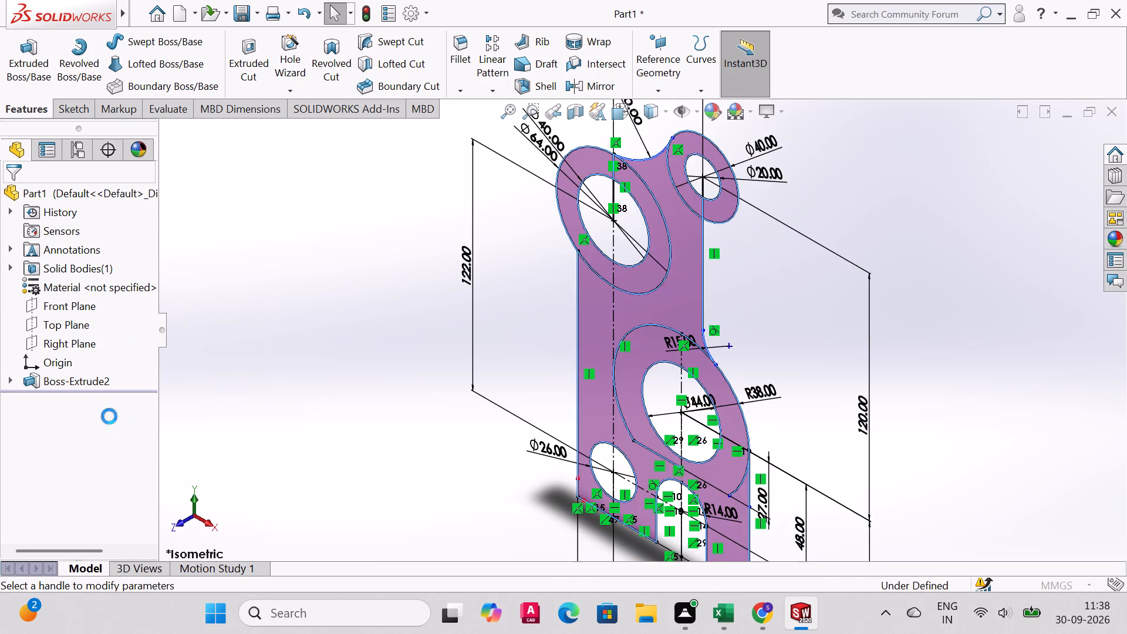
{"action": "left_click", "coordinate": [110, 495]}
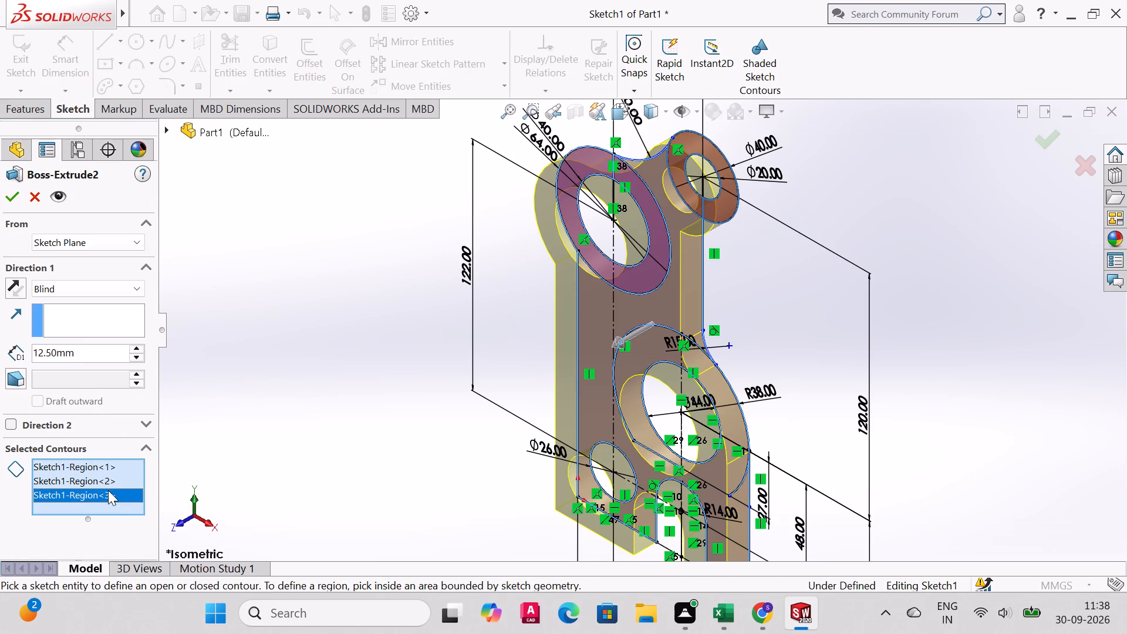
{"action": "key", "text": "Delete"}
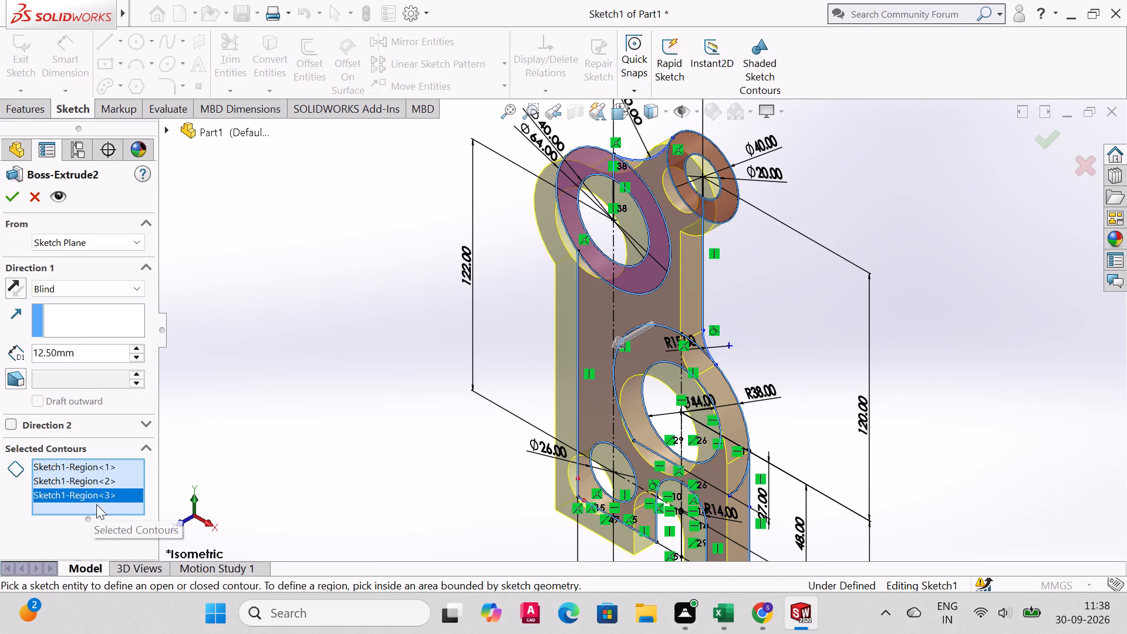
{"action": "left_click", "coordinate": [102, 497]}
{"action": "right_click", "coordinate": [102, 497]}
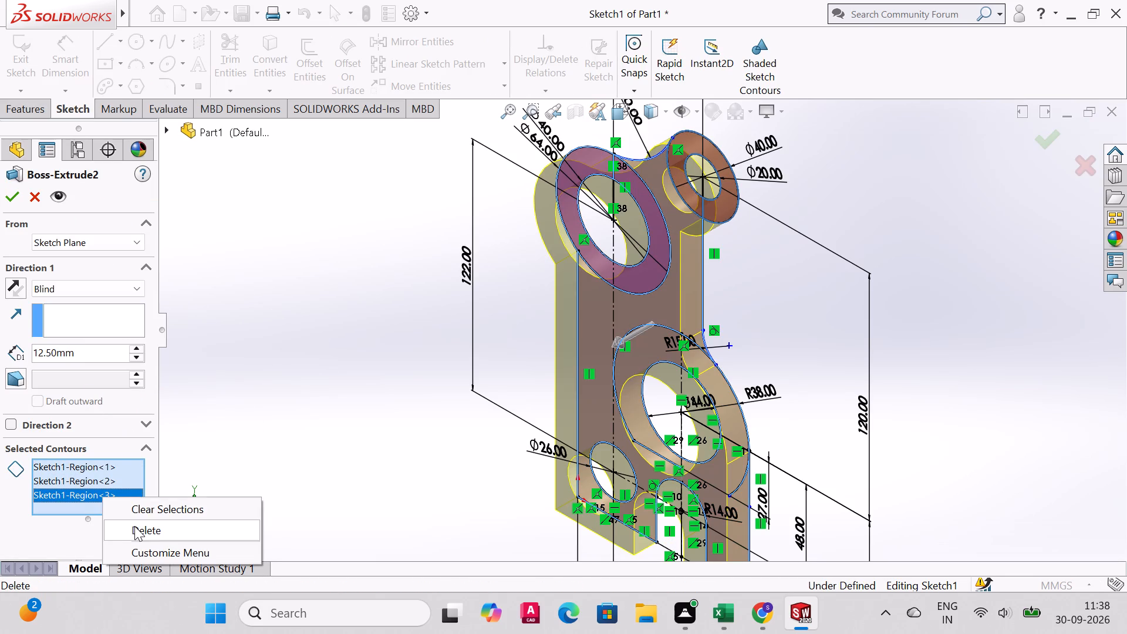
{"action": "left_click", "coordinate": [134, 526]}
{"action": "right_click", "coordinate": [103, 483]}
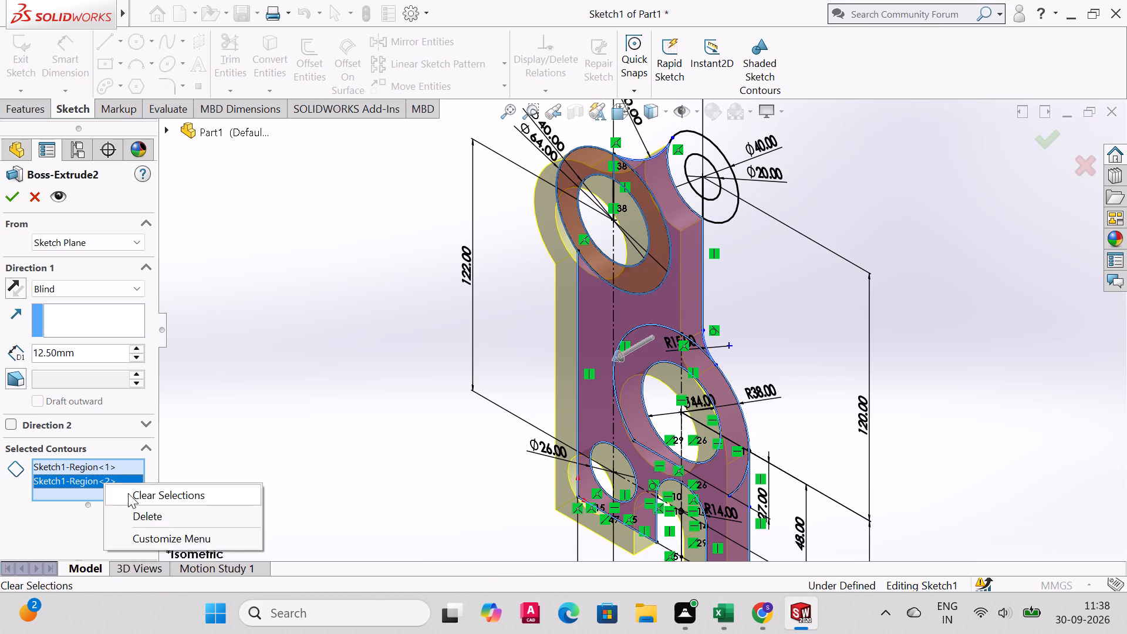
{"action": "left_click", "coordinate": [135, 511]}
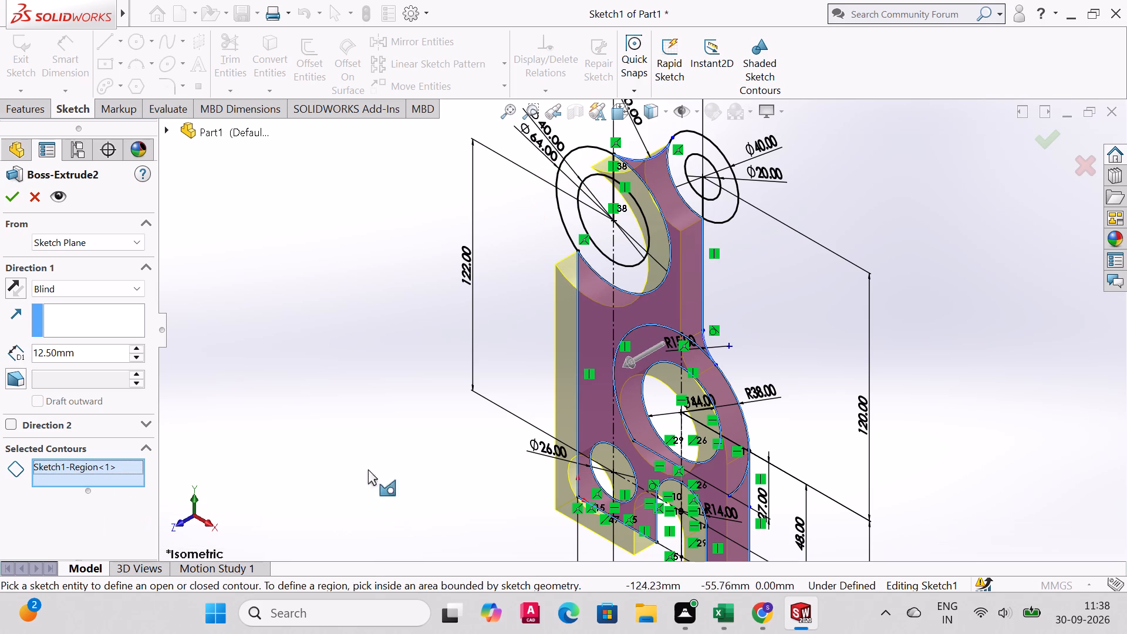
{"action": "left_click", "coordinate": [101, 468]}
Examine the 12.50 mm extrusion preview from the front, back, left, right, bottom and isometric views.
{"action": "middle_click_drag", "start_coordinate": [469, 443], "coordinate": [558, 442]}
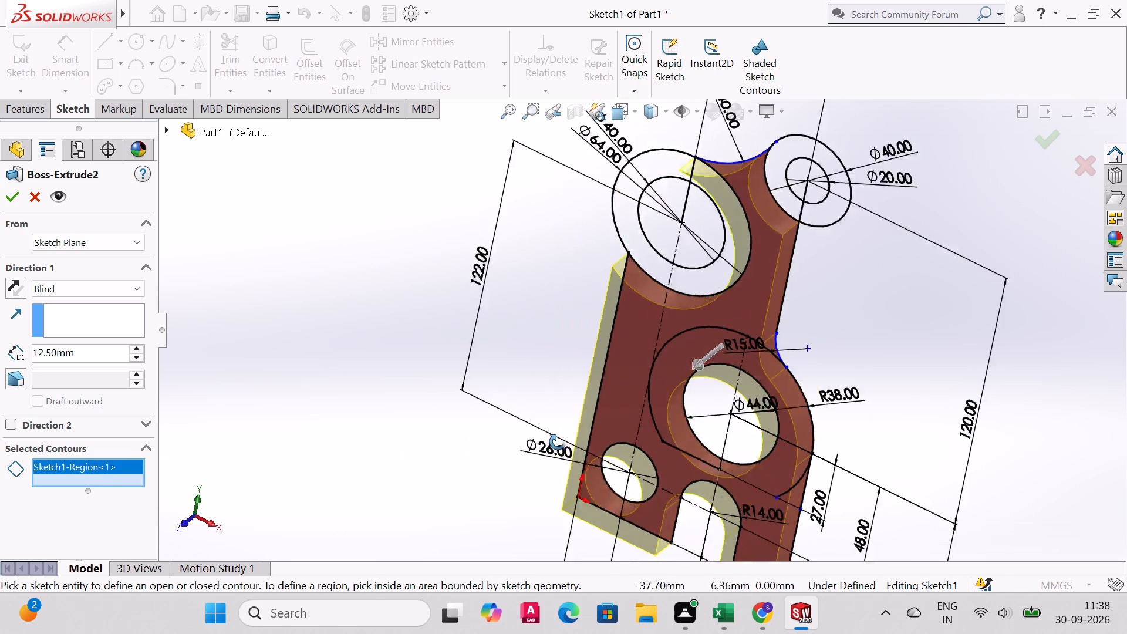
{"action": "middle_click_drag", "start_coordinate": [558, 442], "coordinate": [623, 531]}
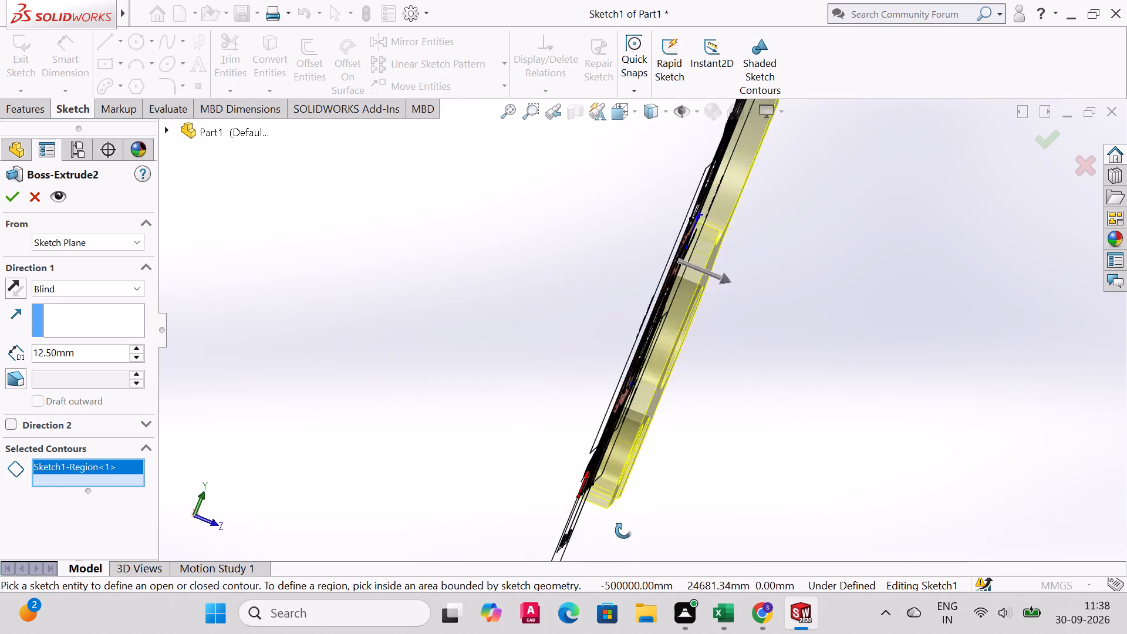
{"action": "middle_click_drag", "start_coordinate": [623, 531], "coordinate": [626, 501]}
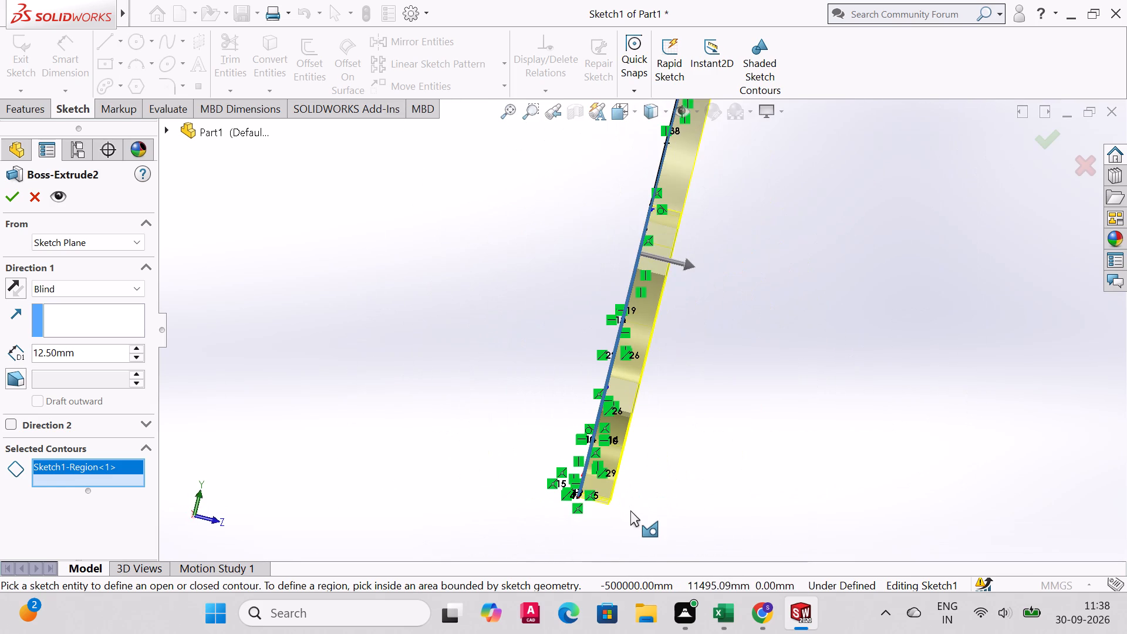
{"action": "key", "text": "ctrl+1"}
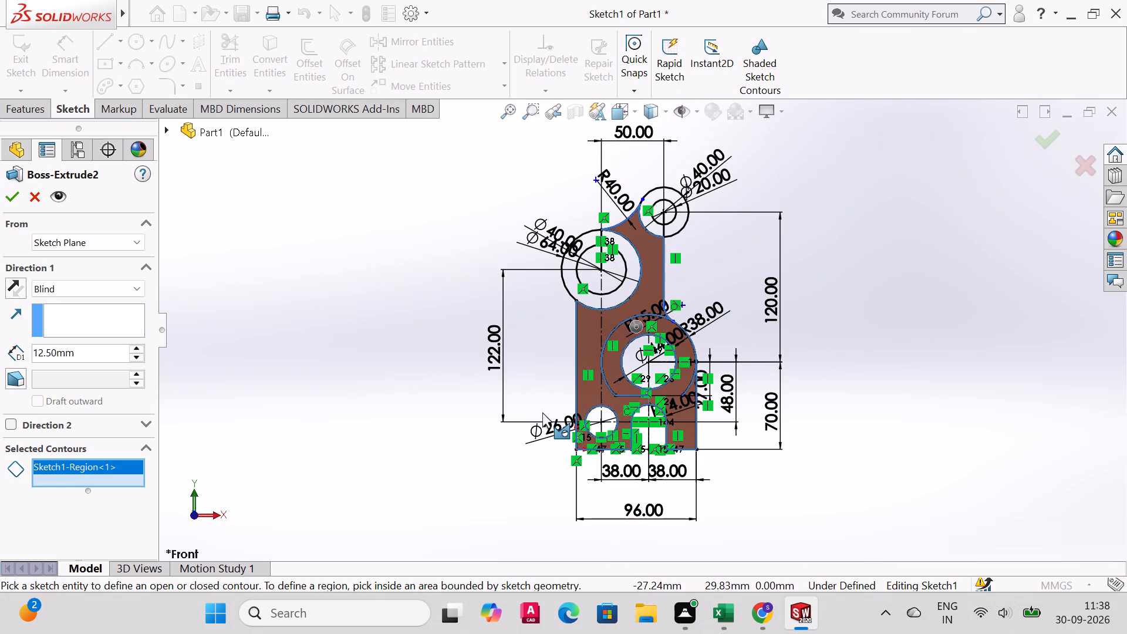
{"action": "key", "text": "ctrl+2"}
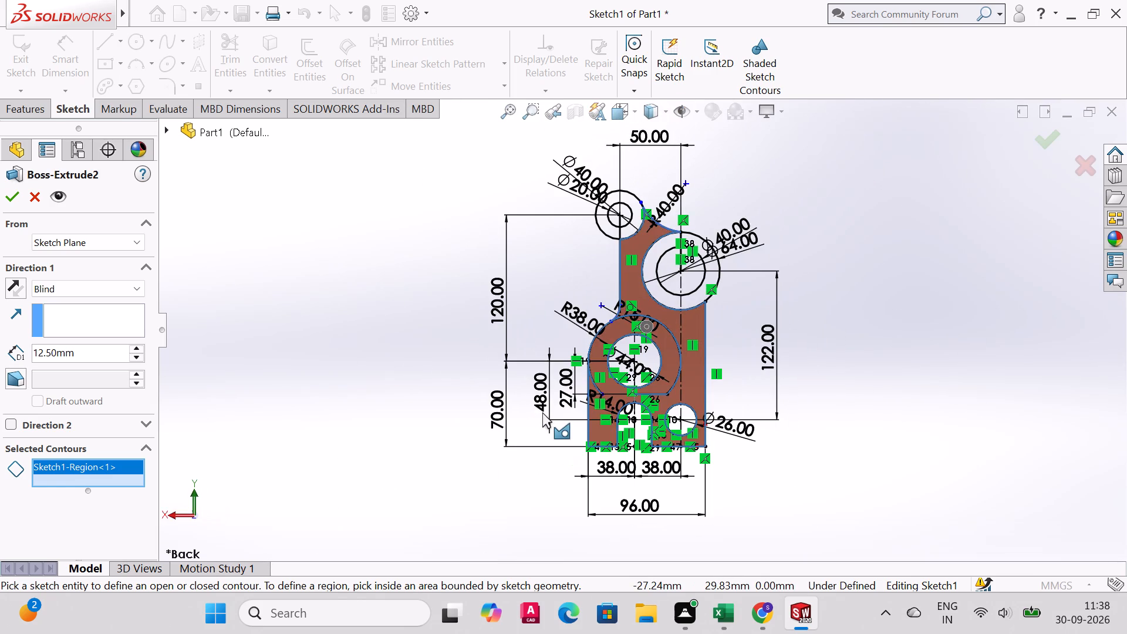
{"action": "key", "text": "ctrl+3"}
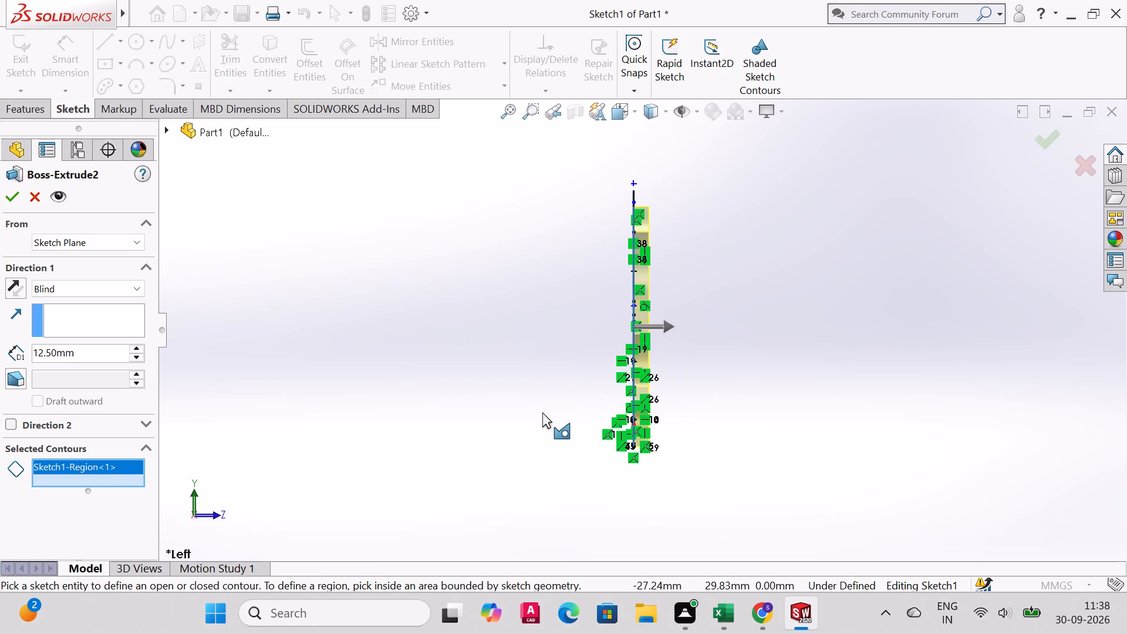
{"action": "key", "text": "ctrl+4"}
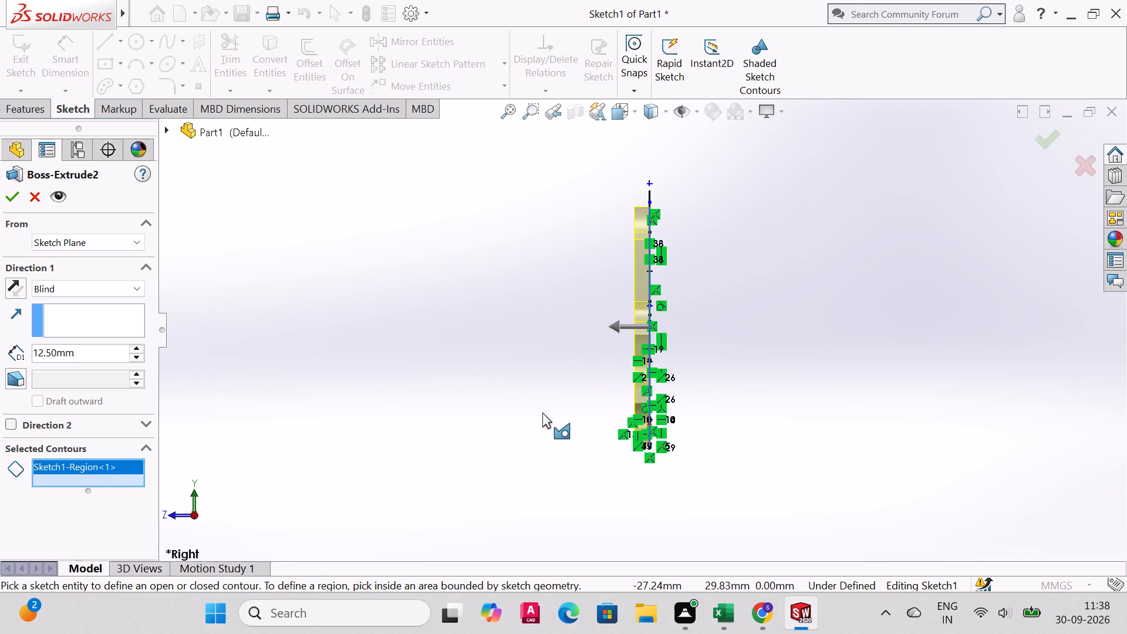
{"action": "key", "text": "ctrl+6"}
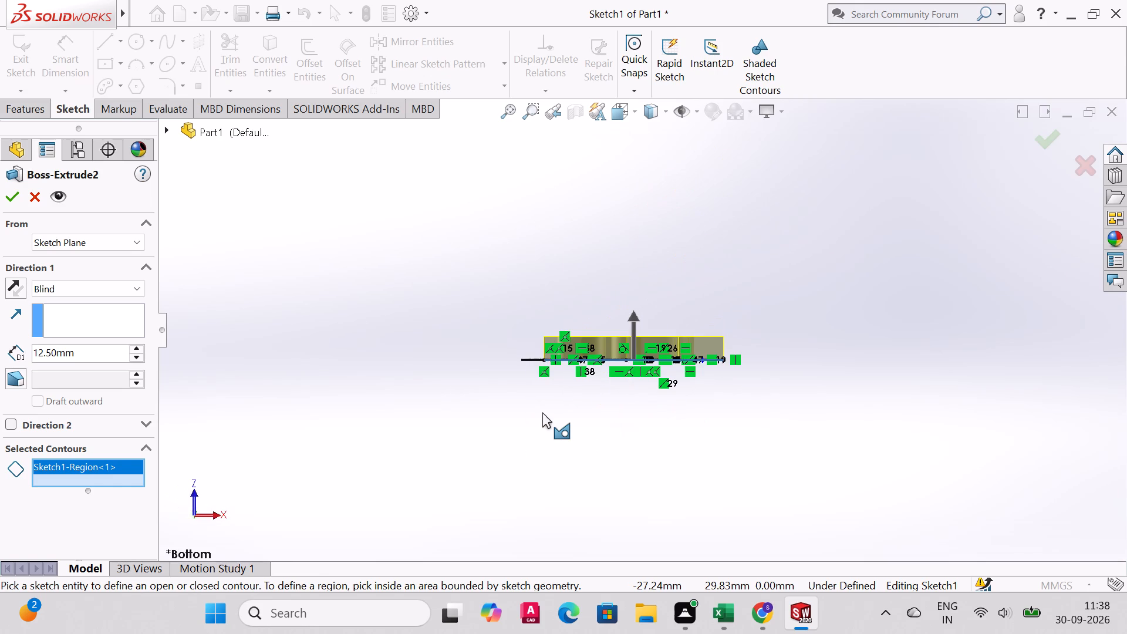
{"action": "key", "text": "ctrl+7"}
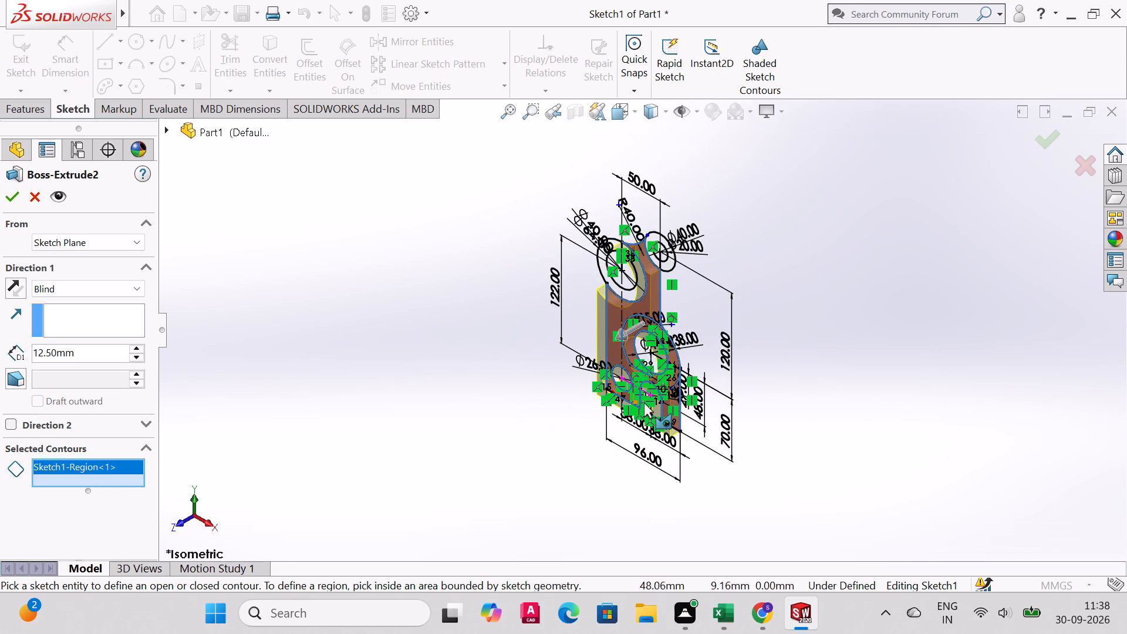
{"action": "scroll", "coordinate": [676, 397], "scroll_direction": "up", "scroll_amount": 2}
{"action": "scroll", "coordinate": [676, 397], "scroll_direction": "down", "scroll_amount": 6}
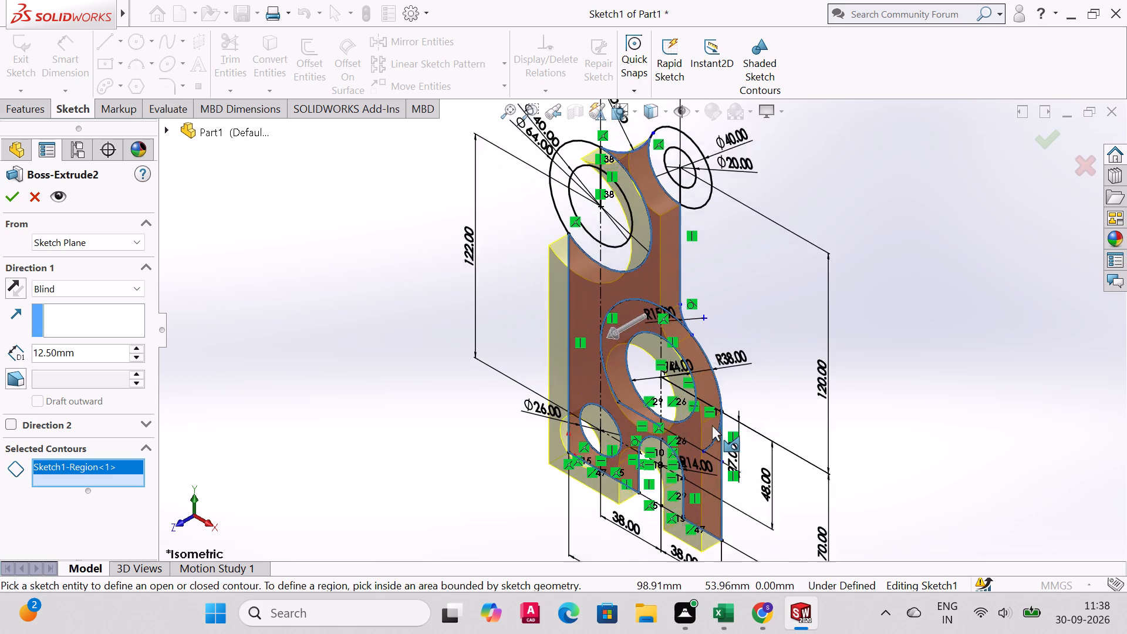
{"action": "scroll", "coordinate": [712, 425], "scroll_direction": "down", "scroll_amount": 2}
{"action": "scroll", "coordinate": [711, 417], "scroll_direction": "up", "scroll_amount": 4}
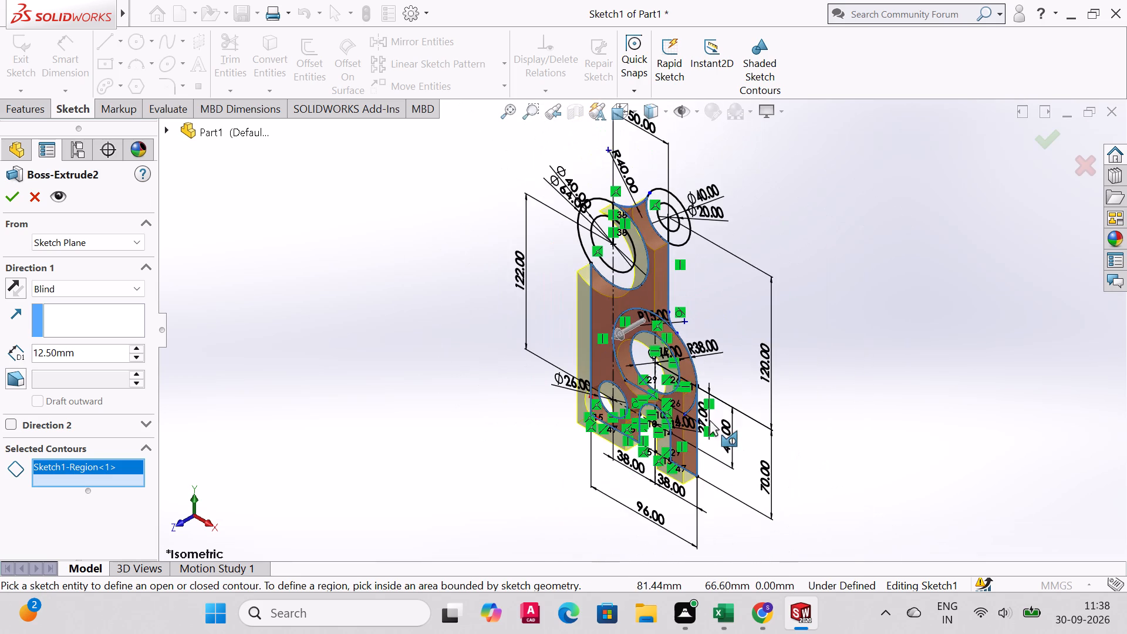
{"action": "scroll", "coordinate": [710, 434], "scroll_direction": "down", "scroll_amount": 3}
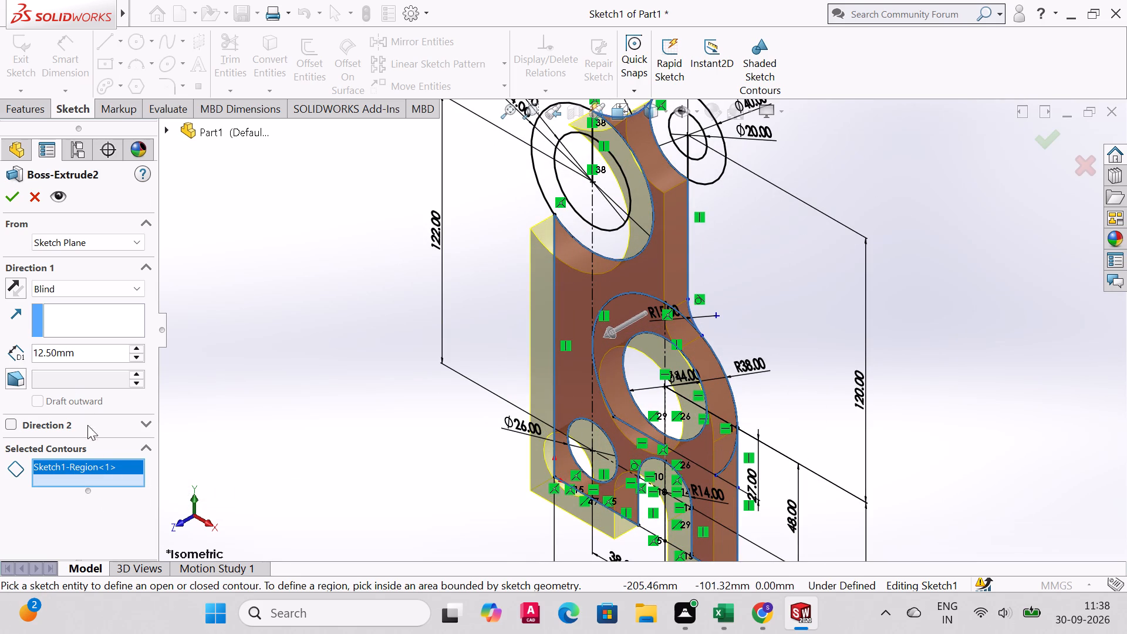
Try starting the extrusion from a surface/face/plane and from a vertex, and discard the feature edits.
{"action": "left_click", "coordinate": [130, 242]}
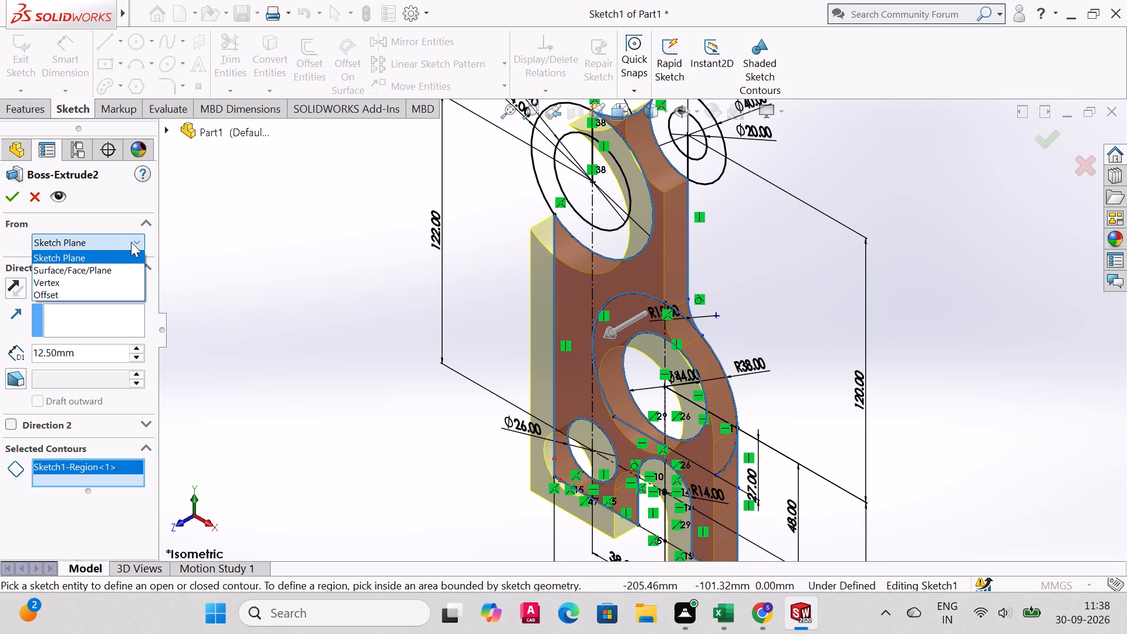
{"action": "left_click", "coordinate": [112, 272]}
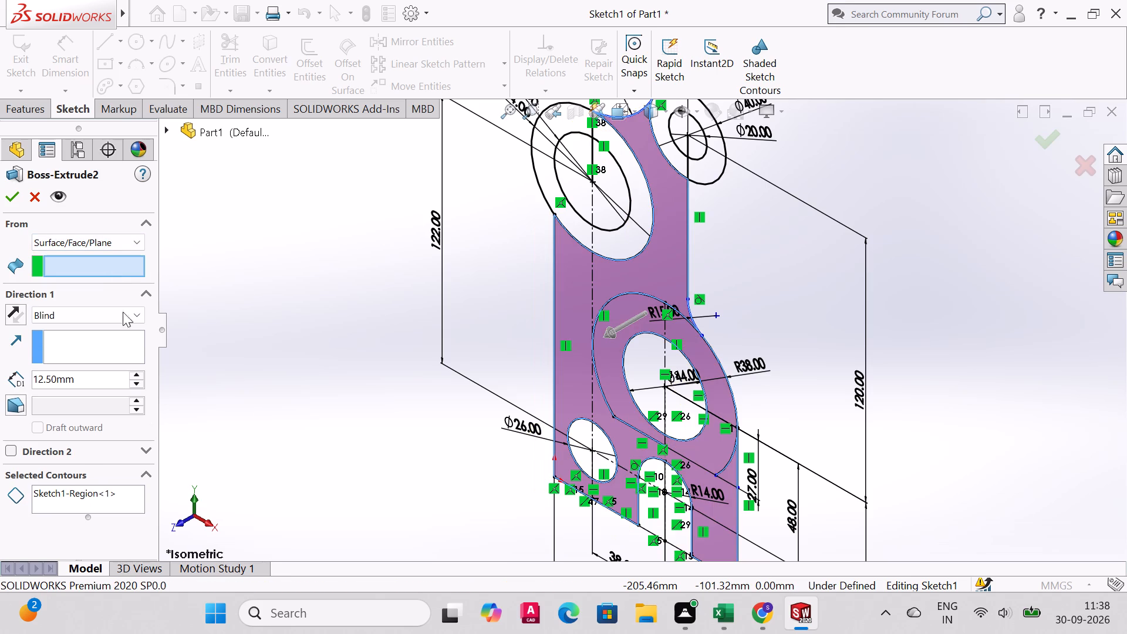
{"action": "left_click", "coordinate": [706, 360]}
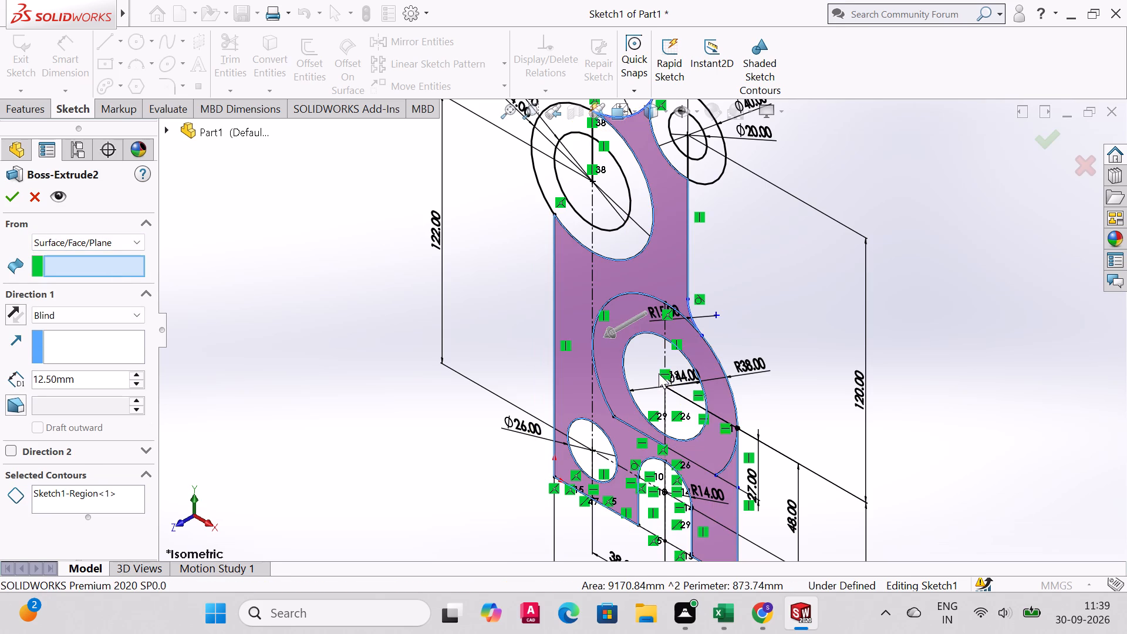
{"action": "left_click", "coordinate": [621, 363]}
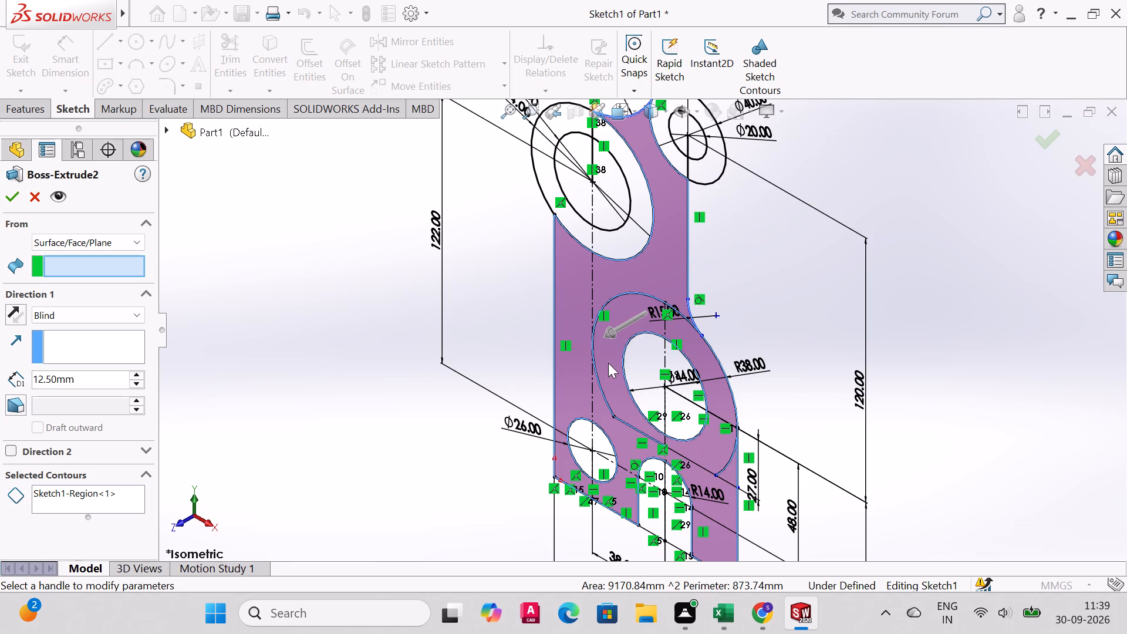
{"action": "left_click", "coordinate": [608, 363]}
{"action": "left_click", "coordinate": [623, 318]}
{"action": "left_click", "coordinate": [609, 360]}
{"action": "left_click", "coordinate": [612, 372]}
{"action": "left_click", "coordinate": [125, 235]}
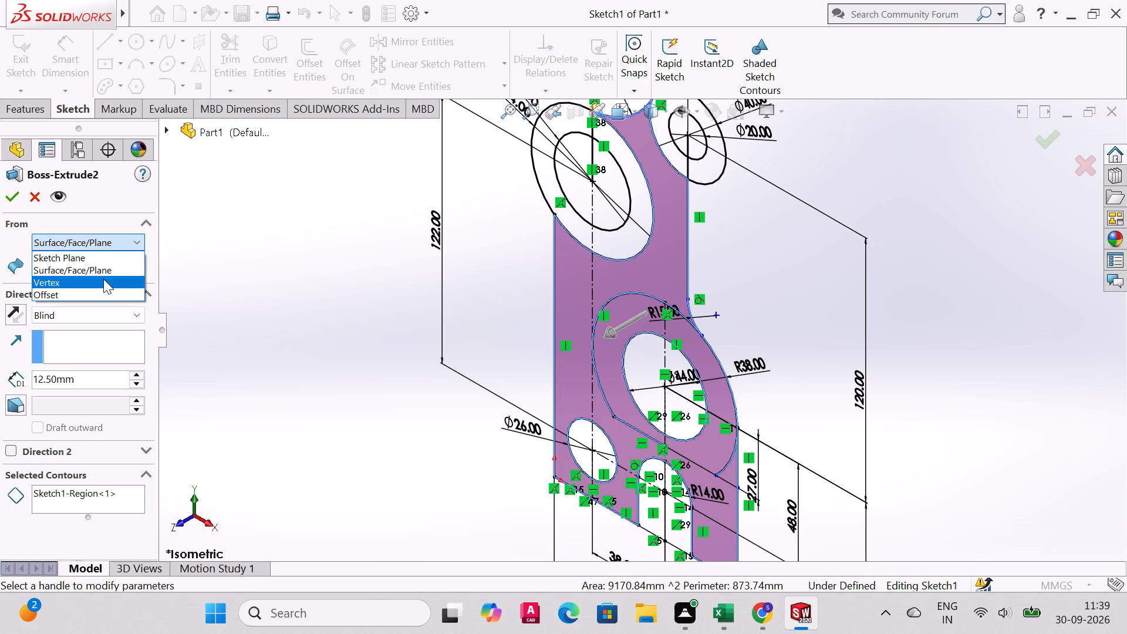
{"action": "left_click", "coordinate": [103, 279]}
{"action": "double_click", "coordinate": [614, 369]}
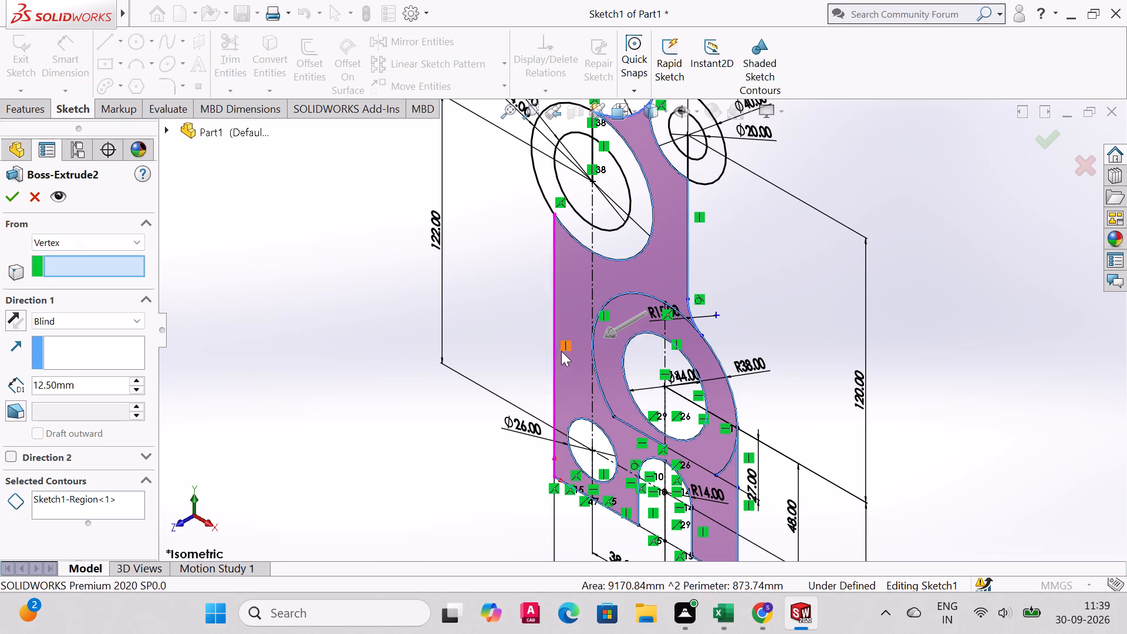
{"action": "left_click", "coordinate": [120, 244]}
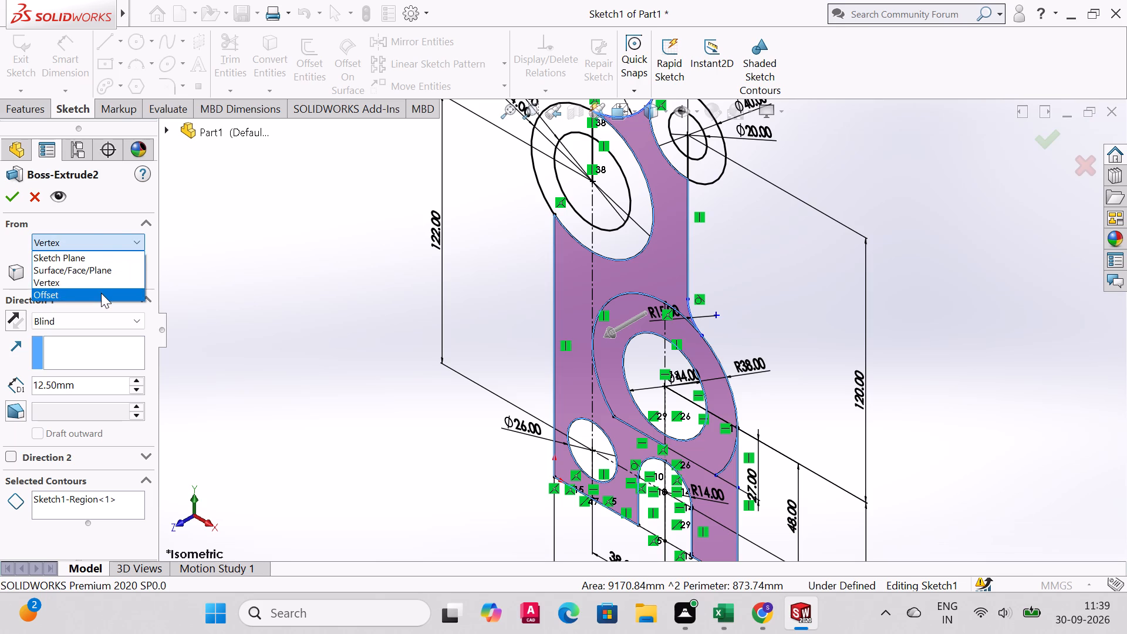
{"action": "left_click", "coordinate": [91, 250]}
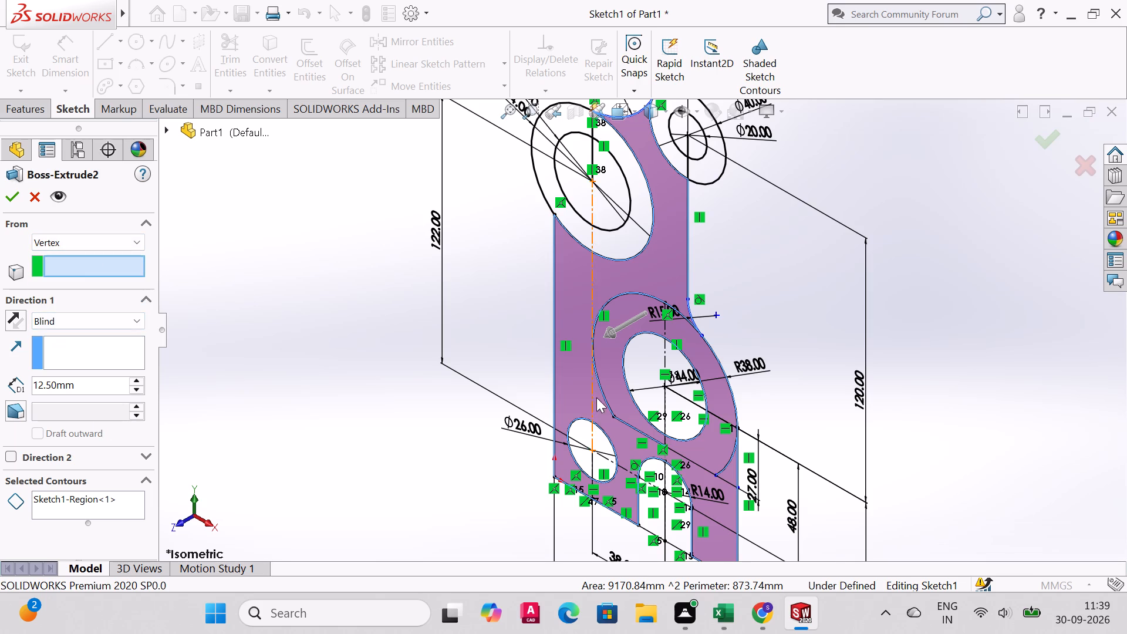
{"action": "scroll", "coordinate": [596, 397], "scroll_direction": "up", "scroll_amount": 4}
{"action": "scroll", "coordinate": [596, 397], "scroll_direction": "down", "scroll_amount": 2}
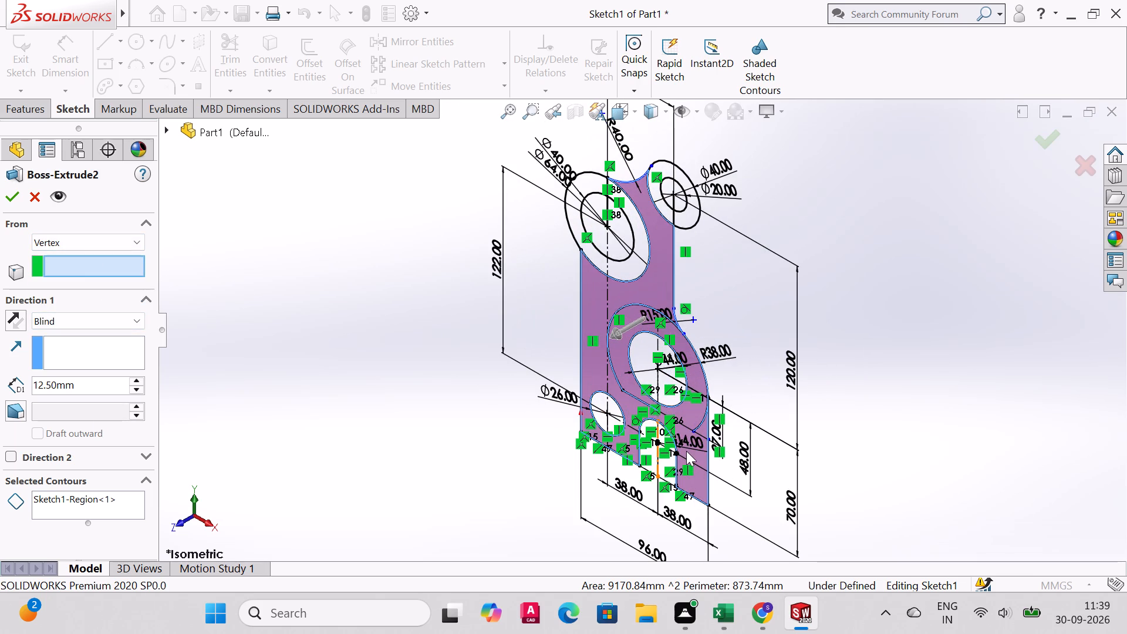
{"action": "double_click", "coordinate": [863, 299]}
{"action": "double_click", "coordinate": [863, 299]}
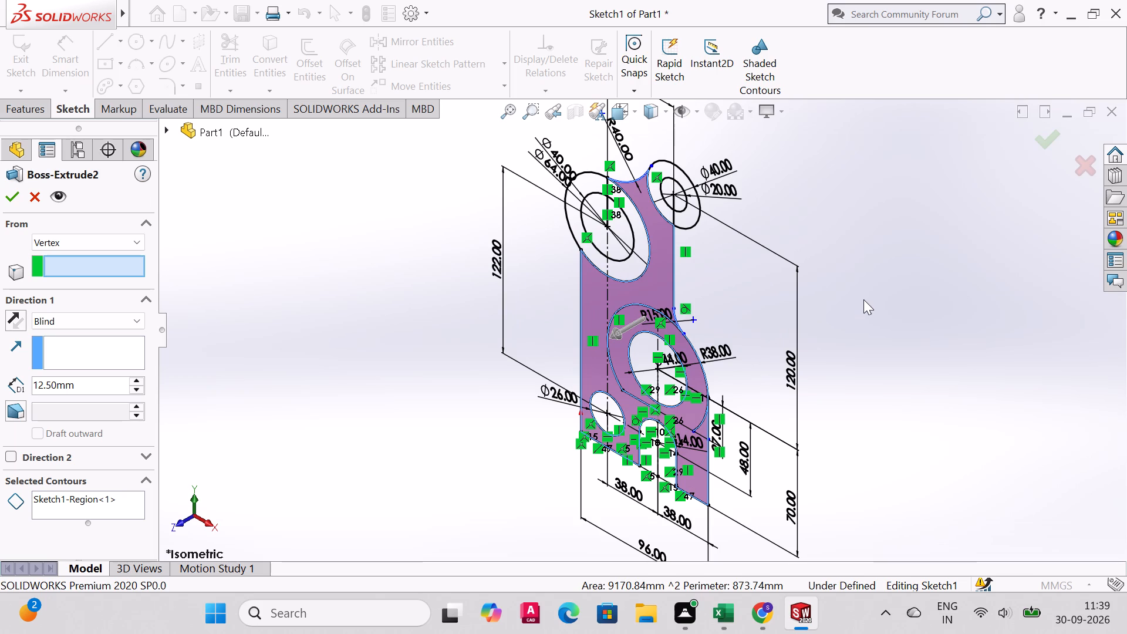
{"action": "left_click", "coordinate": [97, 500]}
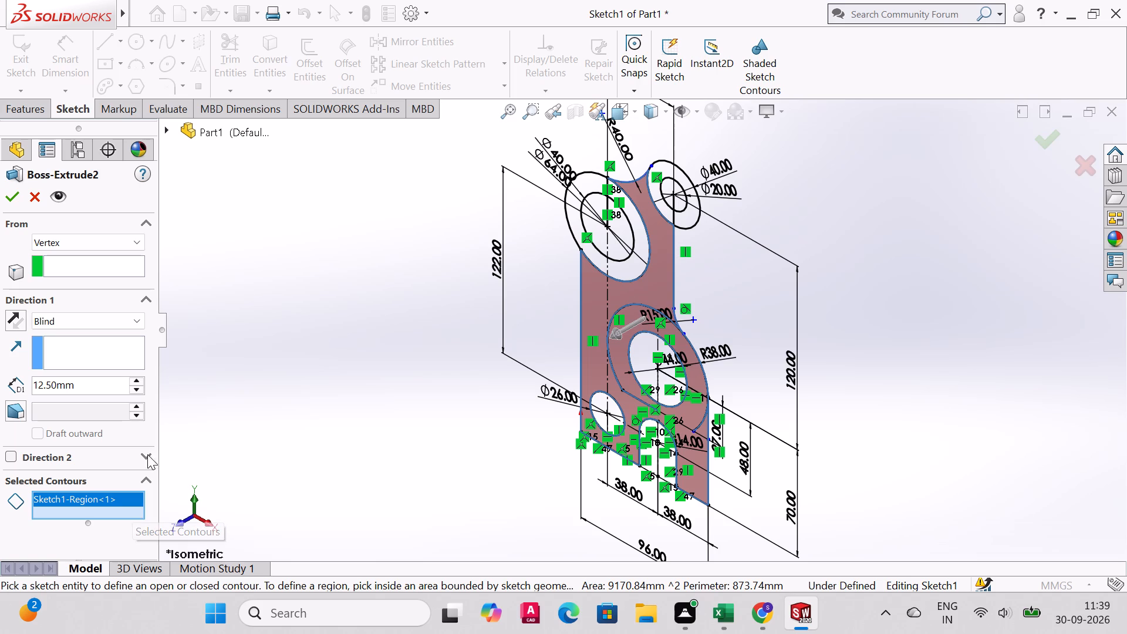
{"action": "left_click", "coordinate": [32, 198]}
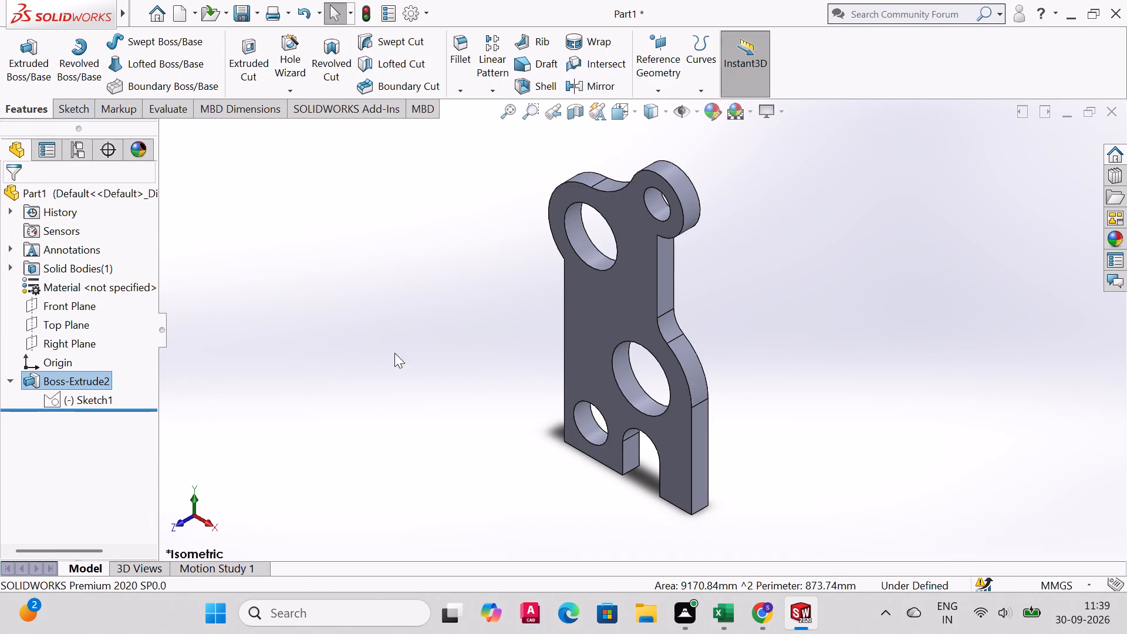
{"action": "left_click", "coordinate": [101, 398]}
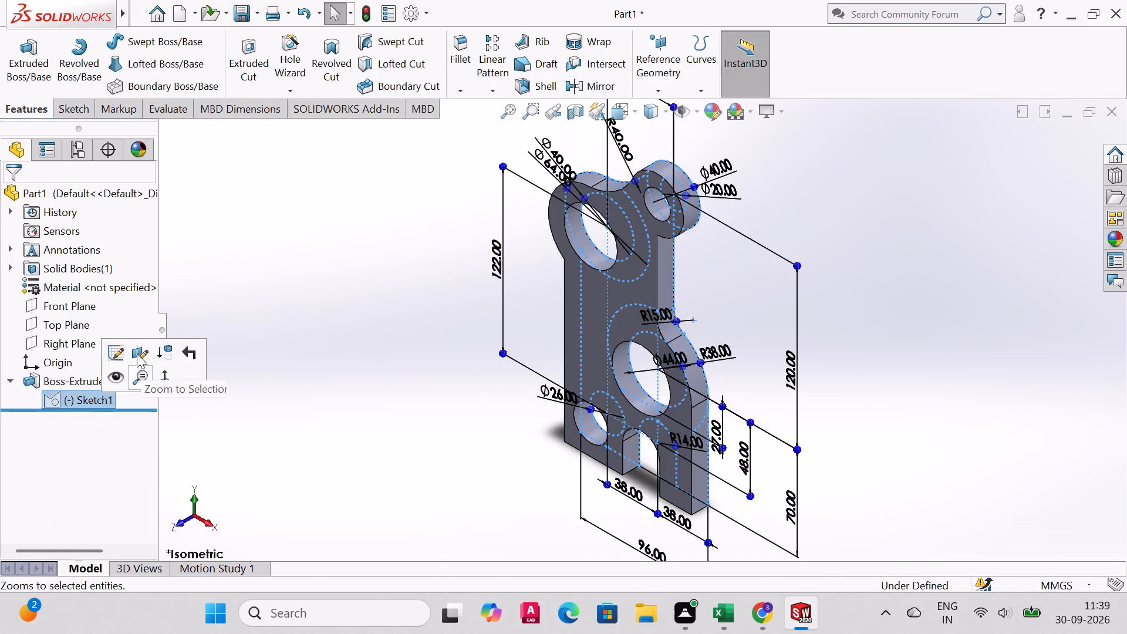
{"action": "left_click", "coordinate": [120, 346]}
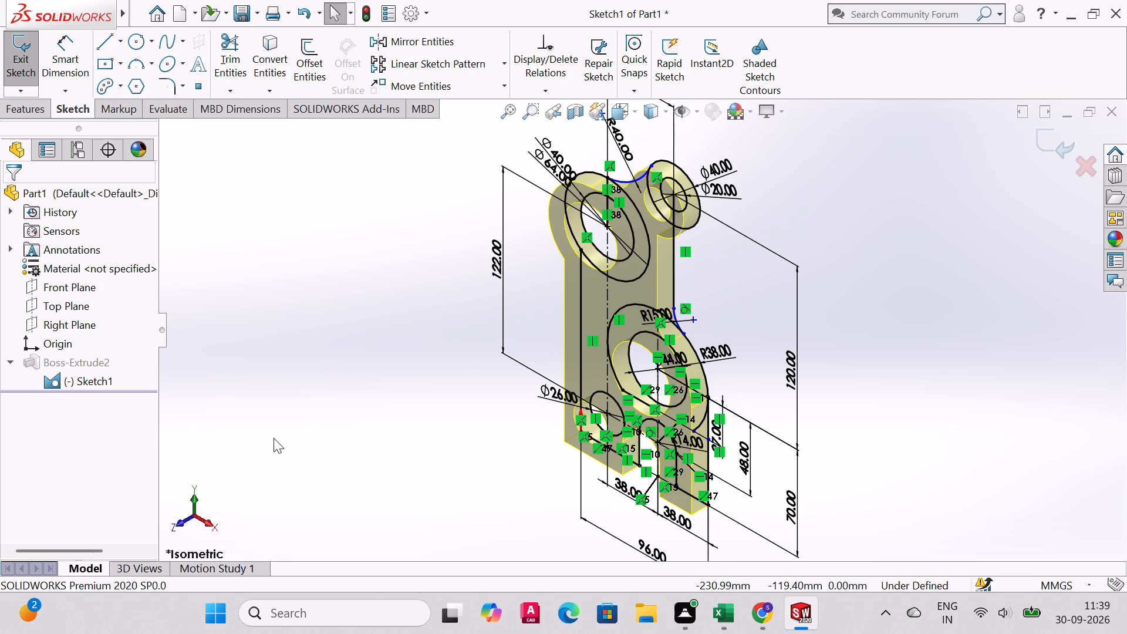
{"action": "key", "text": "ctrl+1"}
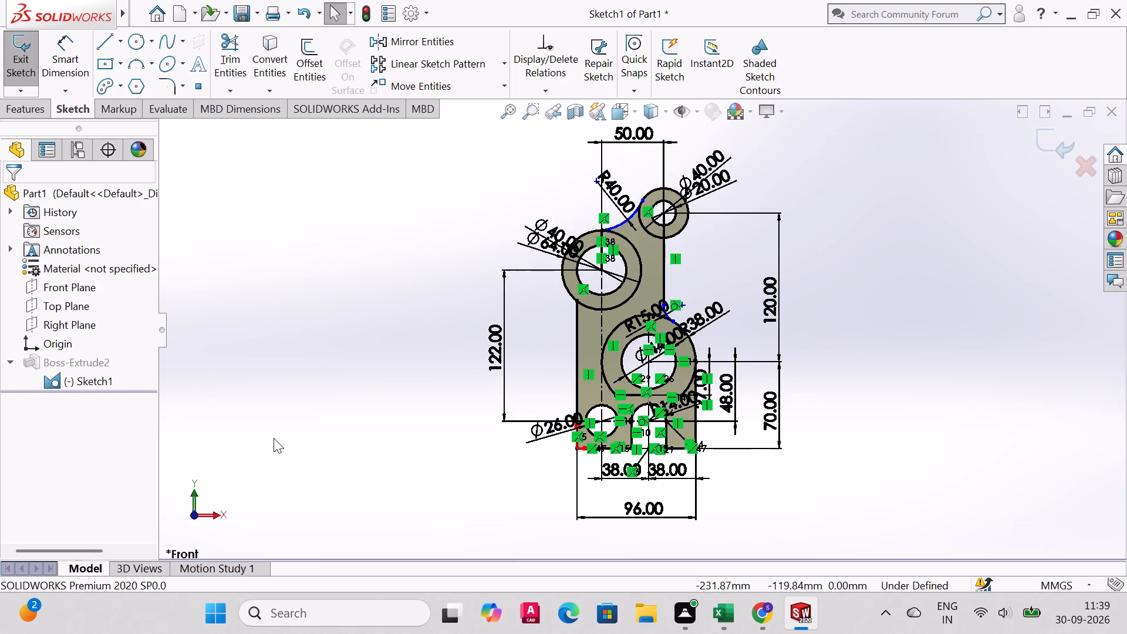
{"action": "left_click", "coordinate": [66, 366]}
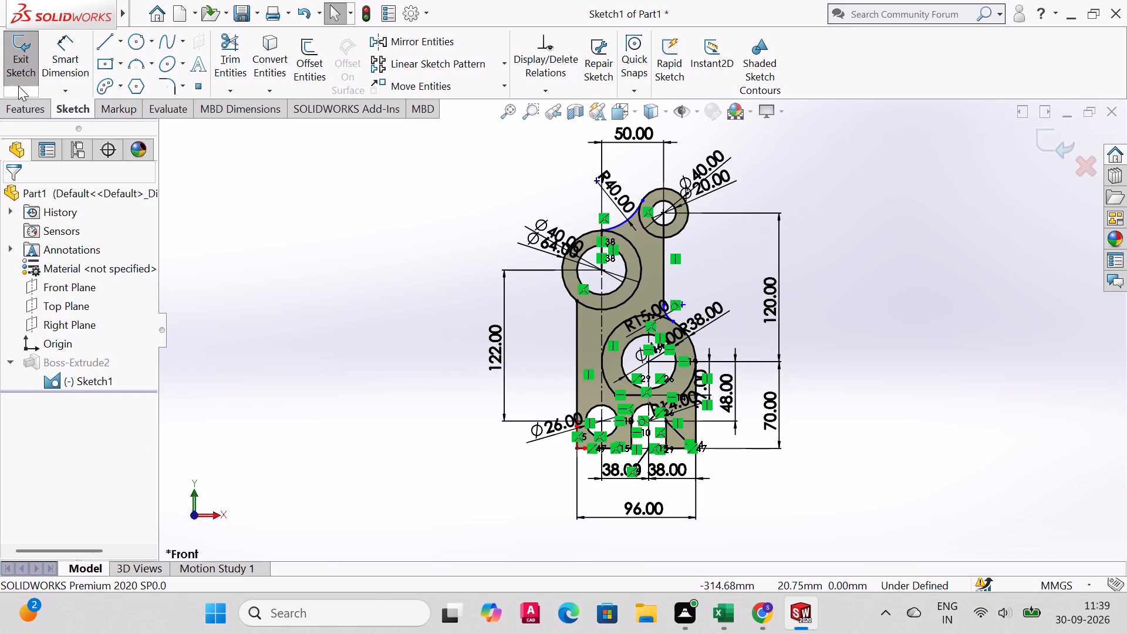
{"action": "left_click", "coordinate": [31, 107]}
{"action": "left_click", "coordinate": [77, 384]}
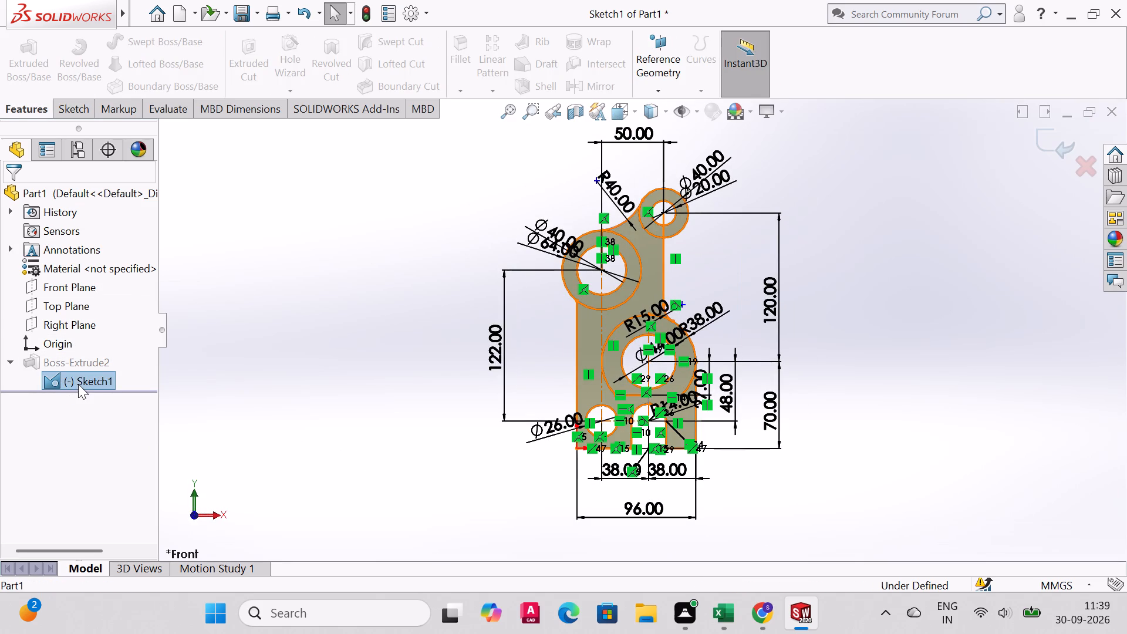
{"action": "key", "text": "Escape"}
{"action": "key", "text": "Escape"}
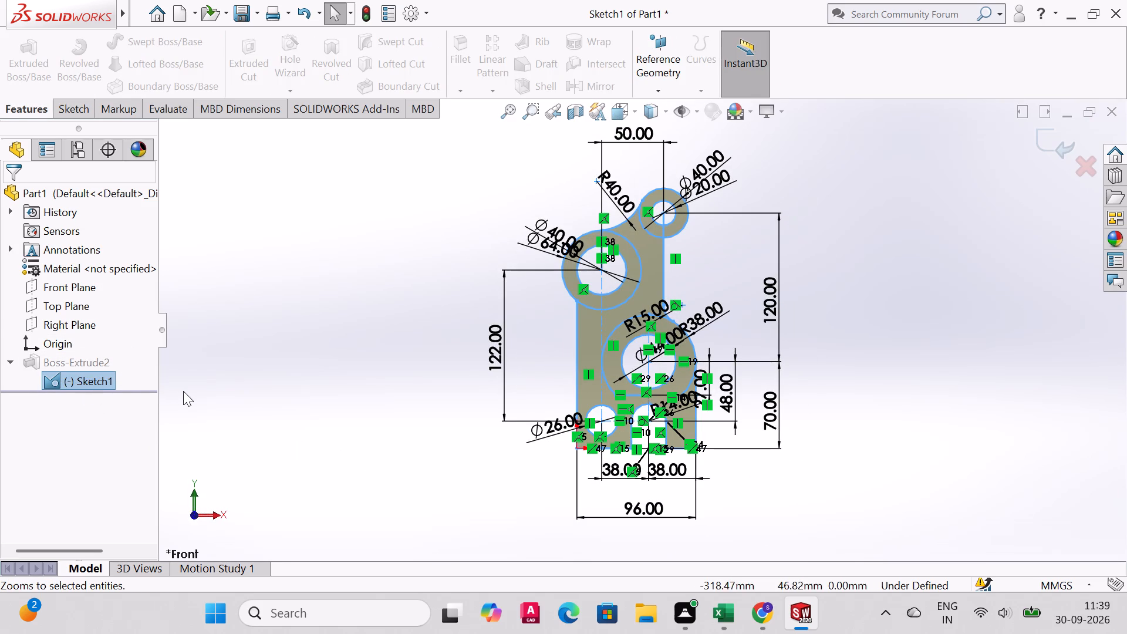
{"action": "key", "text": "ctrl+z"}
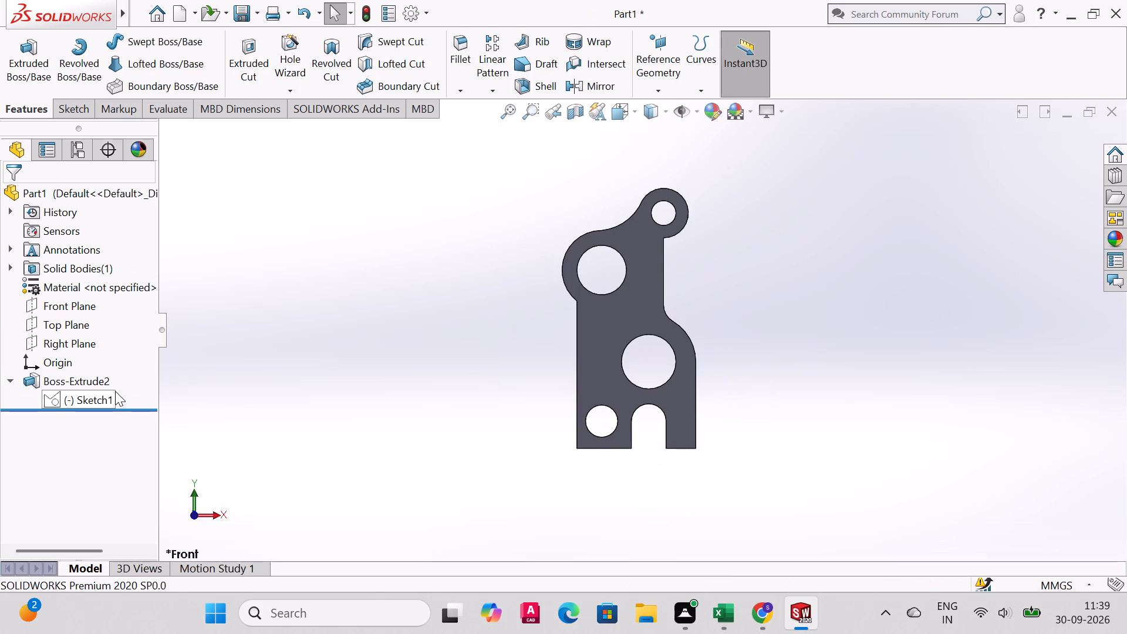
Delete the Boss-Extrude2 feature while keeping its sketch.
{"action": "right_click", "coordinate": [100, 377]}
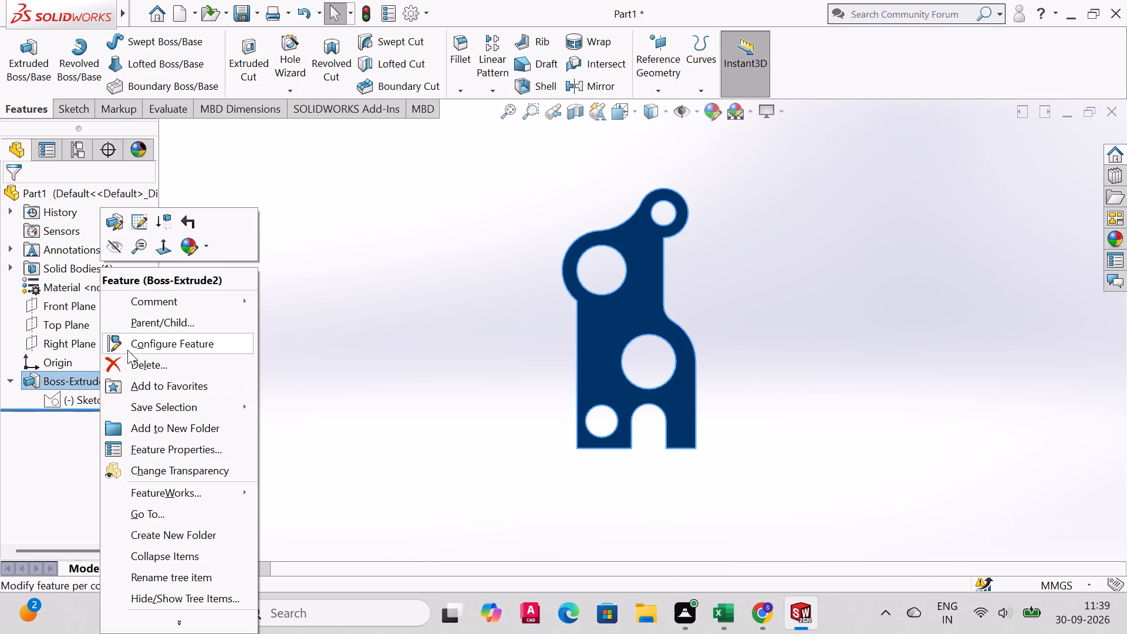
{"action": "left_click", "coordinate": [133, 365]}
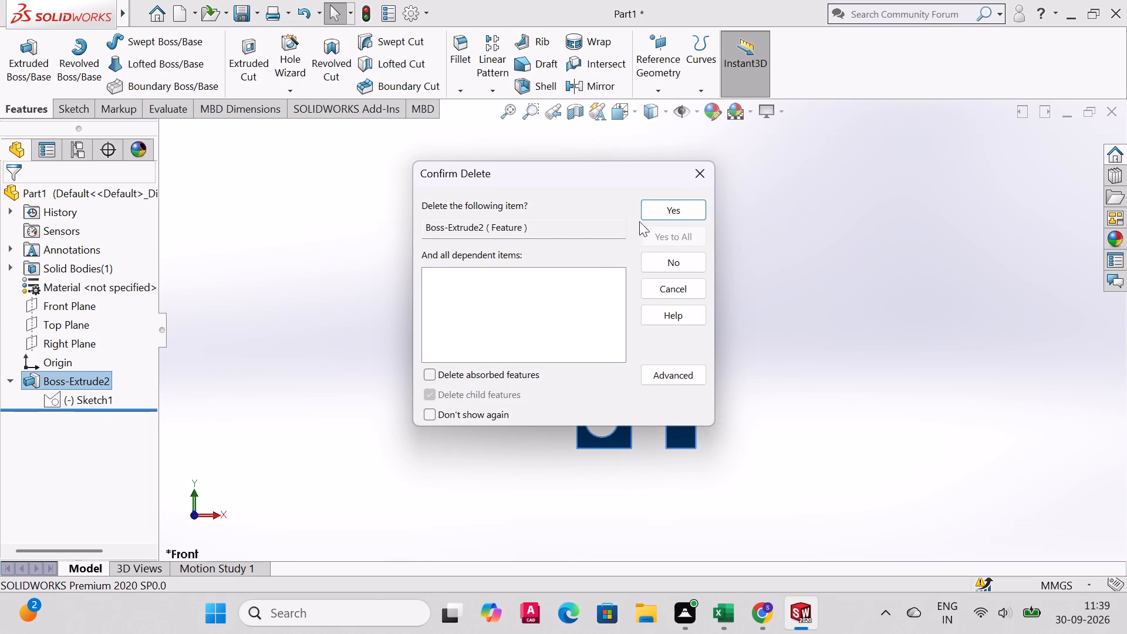
{"action": "left_click", "coordinate": [686, 215]}
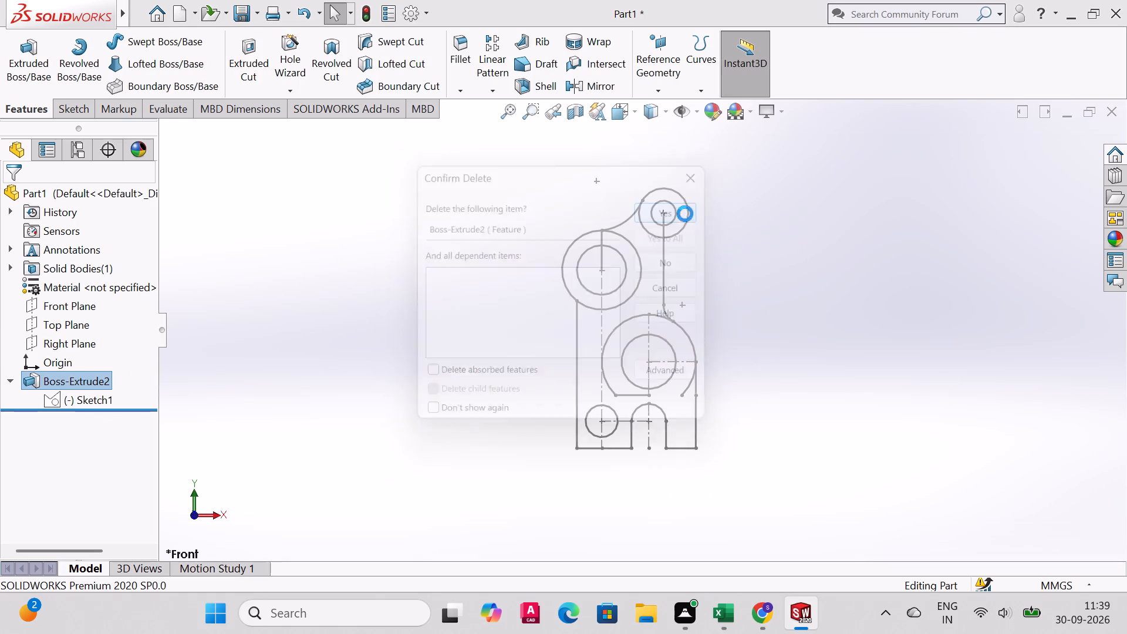
Edit Sketch1 and draw a horizontal line from the centreline below the Ø44 circle to the plate's nearby vertical edge, then exit the sketch.
{"action": "left_click", "coordinate": [87, 356]}
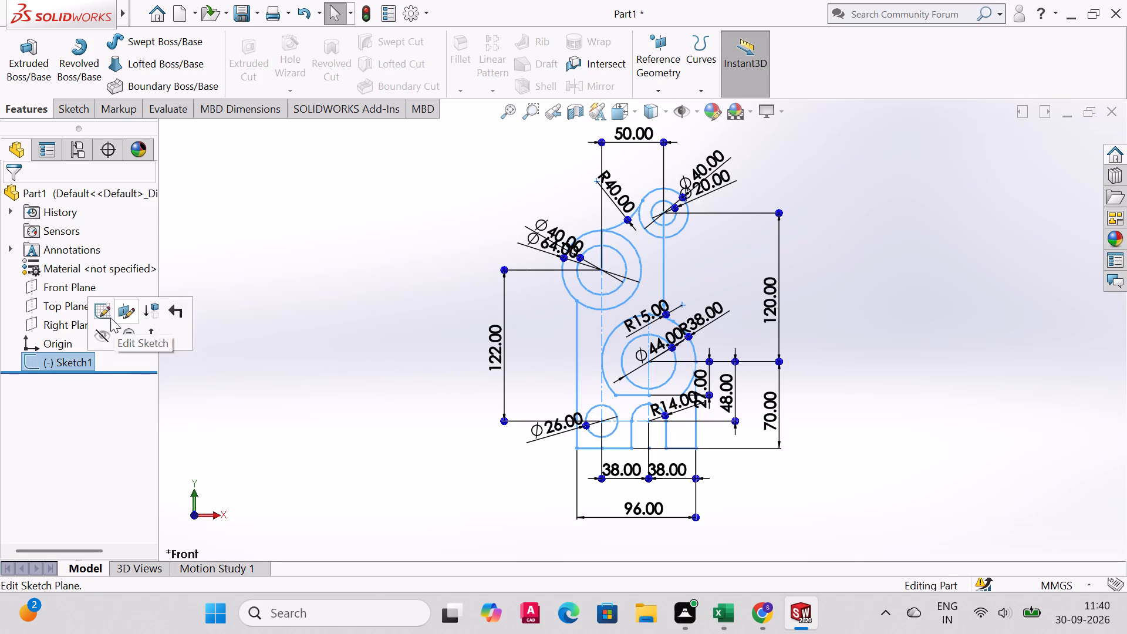
{"action": "left_click", "coordinate": [107, 313]}
{"action": "scroll", "coordinate": [691, 444], "scroll_direction": "up", "scroll_amount": 2}
{"action": "scroll", "coordinate": [708, 416], "scroll_direction": "down", "scroll_amount": 2}
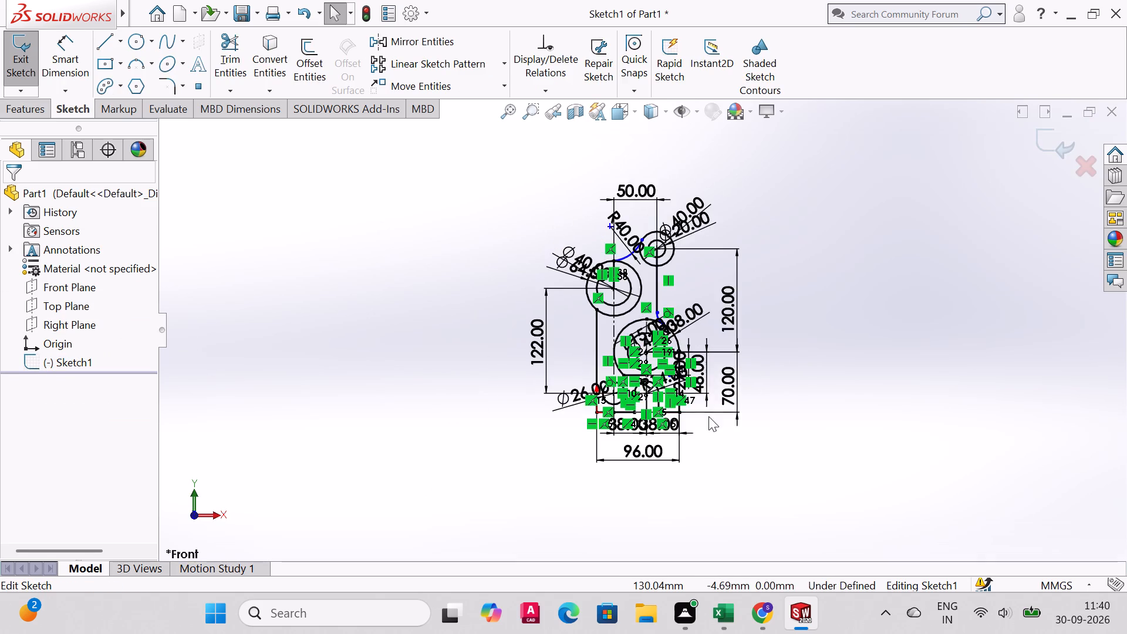
{"action": "scroll", "coordinate": [708, 416], "scroll_direction": "down", "scroll_amount": 7}
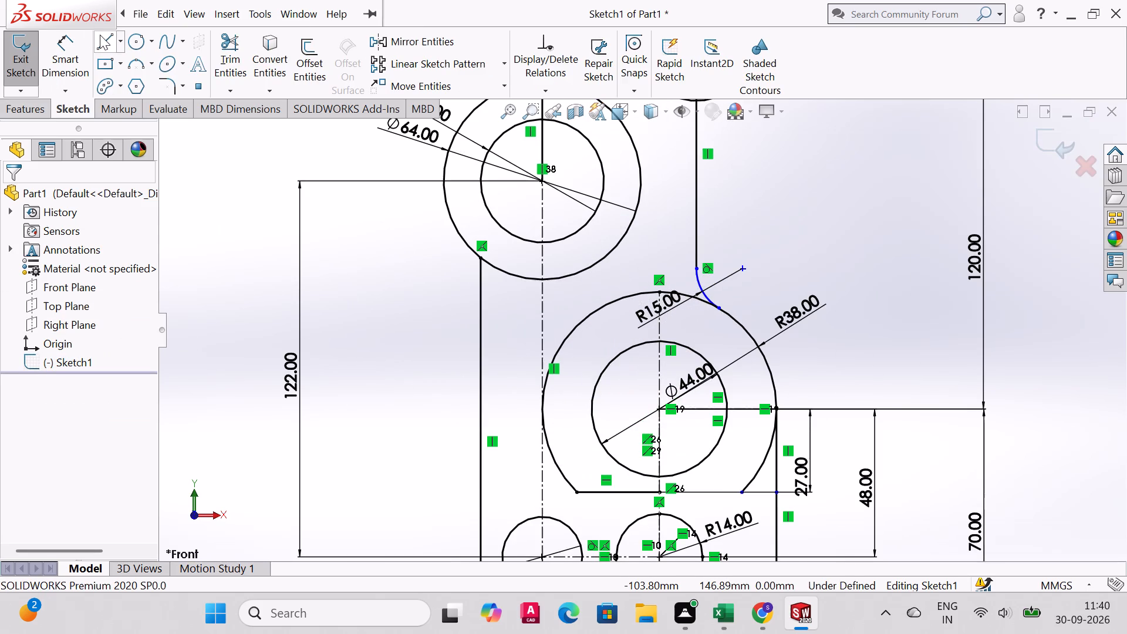
{"action": "left_click", "coordinate": [100, 35]}
{"action": "left_click", "coordinate": [660, 492]}
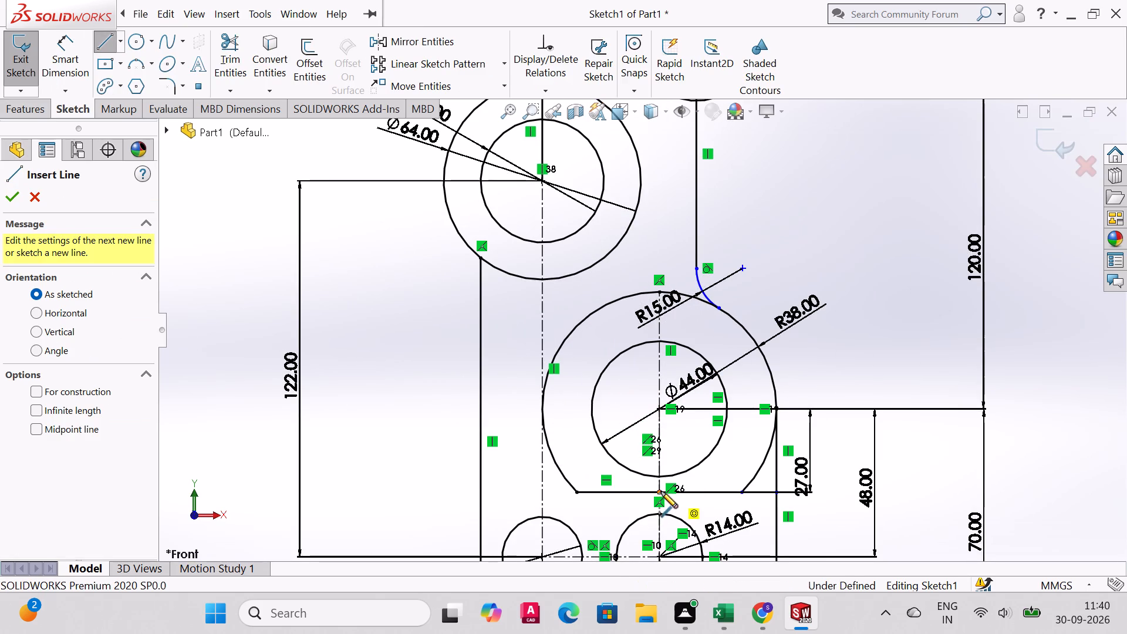
{"action": "left_click", "coordinate": [777, 493]}
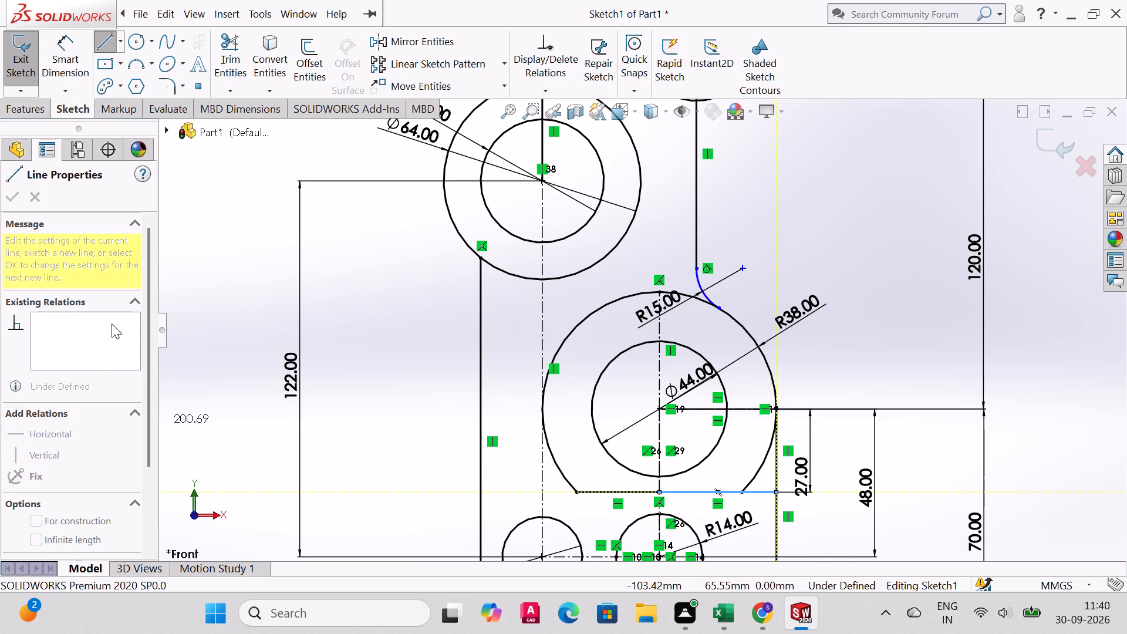
{"action": "right_click", "coordinate": [704, 459]}
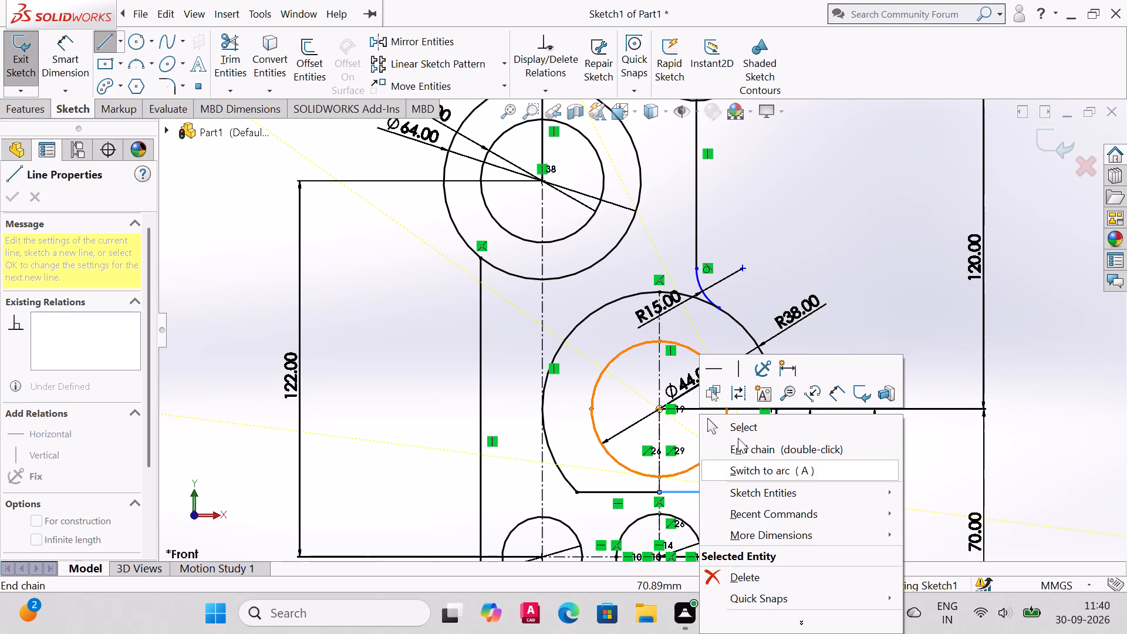
{"action": "left_click", "coordinate": [747, 421]}
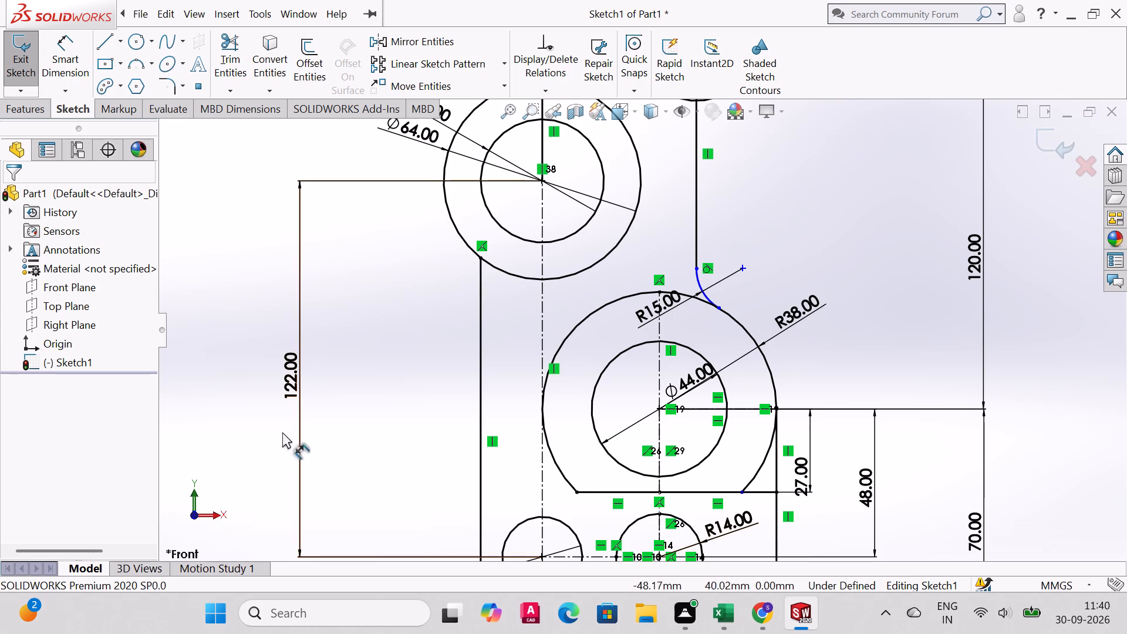
{"action": "left_click", "coordinate": [16, 68]}
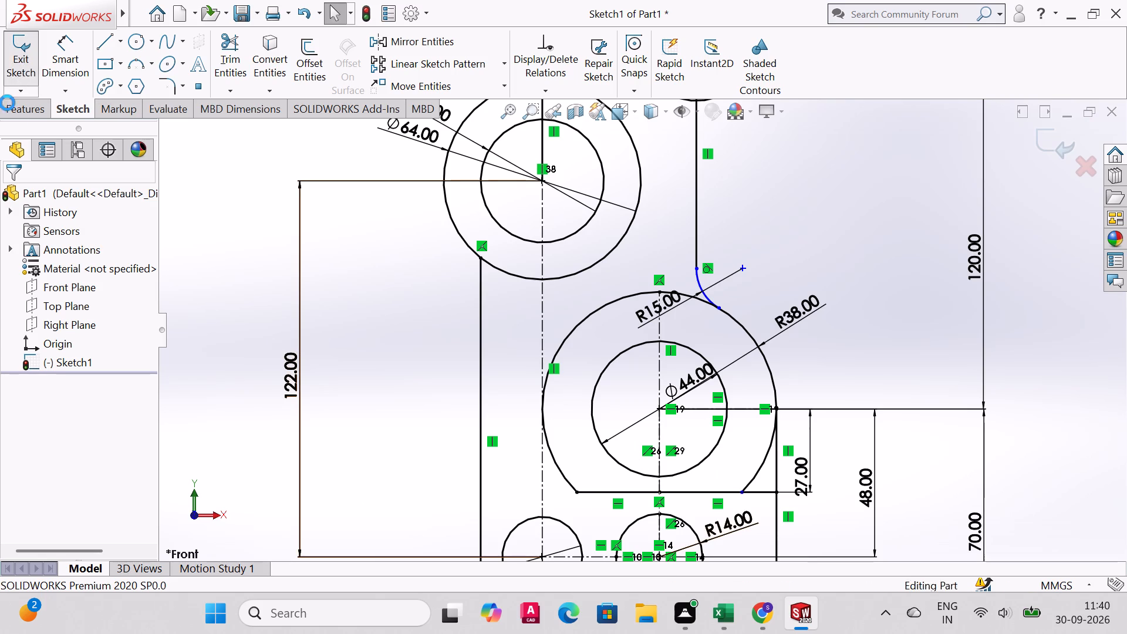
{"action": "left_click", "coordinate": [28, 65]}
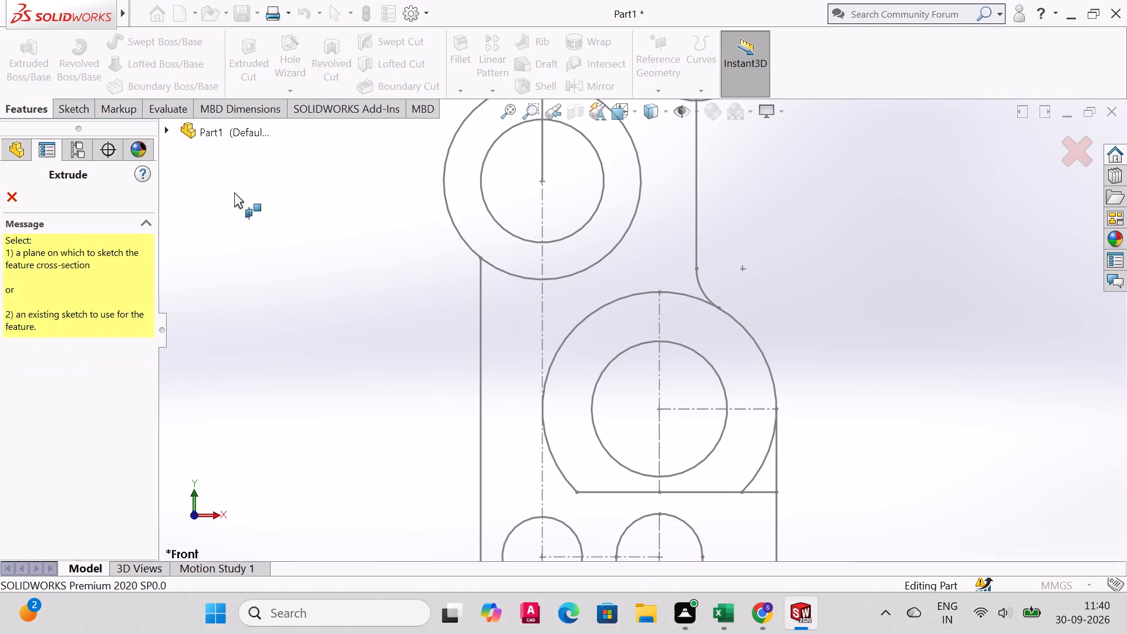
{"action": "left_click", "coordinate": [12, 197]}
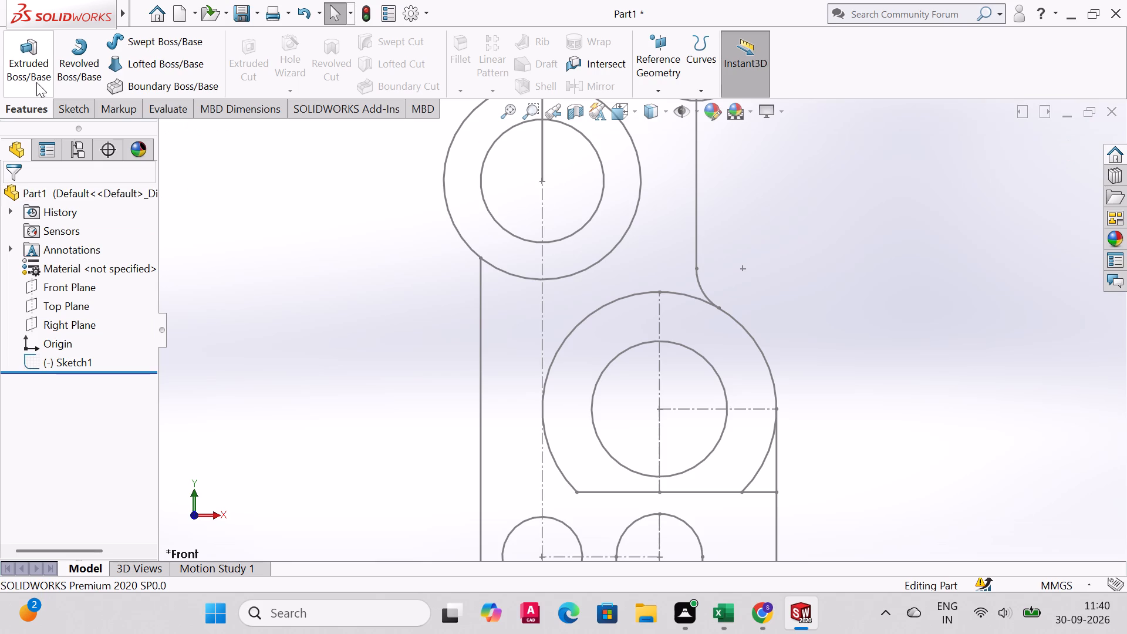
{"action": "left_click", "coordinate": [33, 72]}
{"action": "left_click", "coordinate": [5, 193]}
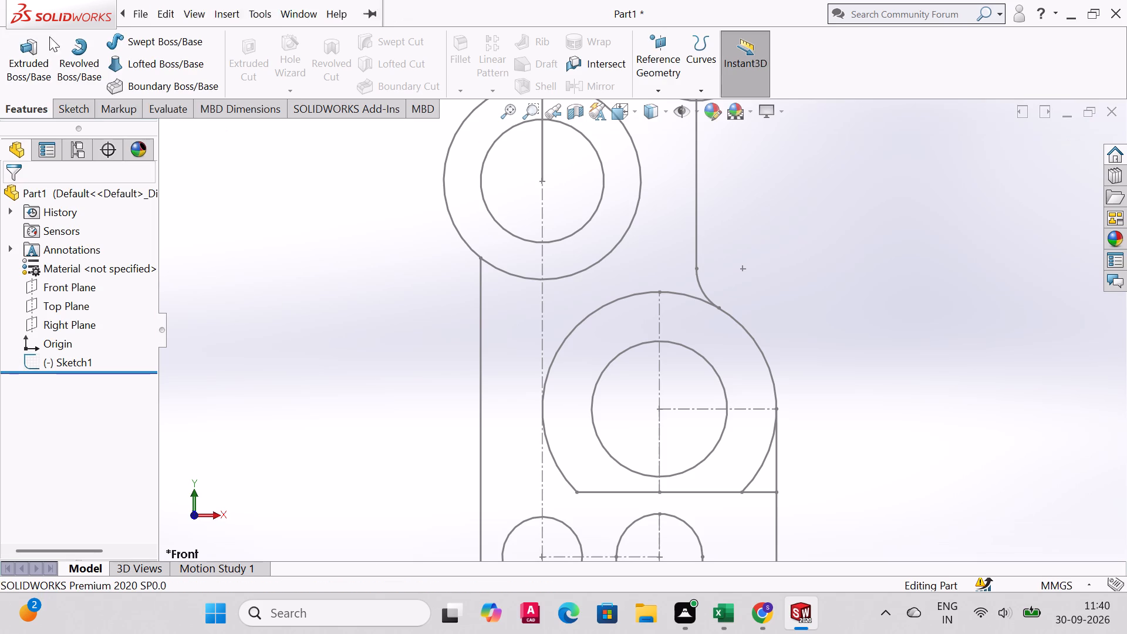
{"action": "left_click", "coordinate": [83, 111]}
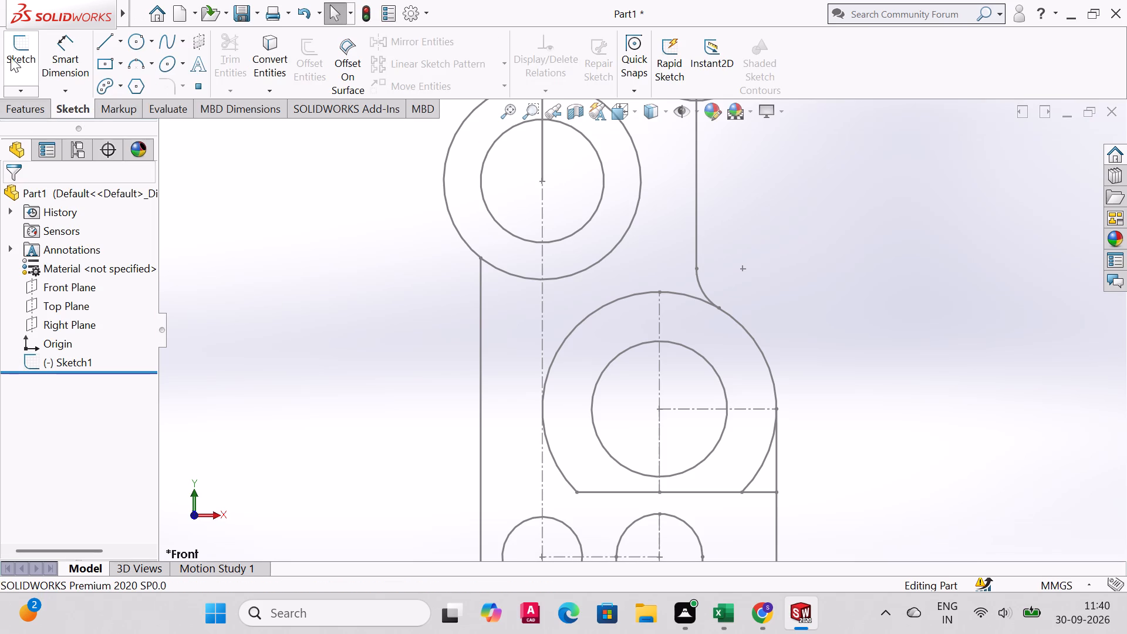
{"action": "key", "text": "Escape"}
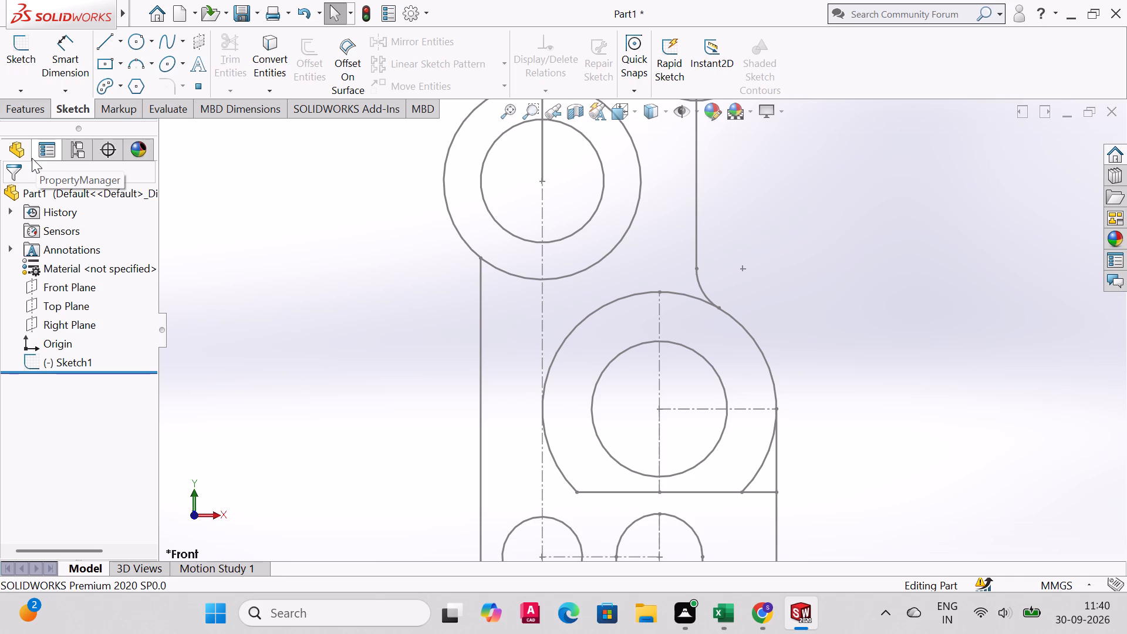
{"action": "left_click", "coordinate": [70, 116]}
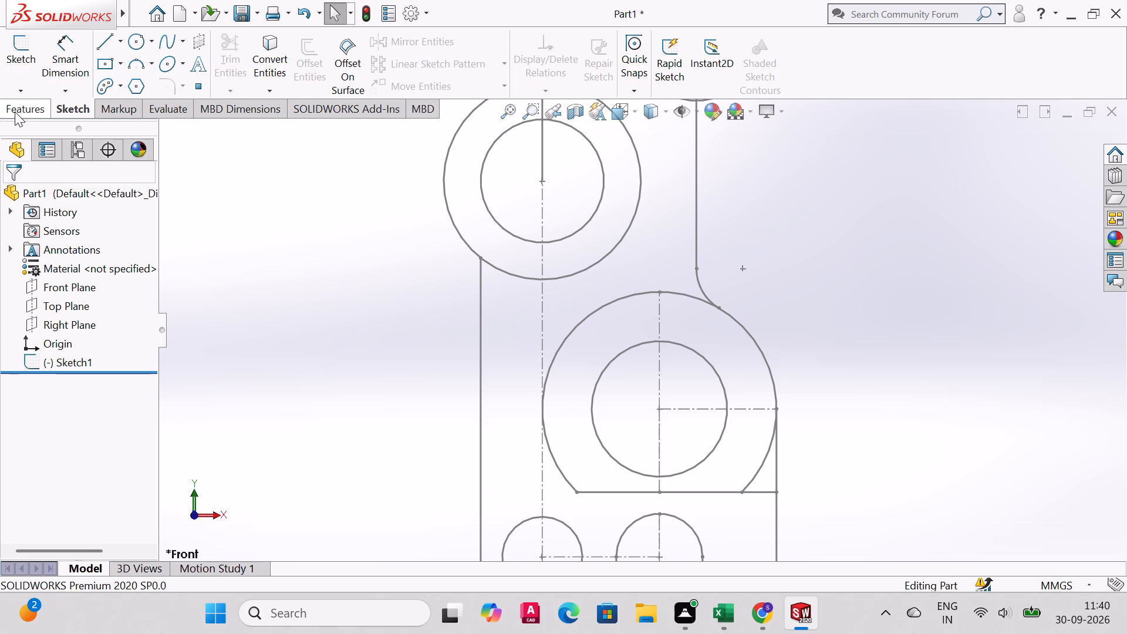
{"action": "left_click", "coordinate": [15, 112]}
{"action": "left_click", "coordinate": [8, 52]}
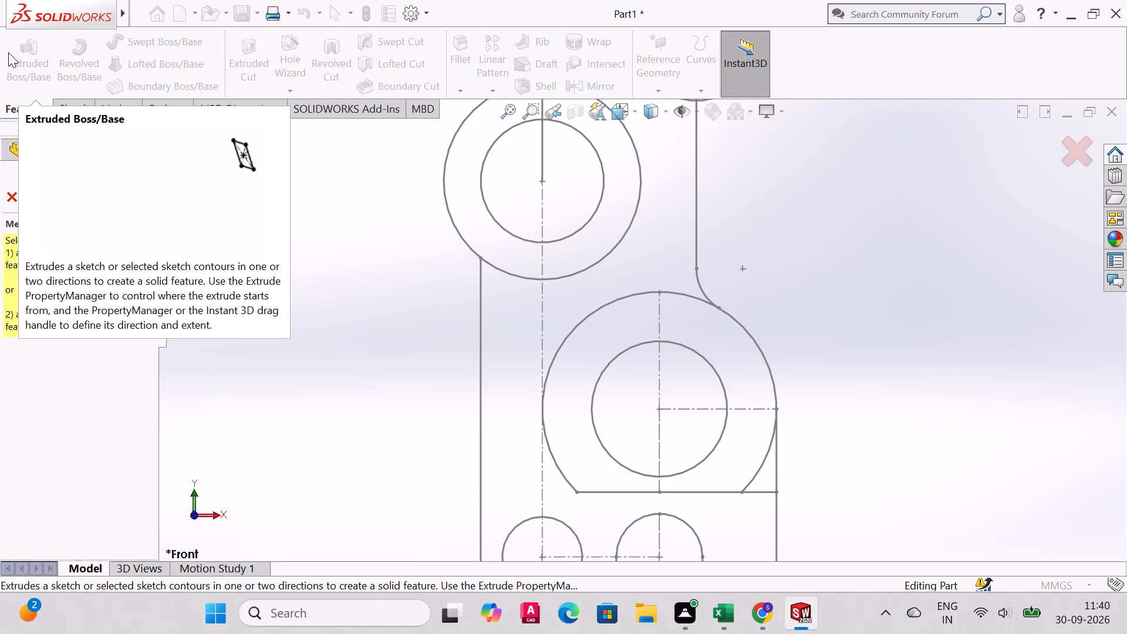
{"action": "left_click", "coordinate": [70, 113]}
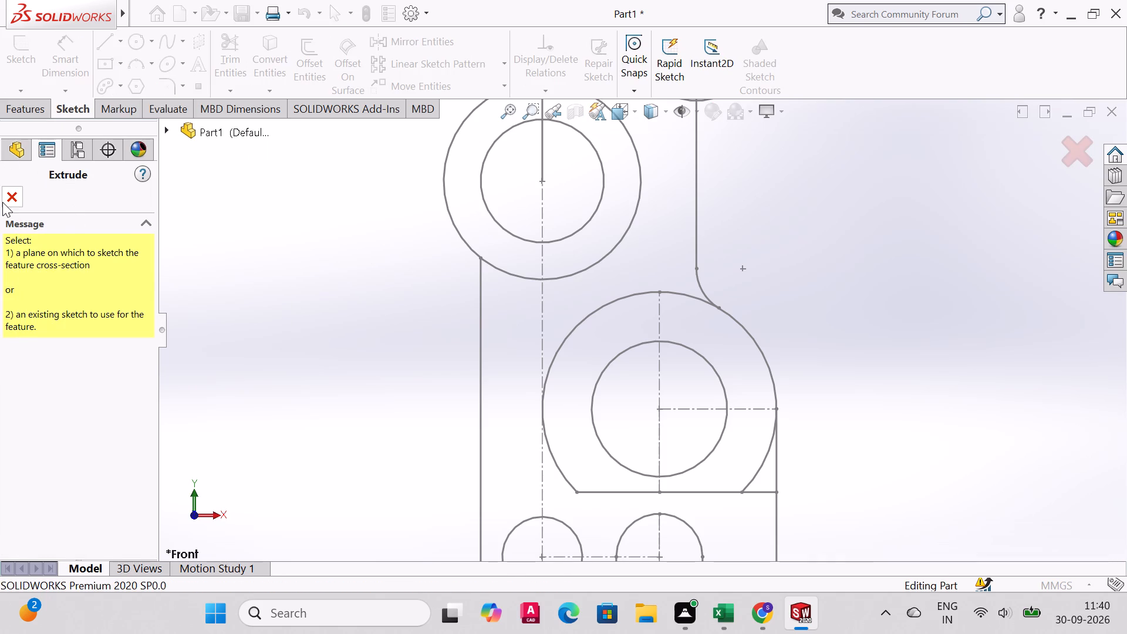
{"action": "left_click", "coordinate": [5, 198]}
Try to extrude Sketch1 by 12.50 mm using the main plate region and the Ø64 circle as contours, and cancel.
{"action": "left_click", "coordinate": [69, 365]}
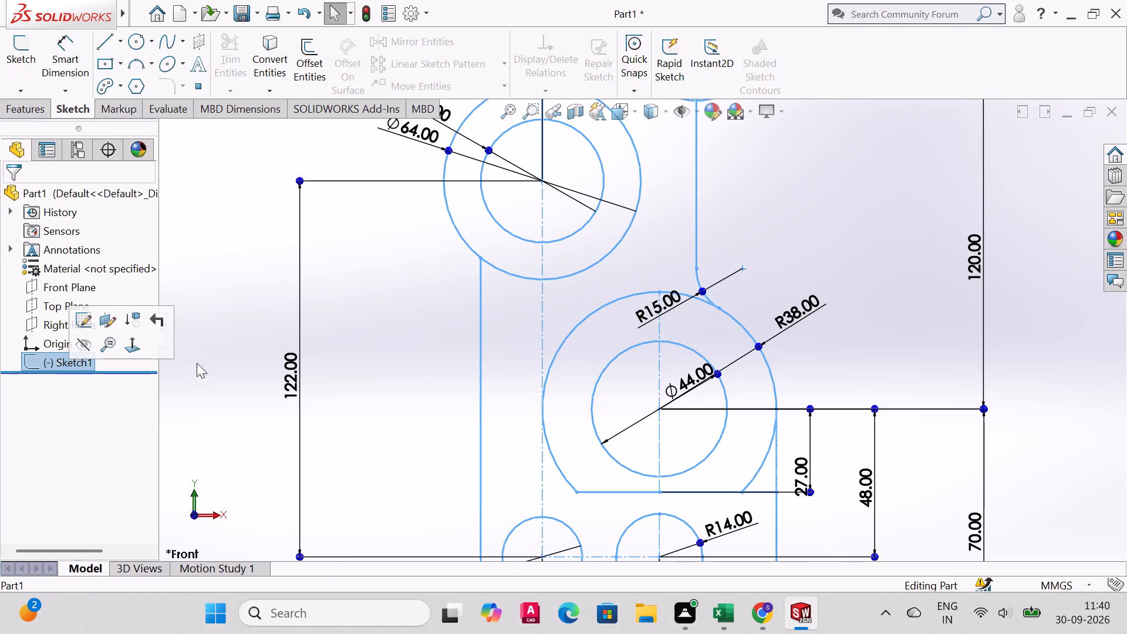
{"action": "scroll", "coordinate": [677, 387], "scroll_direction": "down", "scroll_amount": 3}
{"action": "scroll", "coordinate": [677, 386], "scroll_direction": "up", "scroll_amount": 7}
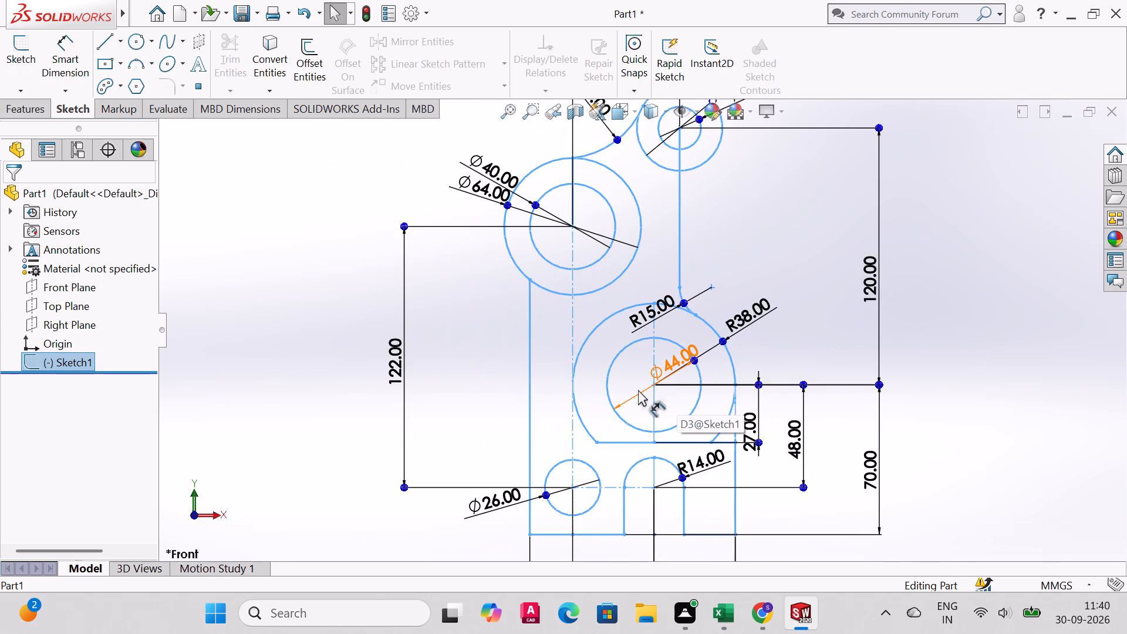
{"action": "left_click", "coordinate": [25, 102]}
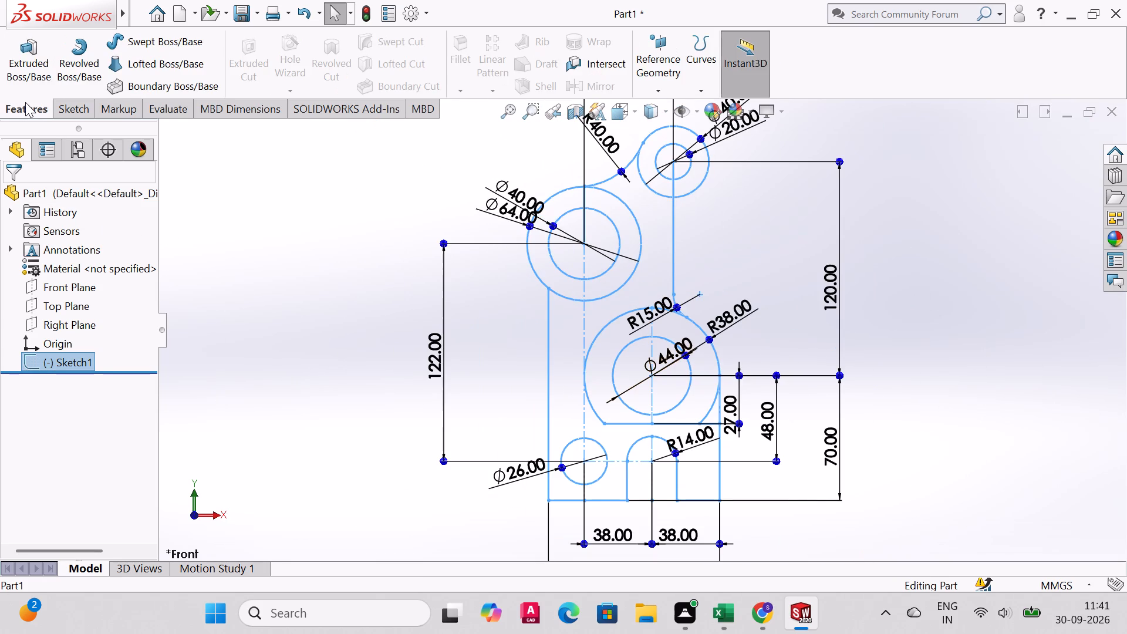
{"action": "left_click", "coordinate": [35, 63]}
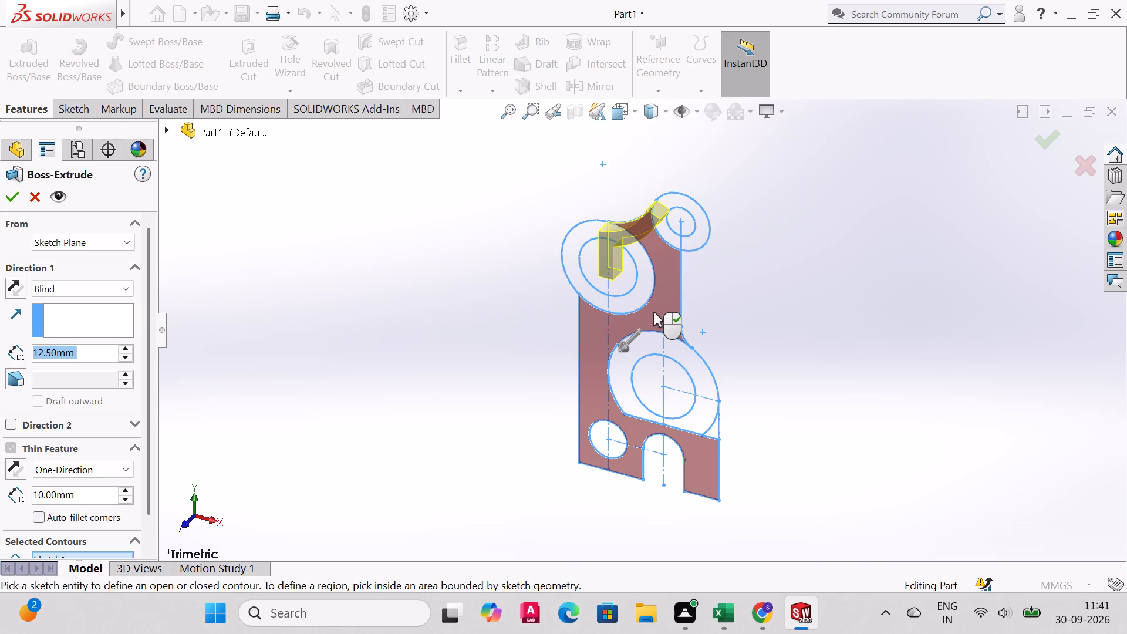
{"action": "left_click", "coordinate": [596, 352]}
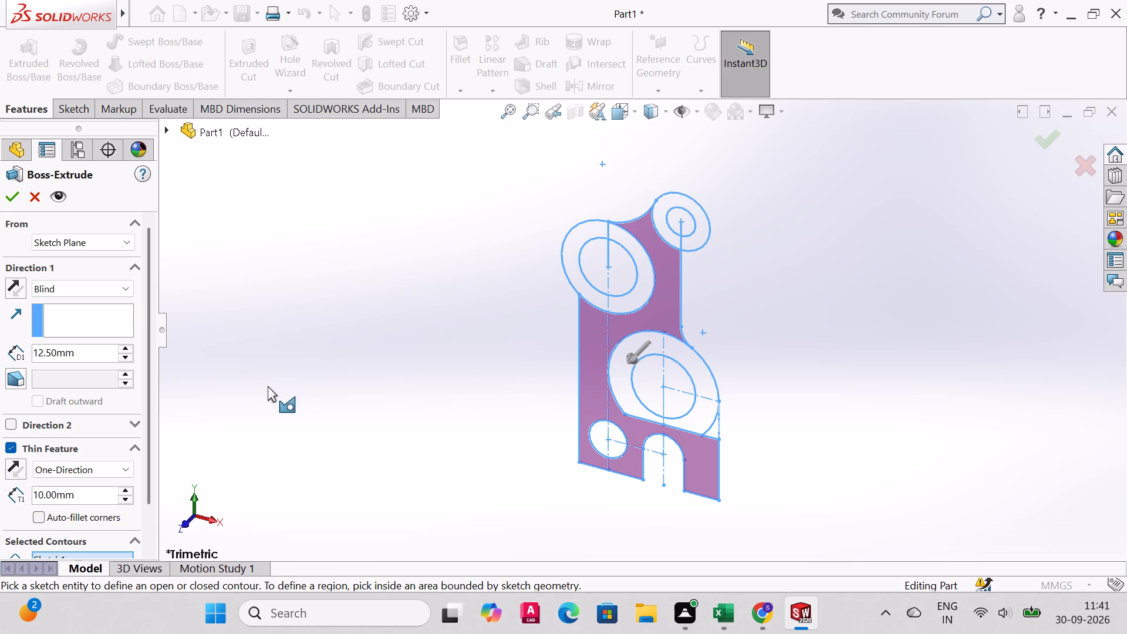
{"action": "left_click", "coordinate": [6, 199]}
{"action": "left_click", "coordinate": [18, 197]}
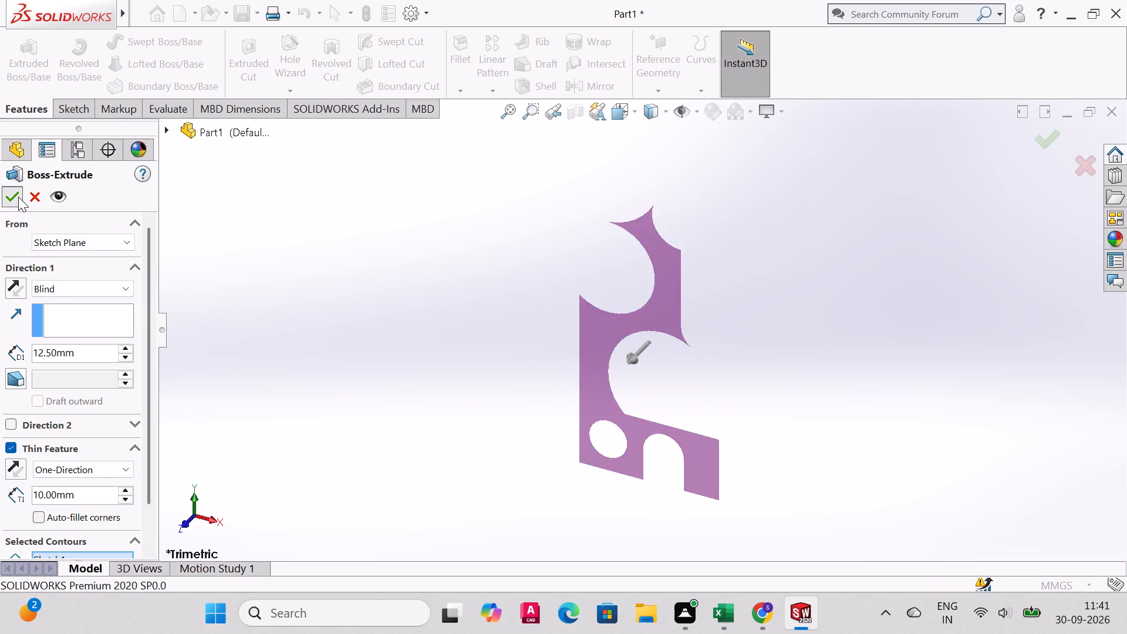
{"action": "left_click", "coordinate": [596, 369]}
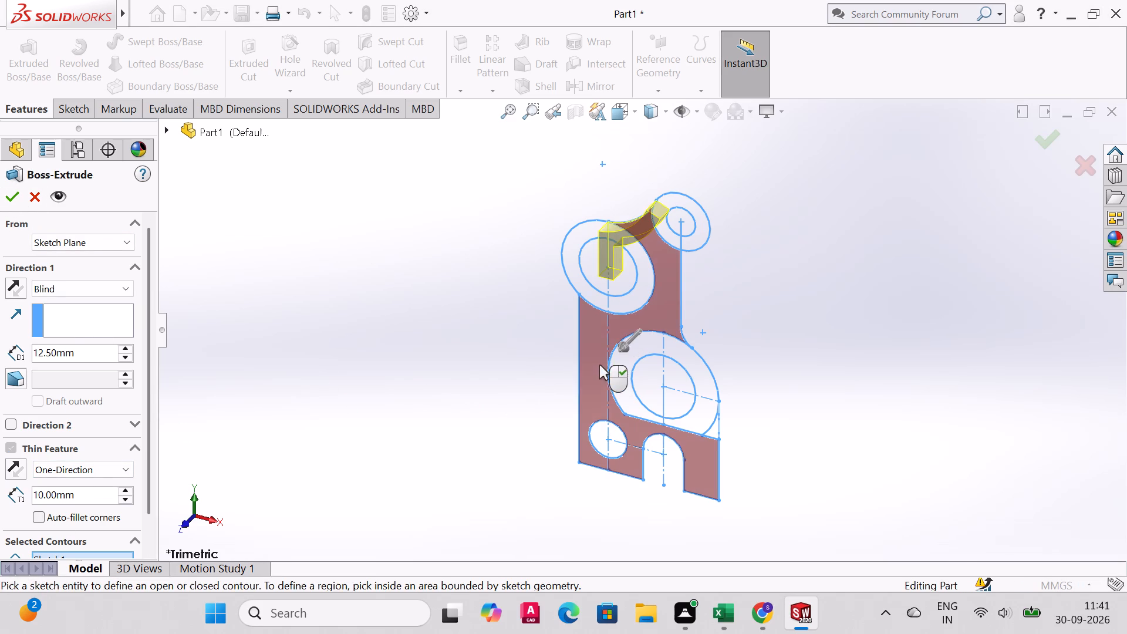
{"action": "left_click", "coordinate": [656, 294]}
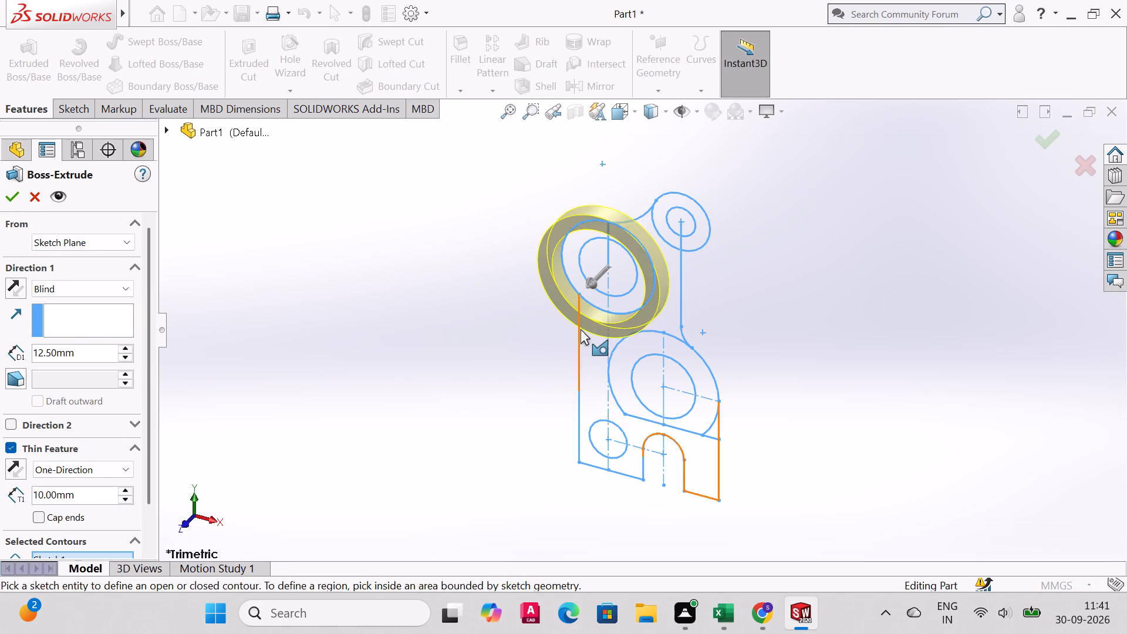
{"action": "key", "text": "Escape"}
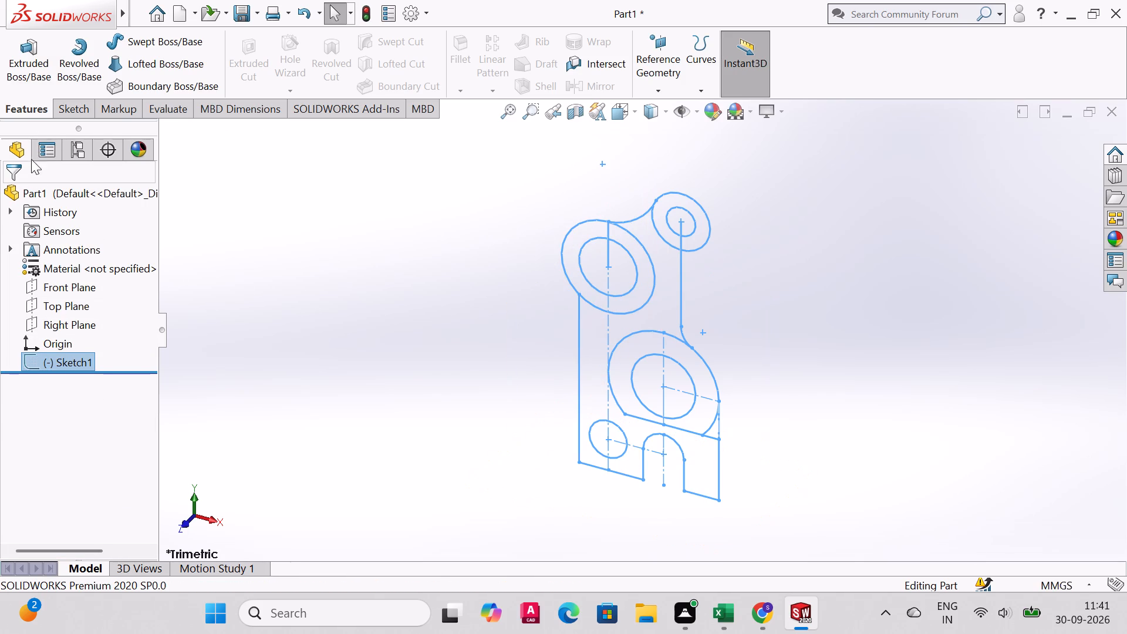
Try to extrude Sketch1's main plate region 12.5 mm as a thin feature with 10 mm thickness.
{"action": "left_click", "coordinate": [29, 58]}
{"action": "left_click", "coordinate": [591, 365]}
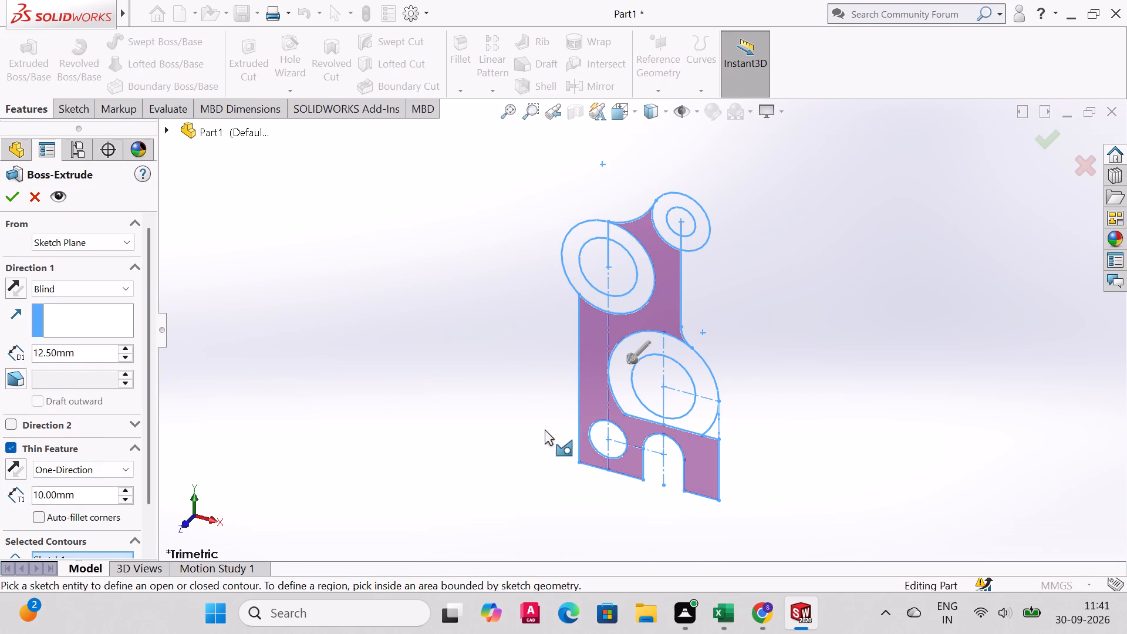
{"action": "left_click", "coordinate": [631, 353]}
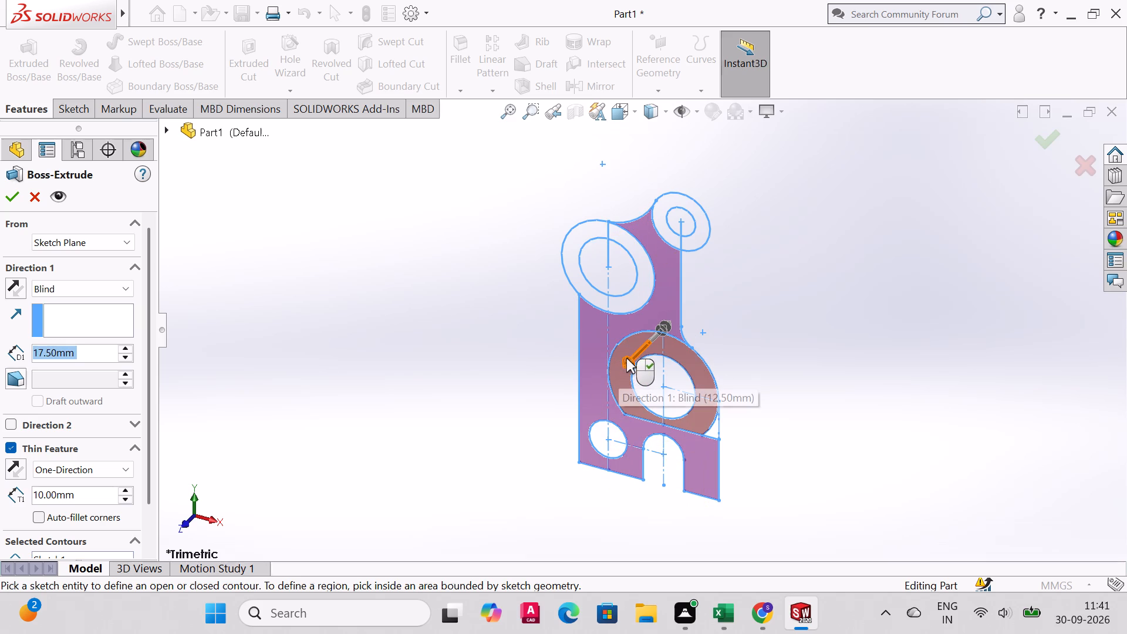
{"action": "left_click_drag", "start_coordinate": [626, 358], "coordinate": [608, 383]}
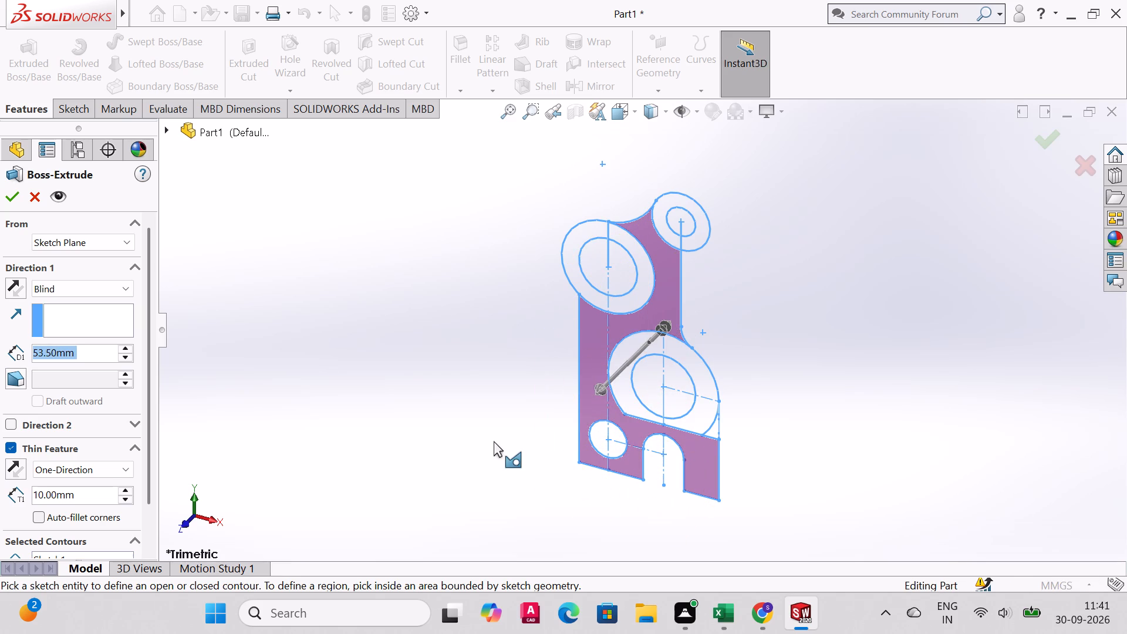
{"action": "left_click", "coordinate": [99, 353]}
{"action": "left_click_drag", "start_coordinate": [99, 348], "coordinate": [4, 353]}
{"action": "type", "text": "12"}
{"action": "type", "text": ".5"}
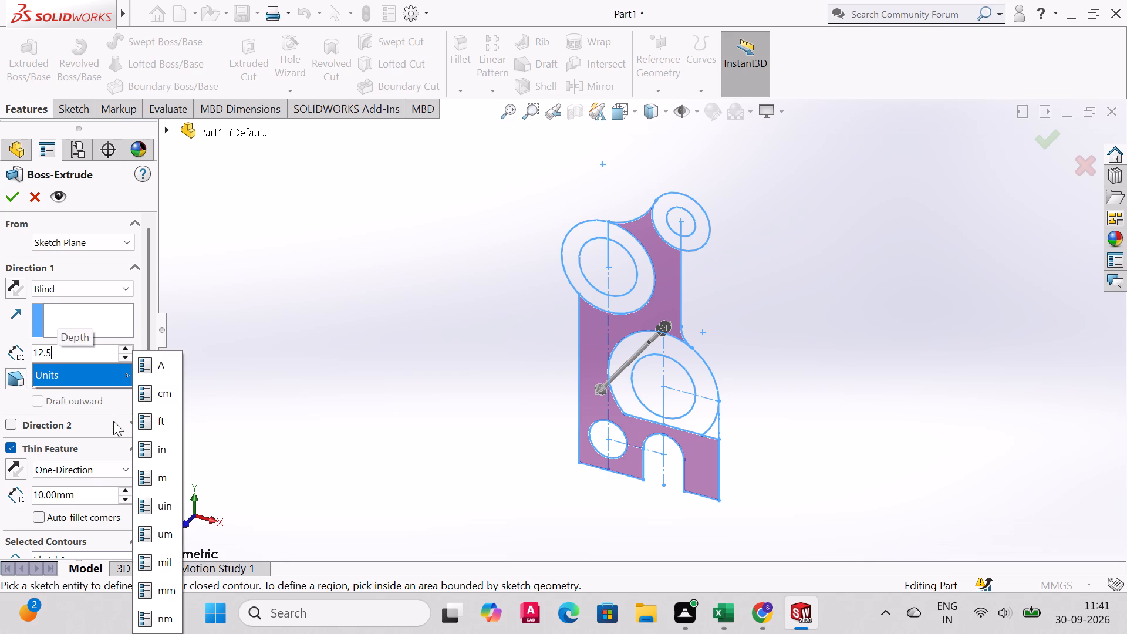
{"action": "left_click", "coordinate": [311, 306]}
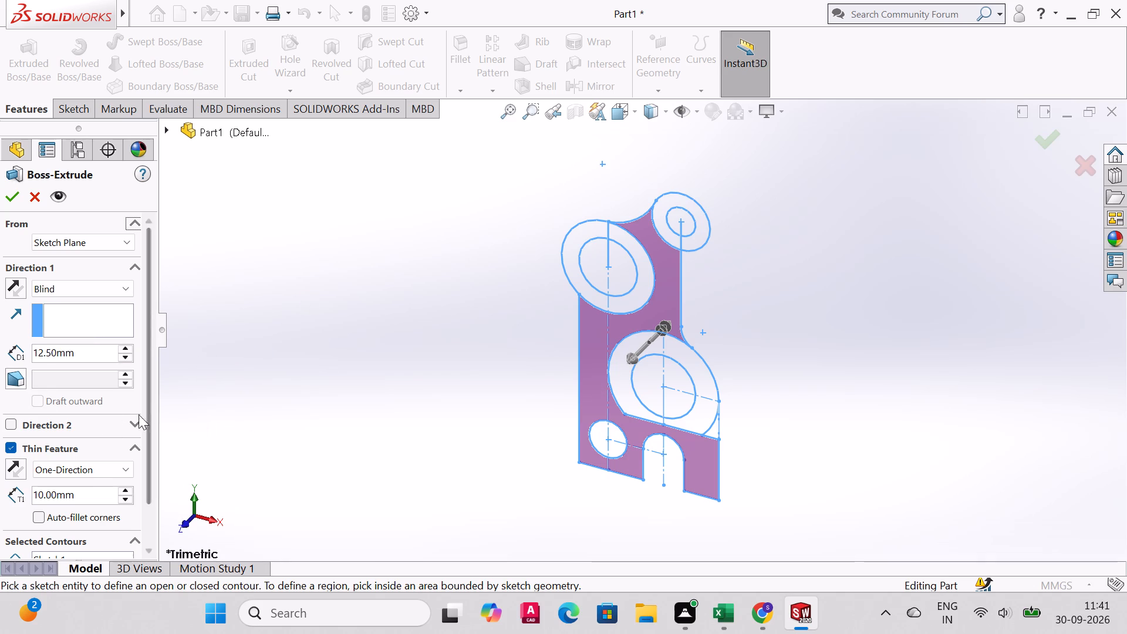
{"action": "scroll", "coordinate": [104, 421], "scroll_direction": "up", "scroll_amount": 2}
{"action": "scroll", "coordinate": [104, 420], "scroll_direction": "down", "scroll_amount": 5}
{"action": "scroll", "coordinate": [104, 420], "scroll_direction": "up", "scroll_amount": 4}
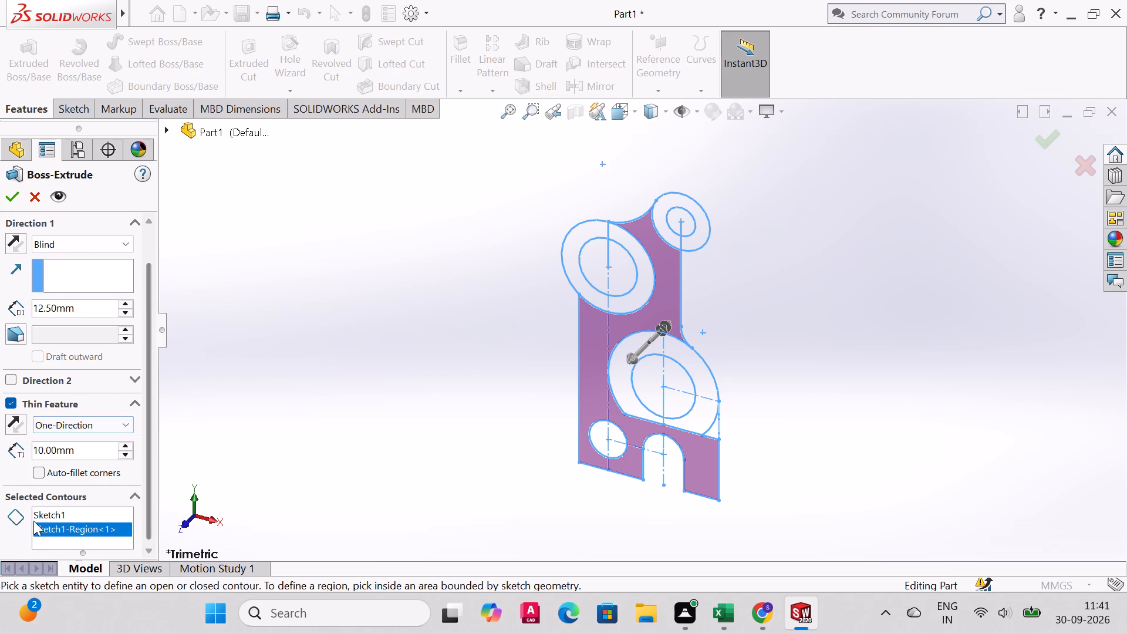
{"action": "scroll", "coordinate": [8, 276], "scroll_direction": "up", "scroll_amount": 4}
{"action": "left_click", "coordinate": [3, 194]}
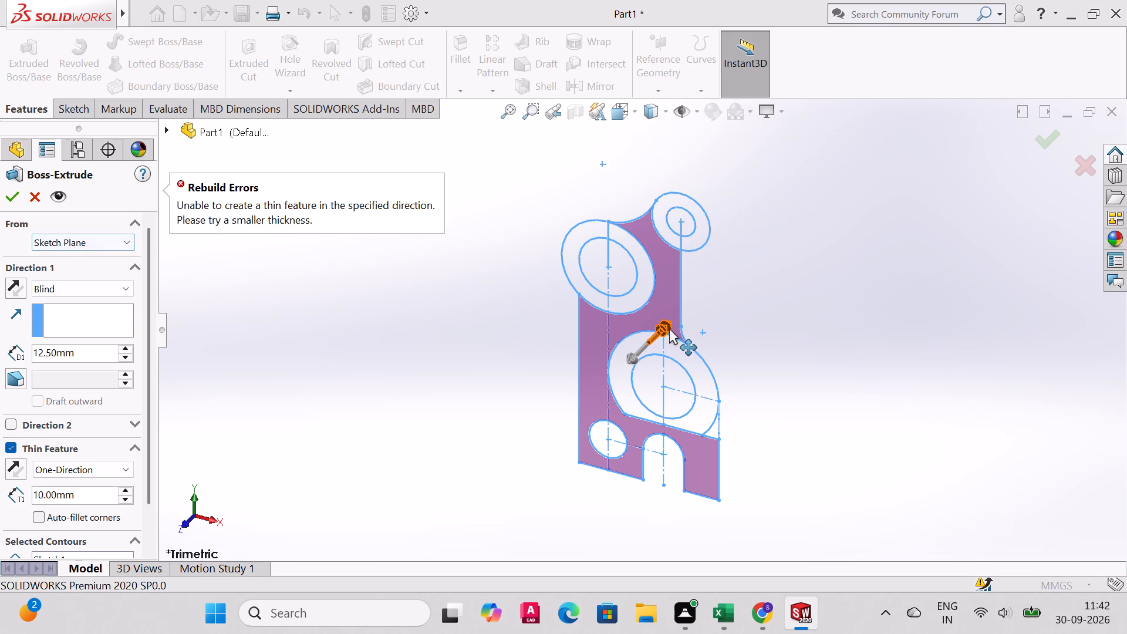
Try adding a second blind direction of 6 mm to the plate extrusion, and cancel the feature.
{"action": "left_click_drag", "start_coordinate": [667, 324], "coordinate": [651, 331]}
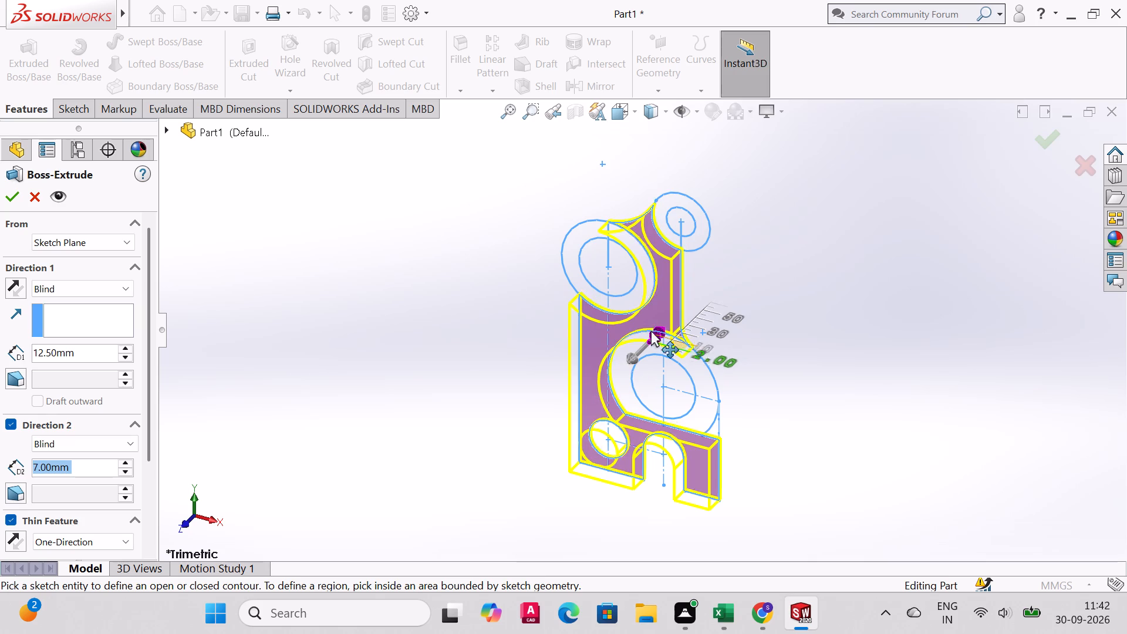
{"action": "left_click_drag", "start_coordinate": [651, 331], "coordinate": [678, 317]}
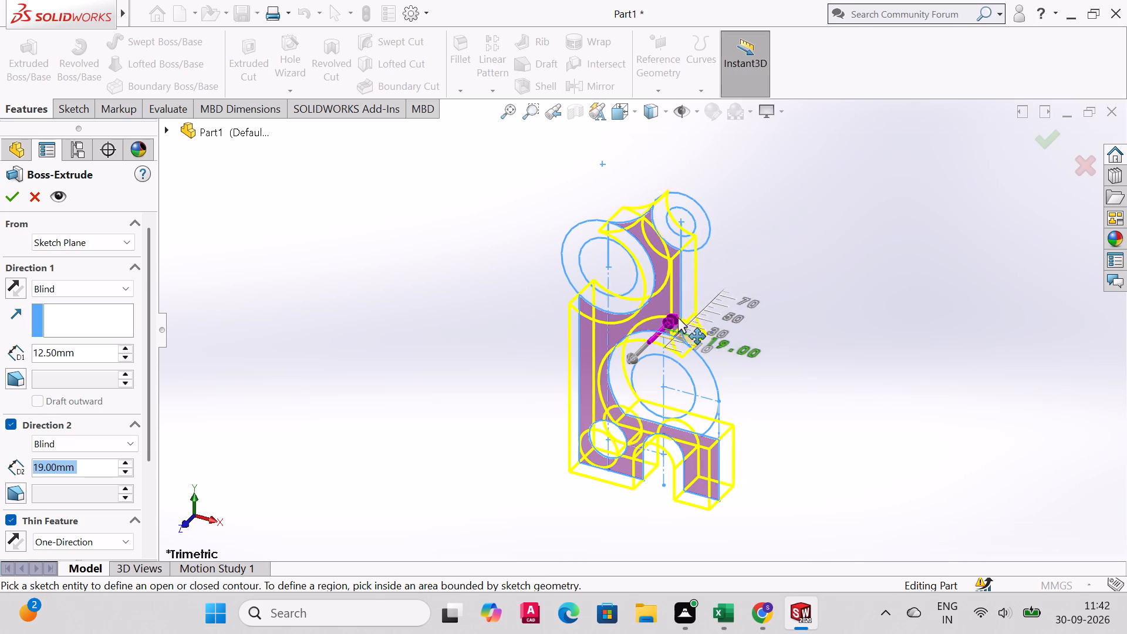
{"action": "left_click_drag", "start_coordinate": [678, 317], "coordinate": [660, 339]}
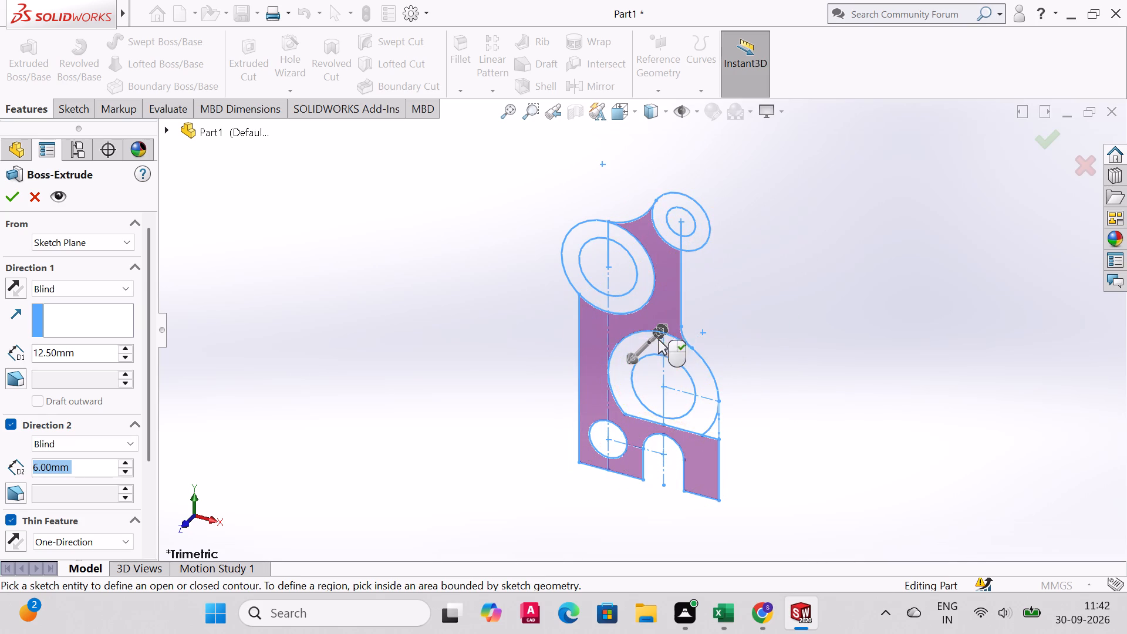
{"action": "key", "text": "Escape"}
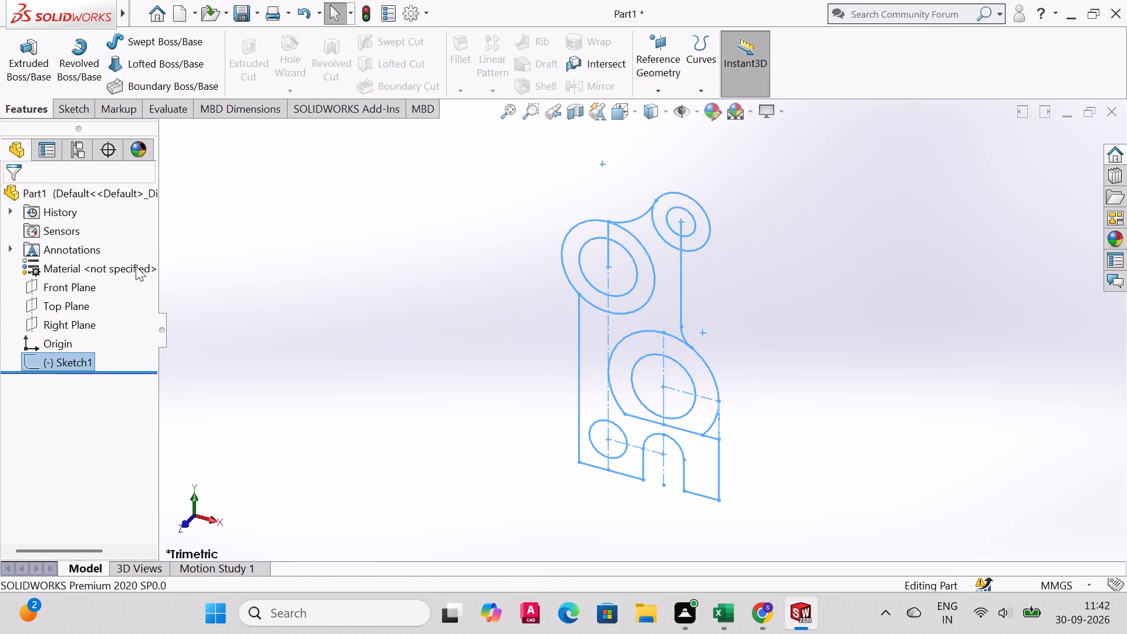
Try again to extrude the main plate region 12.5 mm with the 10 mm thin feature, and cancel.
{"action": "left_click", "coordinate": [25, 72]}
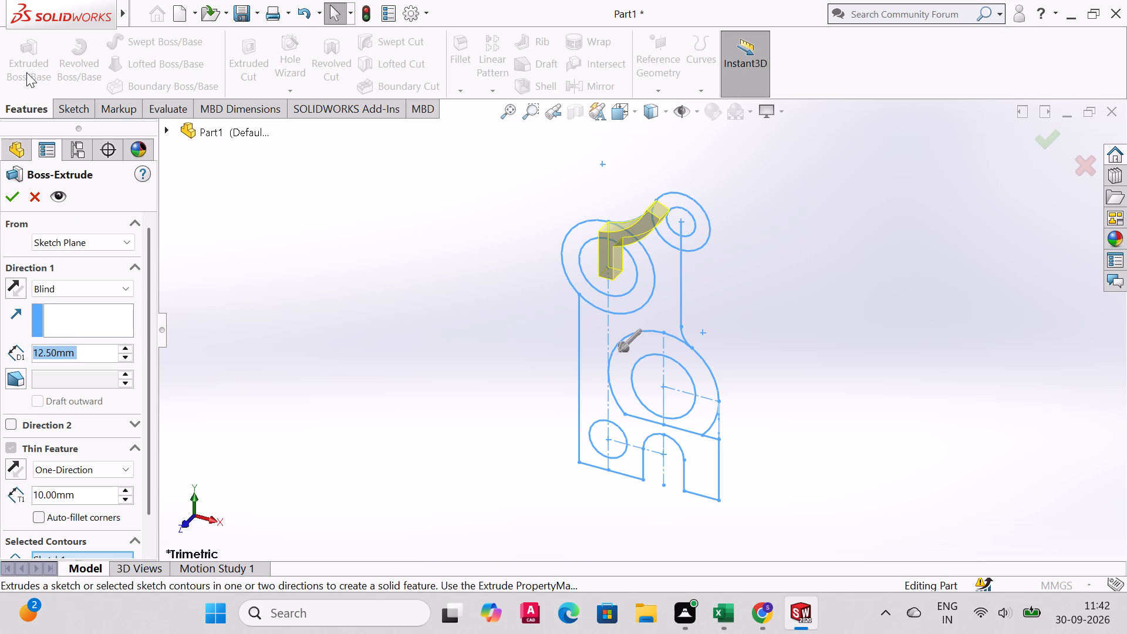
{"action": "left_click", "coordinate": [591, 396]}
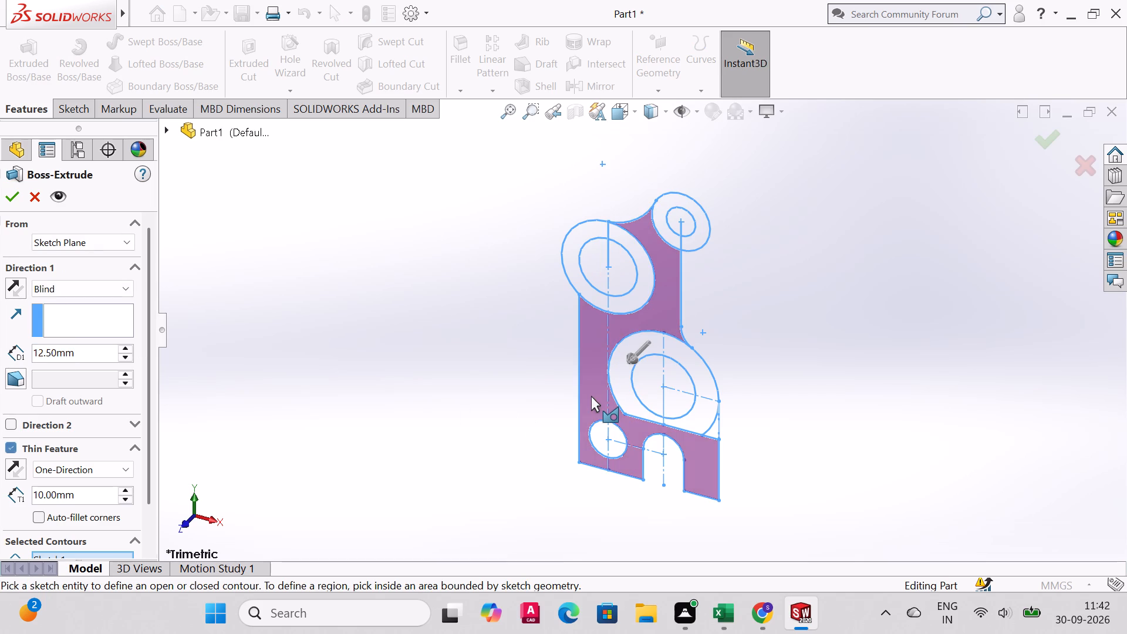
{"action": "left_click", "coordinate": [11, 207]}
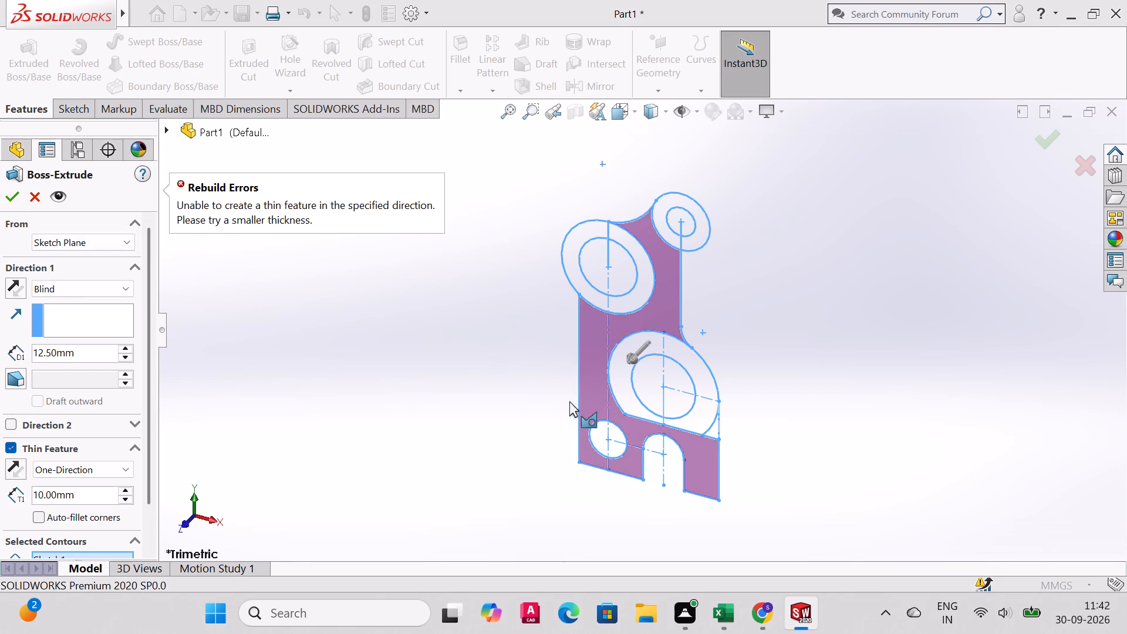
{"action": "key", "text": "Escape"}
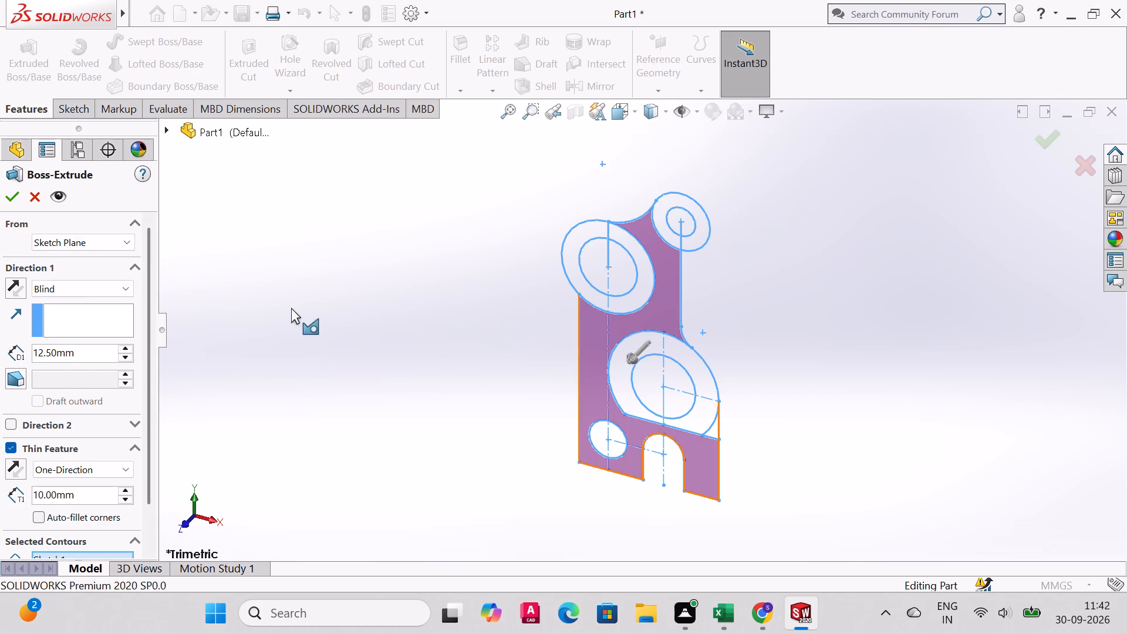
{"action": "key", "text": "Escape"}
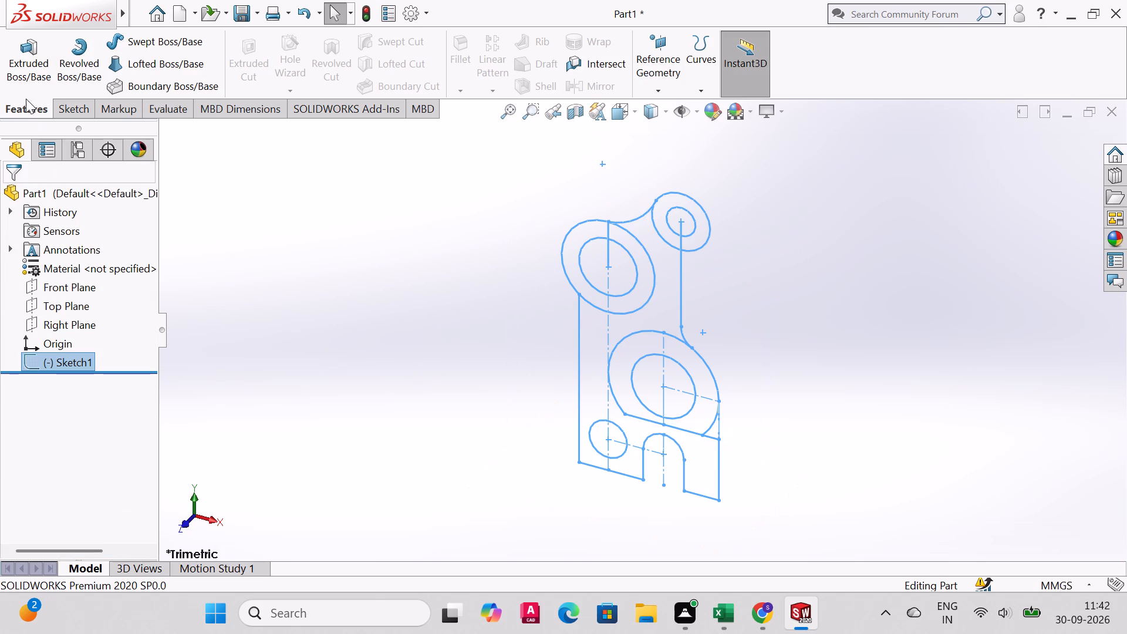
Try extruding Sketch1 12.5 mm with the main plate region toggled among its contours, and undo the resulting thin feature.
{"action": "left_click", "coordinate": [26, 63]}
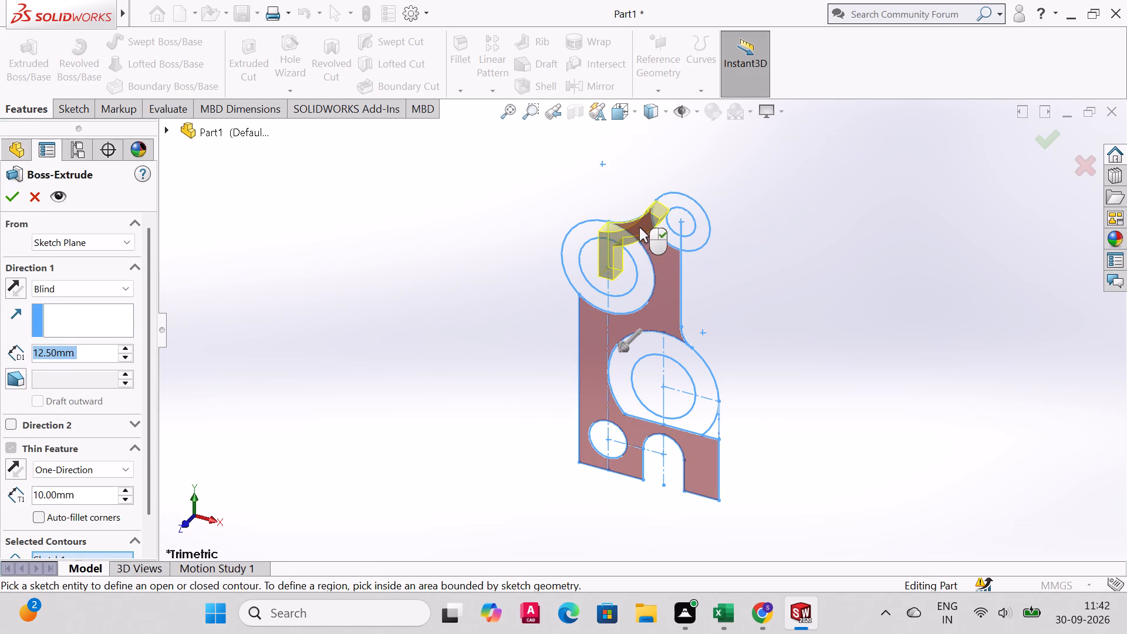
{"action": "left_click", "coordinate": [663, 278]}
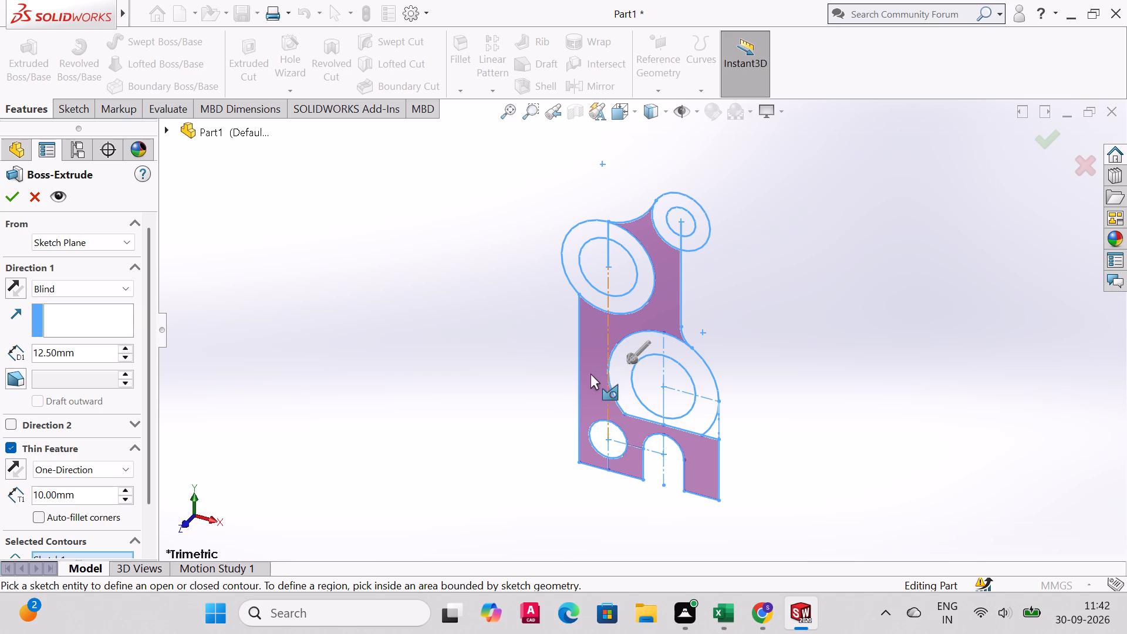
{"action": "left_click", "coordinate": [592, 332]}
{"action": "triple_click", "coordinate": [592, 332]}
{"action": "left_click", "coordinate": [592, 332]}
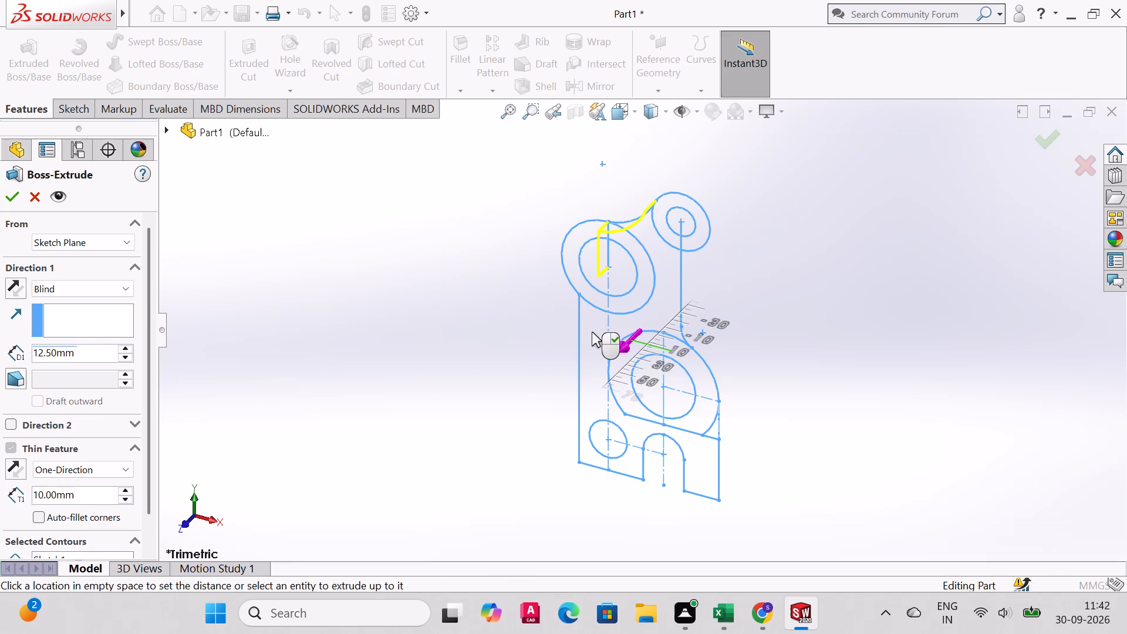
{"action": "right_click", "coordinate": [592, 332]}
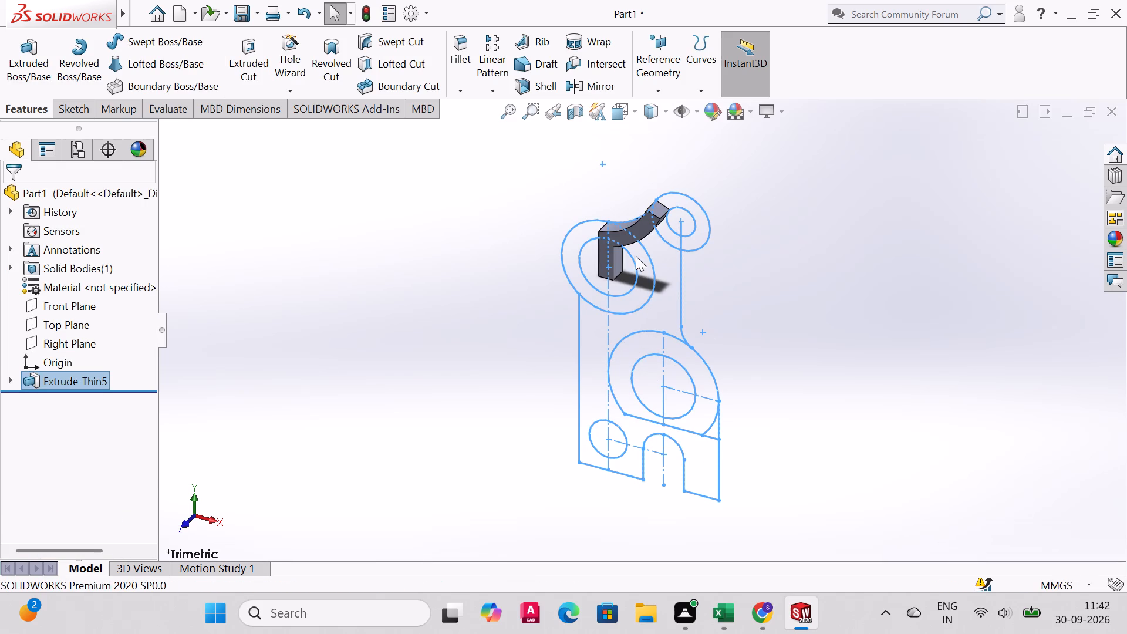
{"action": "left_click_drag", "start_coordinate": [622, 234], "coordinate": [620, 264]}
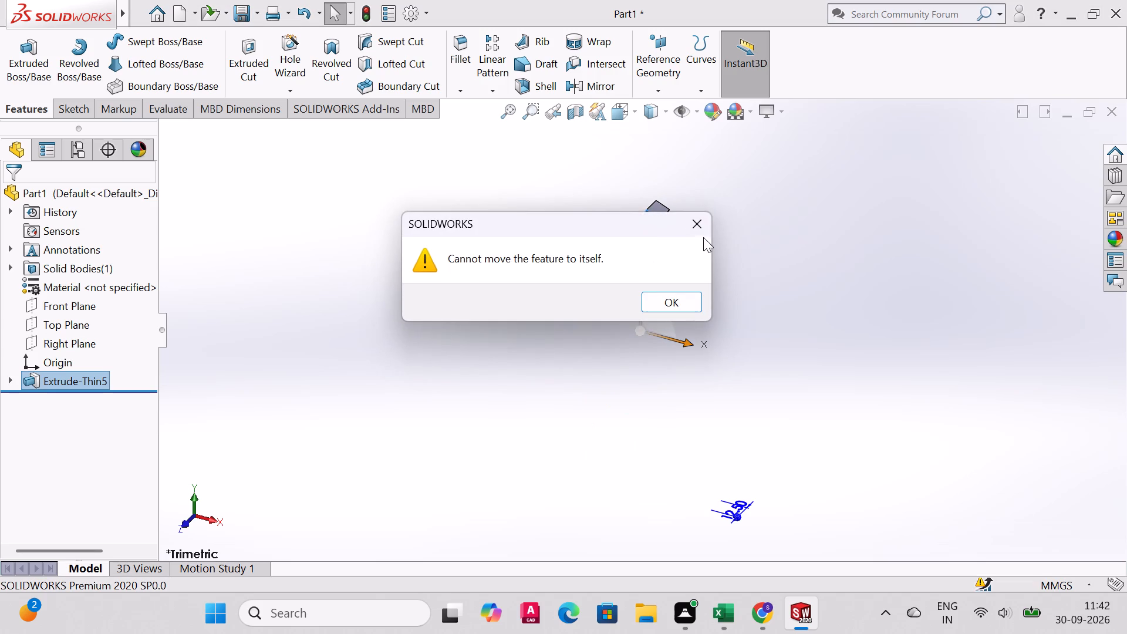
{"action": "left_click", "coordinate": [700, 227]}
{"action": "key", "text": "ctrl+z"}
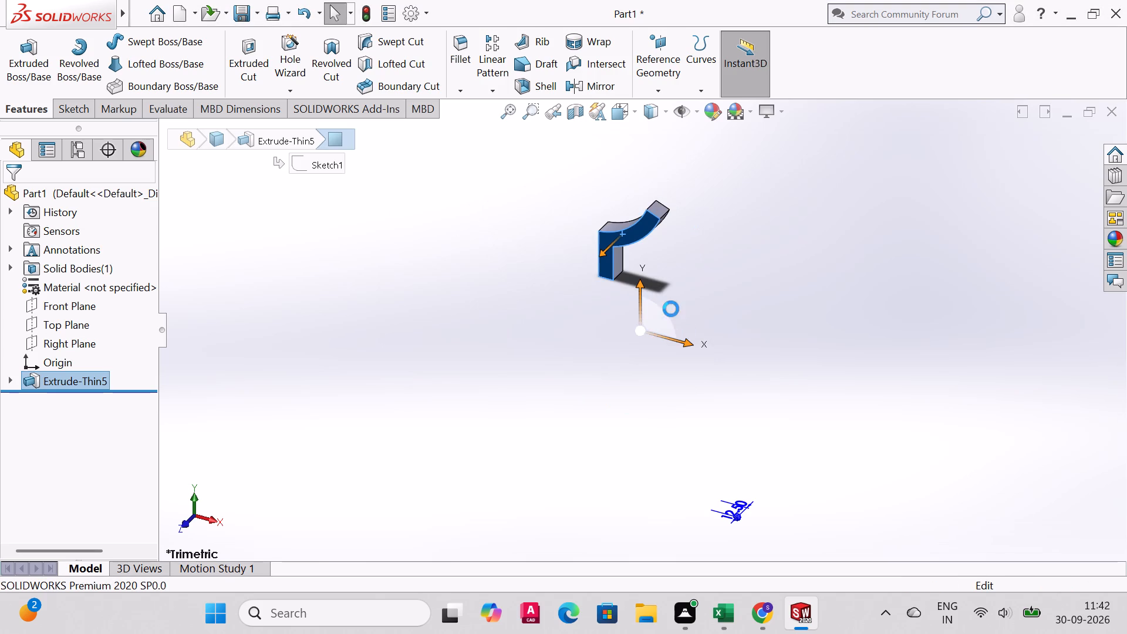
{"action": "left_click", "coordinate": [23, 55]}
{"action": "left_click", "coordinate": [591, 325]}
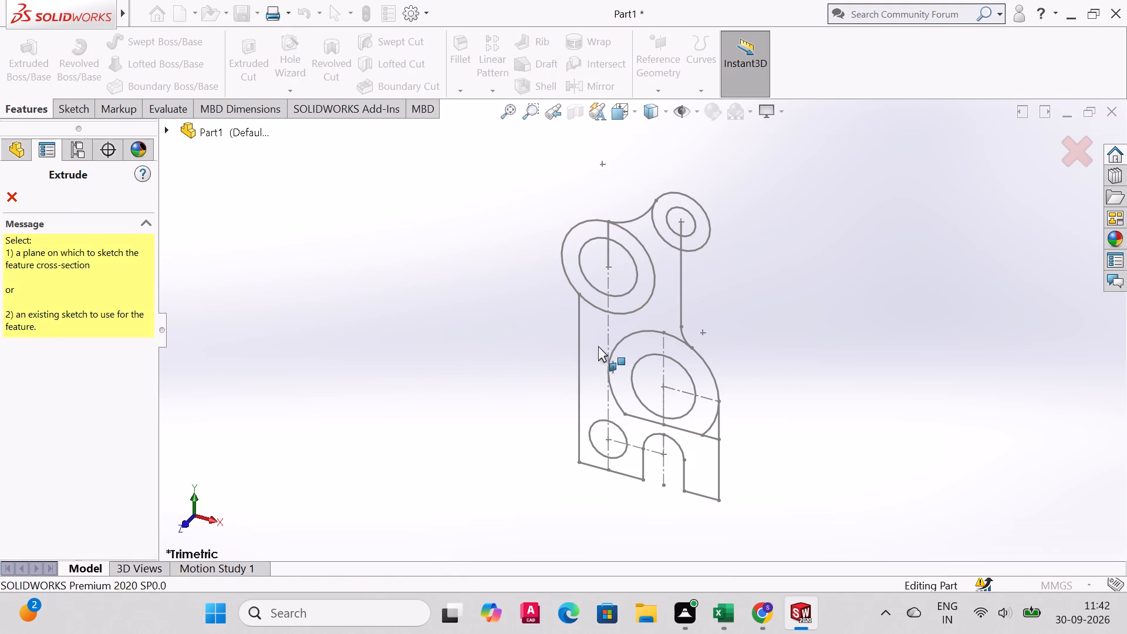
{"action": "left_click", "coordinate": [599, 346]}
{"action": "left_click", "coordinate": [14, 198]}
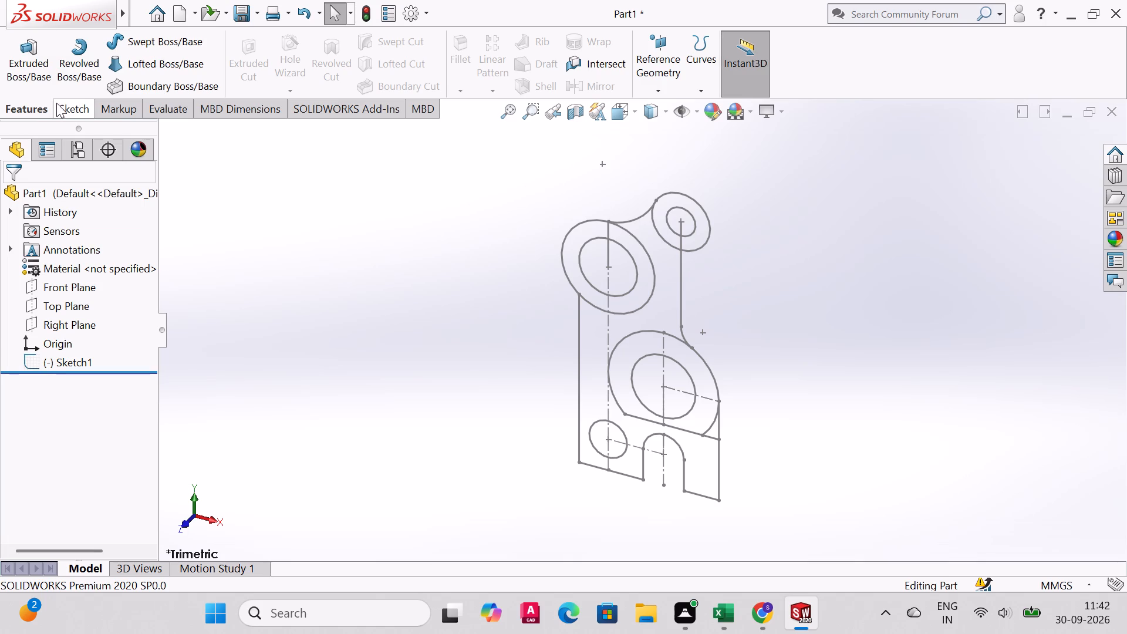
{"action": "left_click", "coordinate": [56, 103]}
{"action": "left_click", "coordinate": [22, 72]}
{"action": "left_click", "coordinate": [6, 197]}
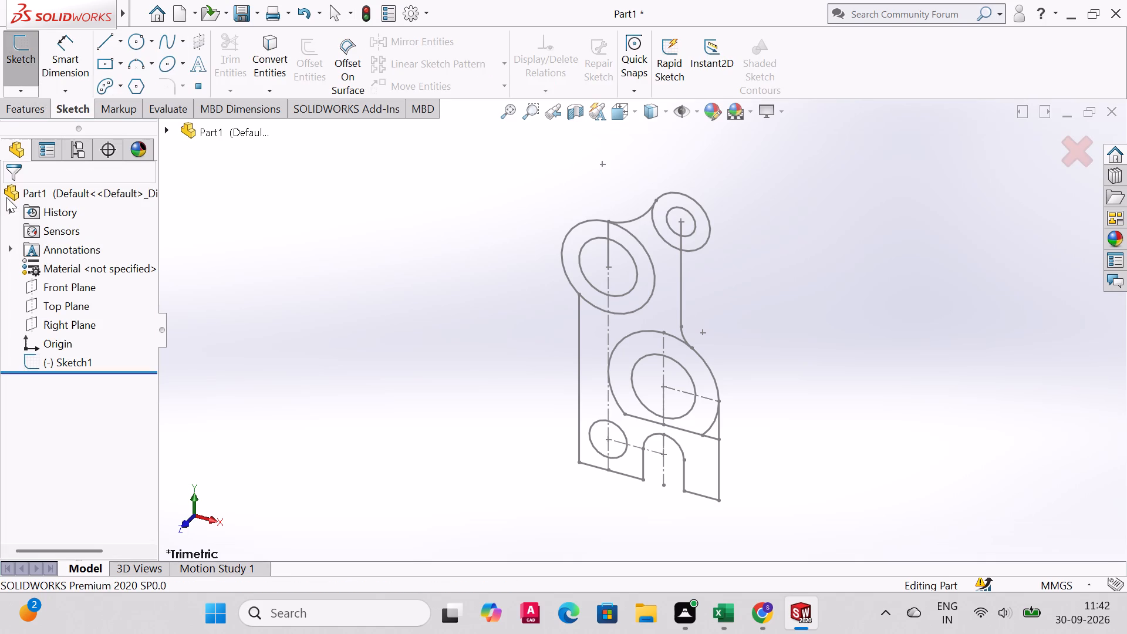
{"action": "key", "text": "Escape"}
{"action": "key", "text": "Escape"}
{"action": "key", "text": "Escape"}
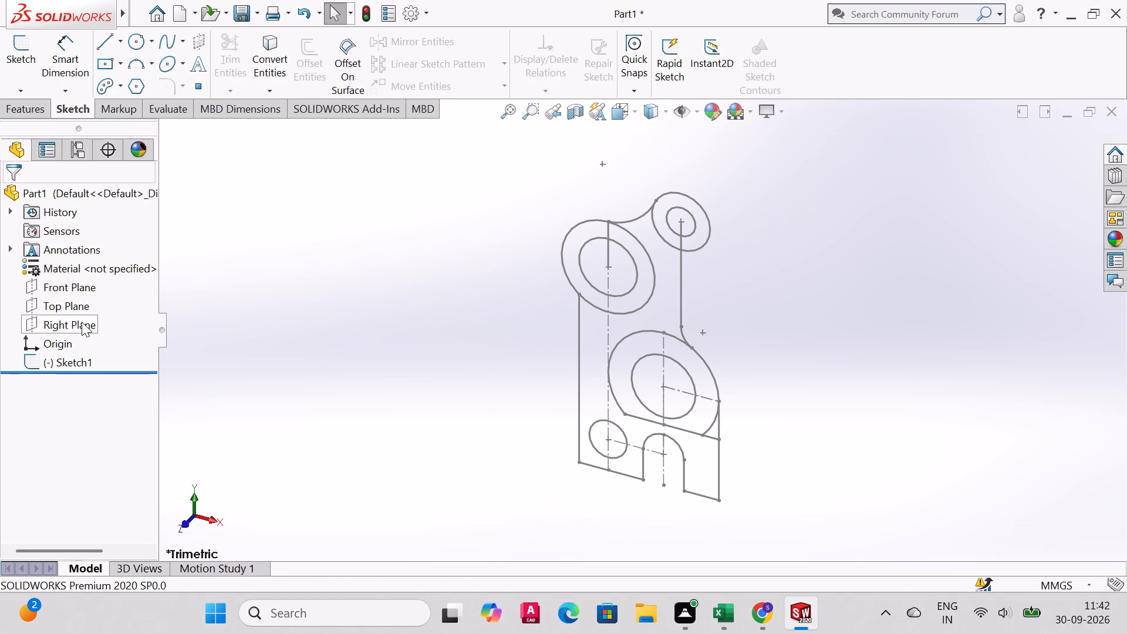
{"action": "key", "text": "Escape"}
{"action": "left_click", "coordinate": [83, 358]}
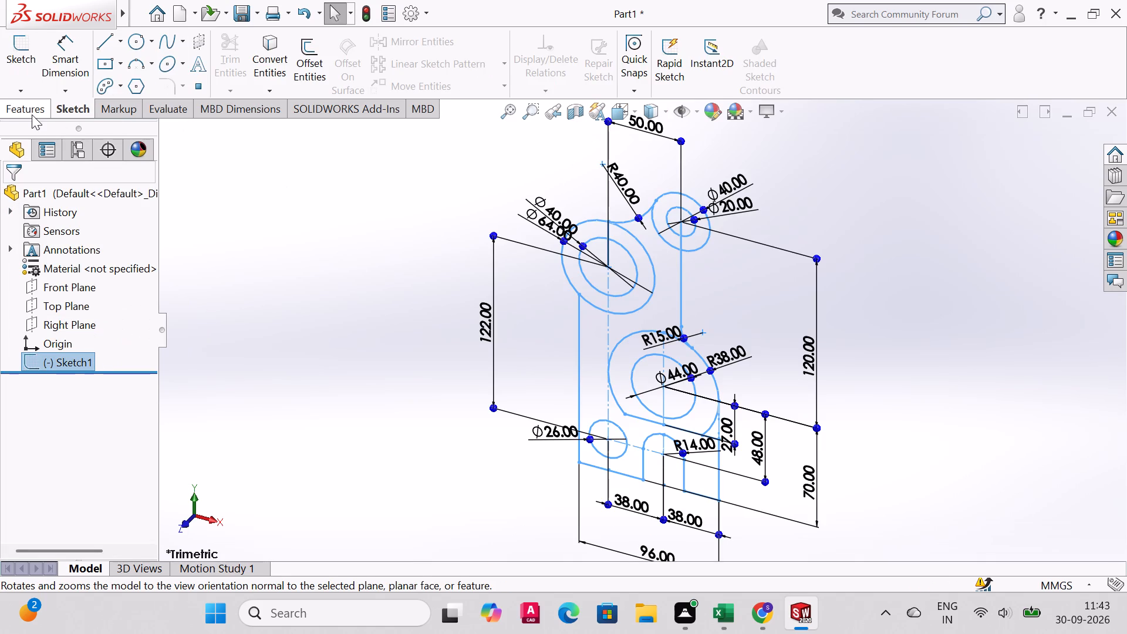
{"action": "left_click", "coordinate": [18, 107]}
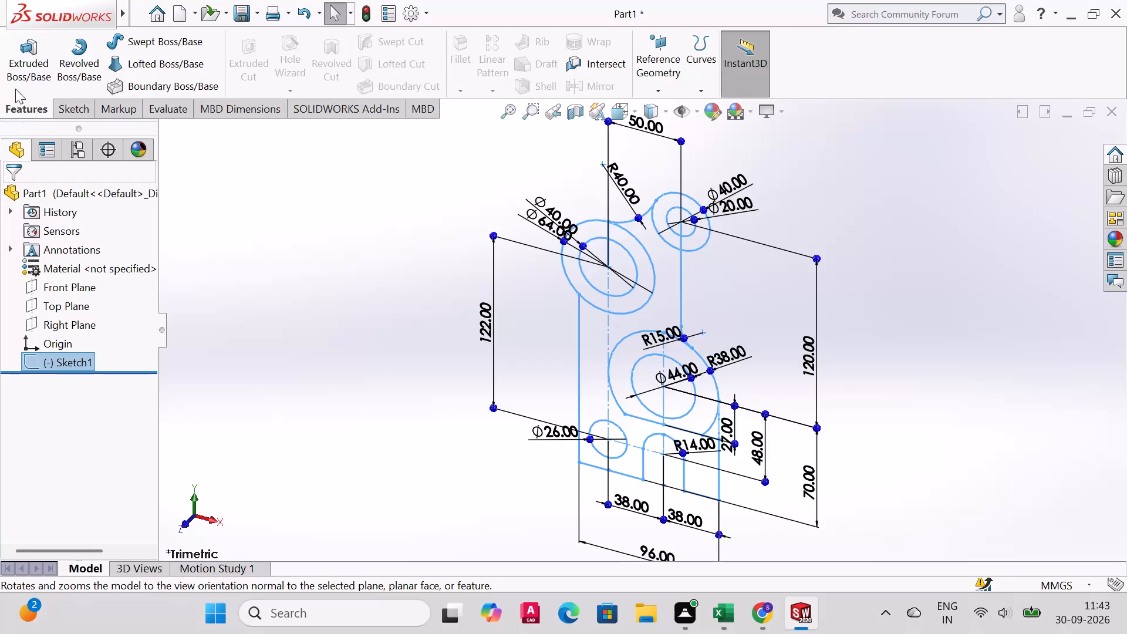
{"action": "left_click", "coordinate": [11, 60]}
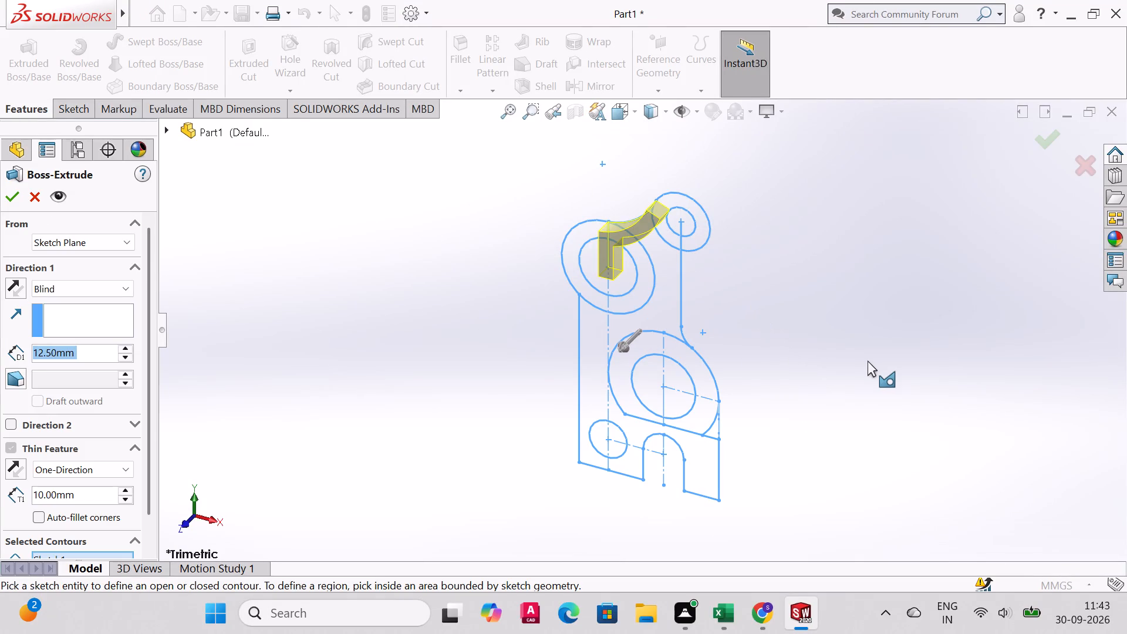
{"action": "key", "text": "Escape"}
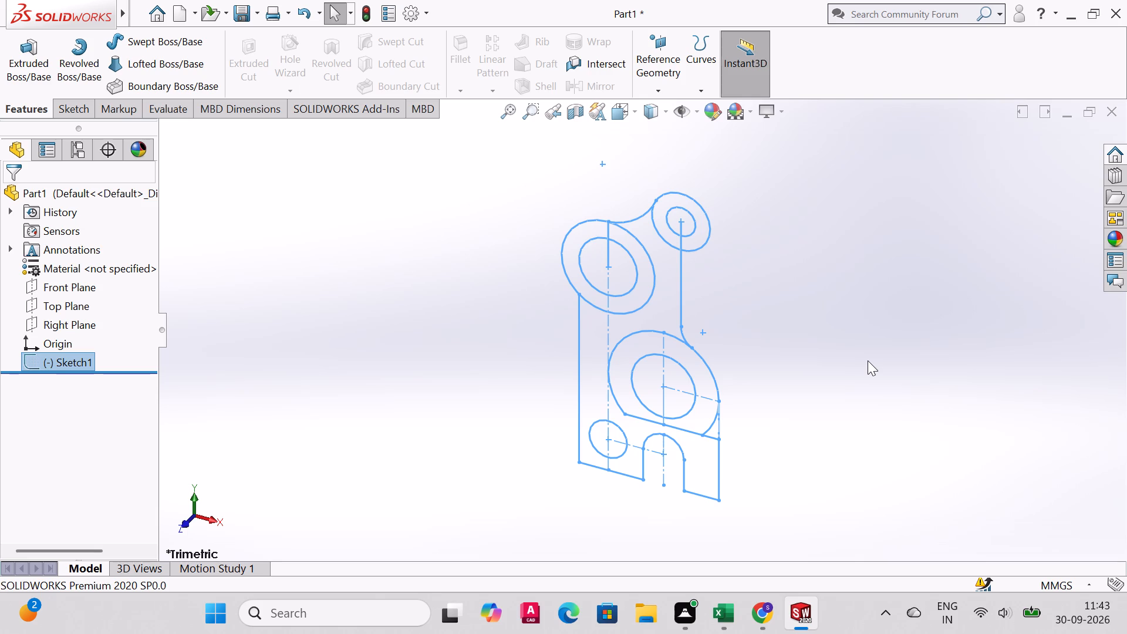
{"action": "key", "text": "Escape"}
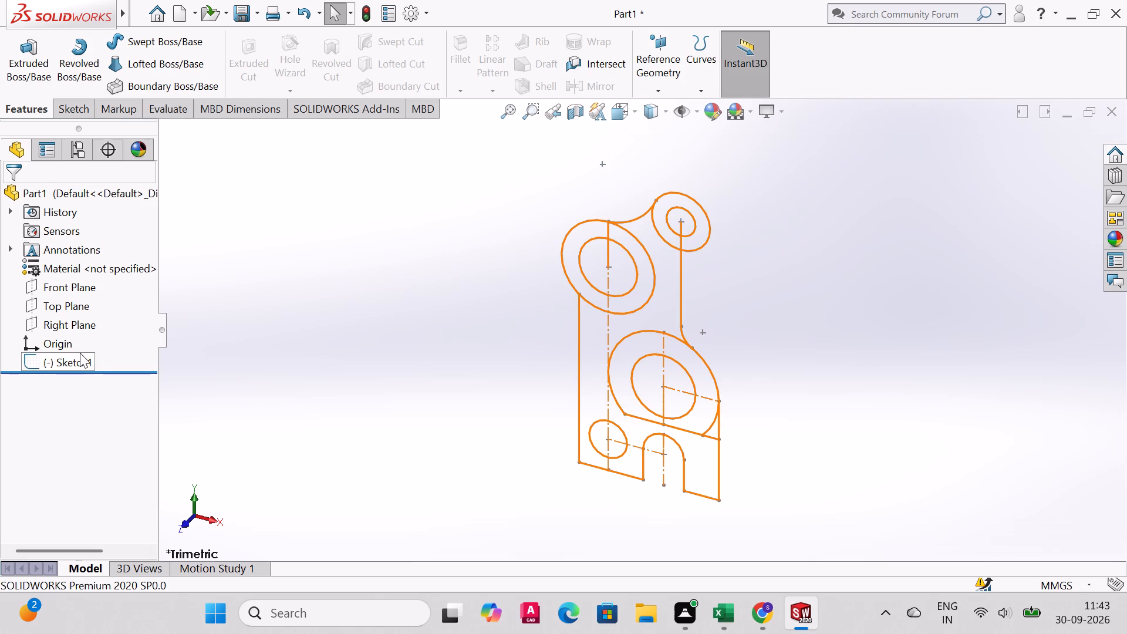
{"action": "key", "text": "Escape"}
Edit Sketch1 and delete the vertical line running from the Ø64 circle's centre to its top.
{"action": "left_click", "coordinate": [79, 369]}
{"action": "left_click", "coordinate": [79, 361]}
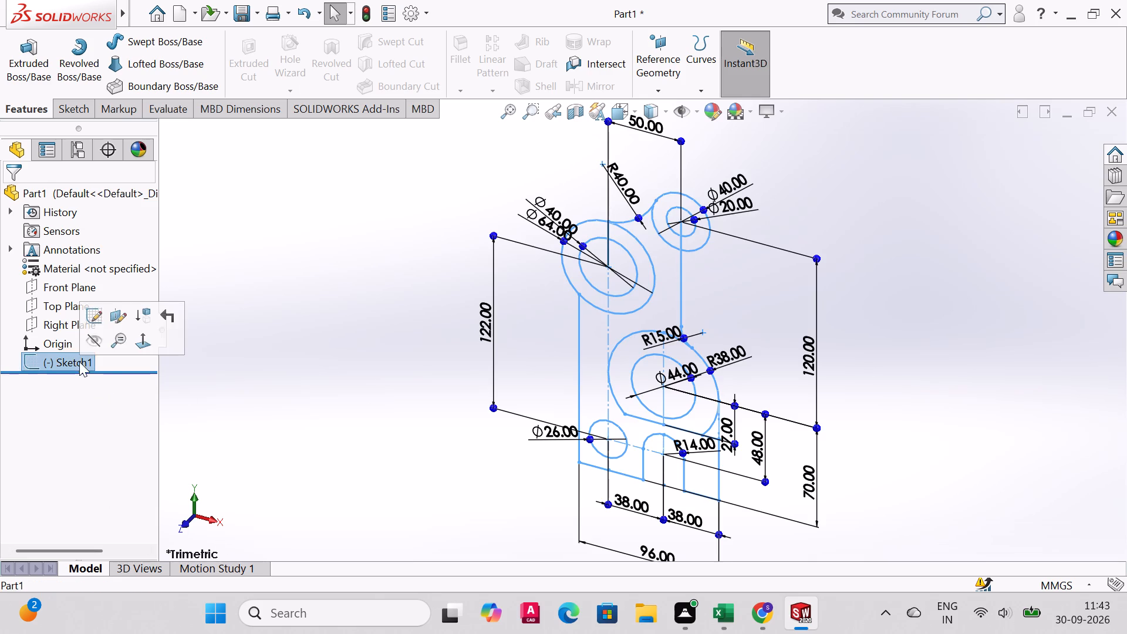
{"action": "left_click", "coordinate": [96, 323]}
{"action": "scroll", "coordinate": [613, 232], "scroll_direction": "up", "scroll_amount": 2}
{"action": "scroll", "coordinate": [667, 226], "scroll_direction": "down", "scroll_amount": 1}
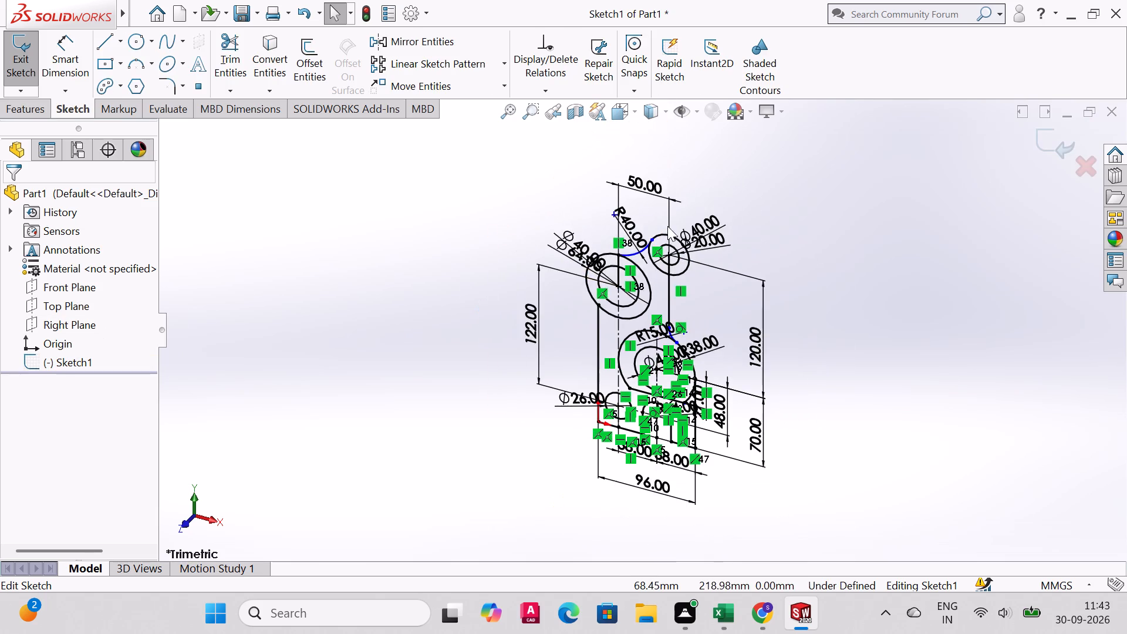
{"action": "scroll", "coordinate": [667, 226], "scroll_direction": "down", "scroll_amount": 2}
{"action": "left_click", "coordinate": [603, 211]}
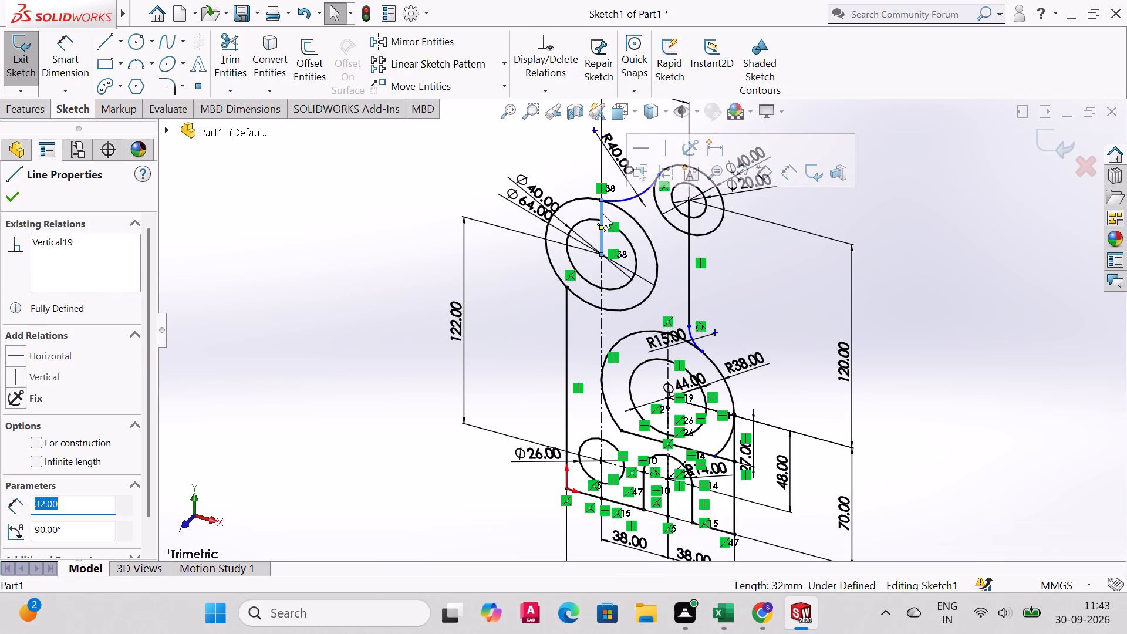
{"action": "key", "text": "Delete"}
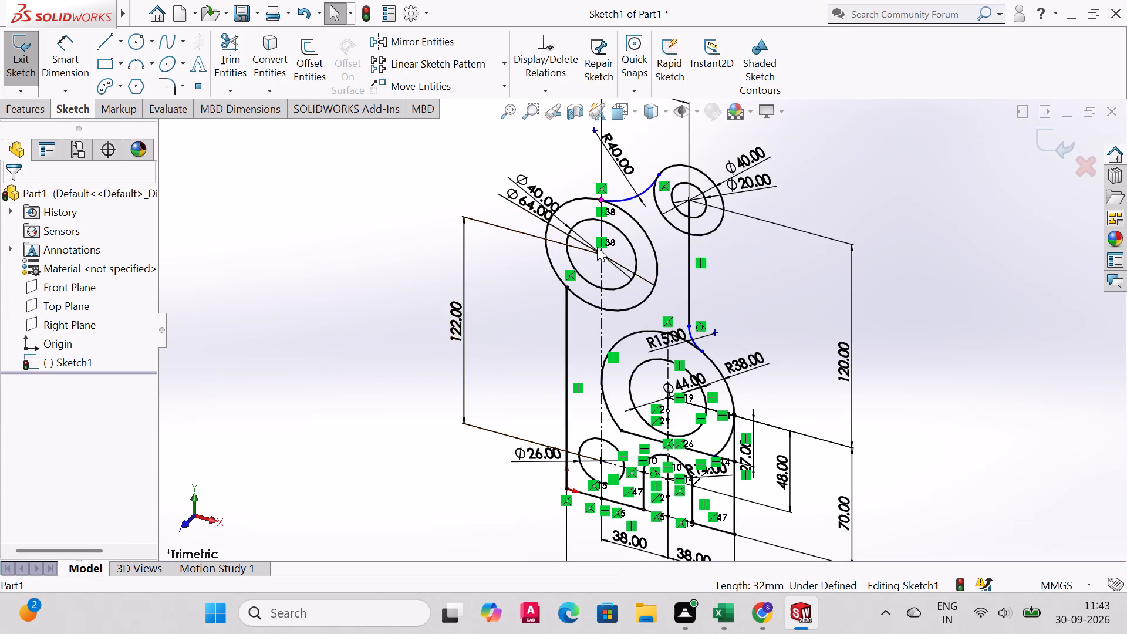
{"action": "scroll", "coordinate": [603, 214], "scroll_direction": "up", "scroll_amount": 2}
{"action": "scroll", "coordinate": [603, 214], "scroll_direction": "down", "scroll_amount": 3}
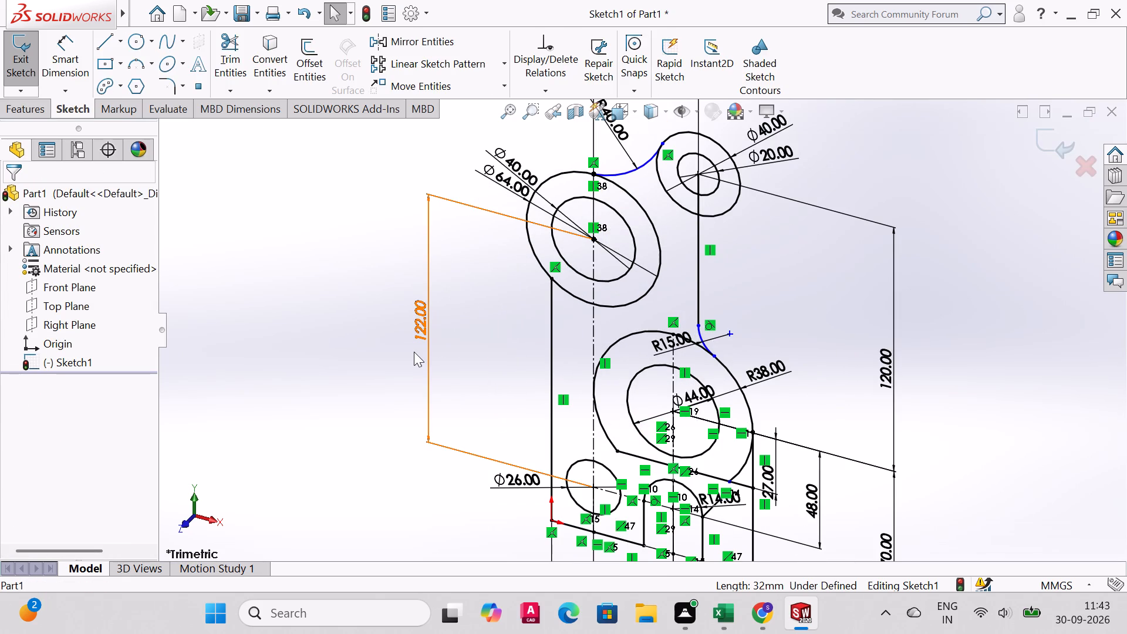
{"action": "key", "text": "Escape"}
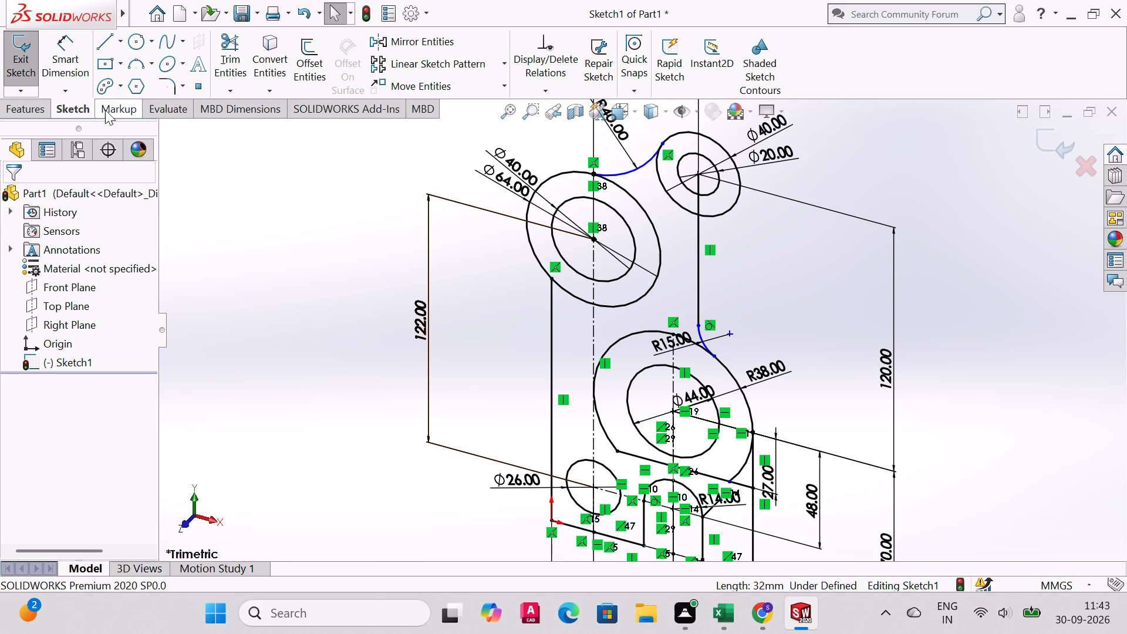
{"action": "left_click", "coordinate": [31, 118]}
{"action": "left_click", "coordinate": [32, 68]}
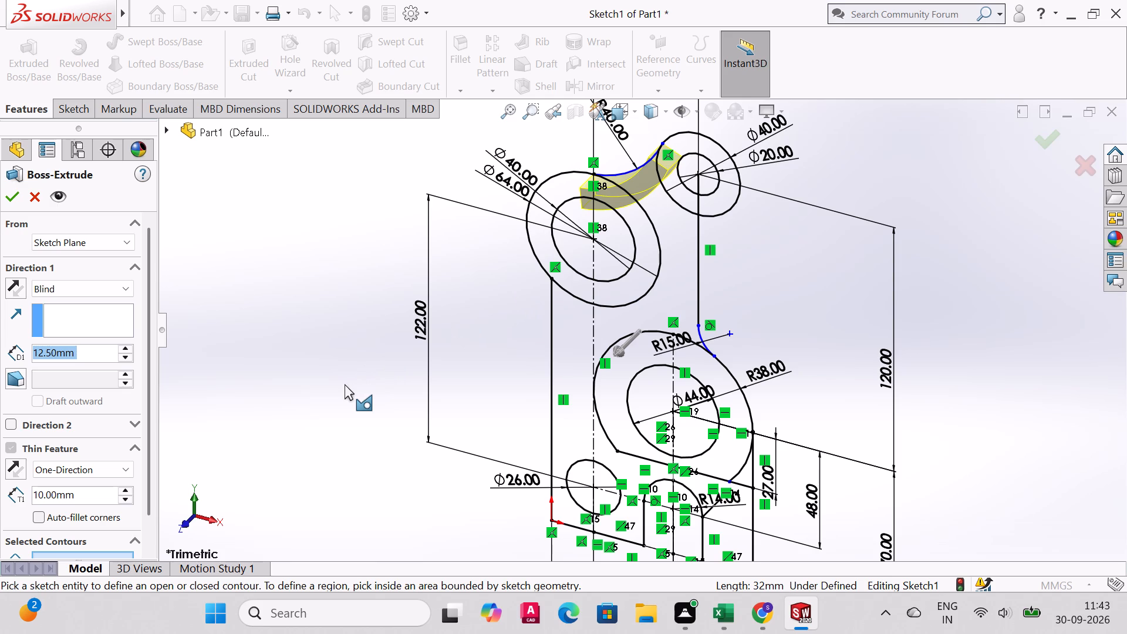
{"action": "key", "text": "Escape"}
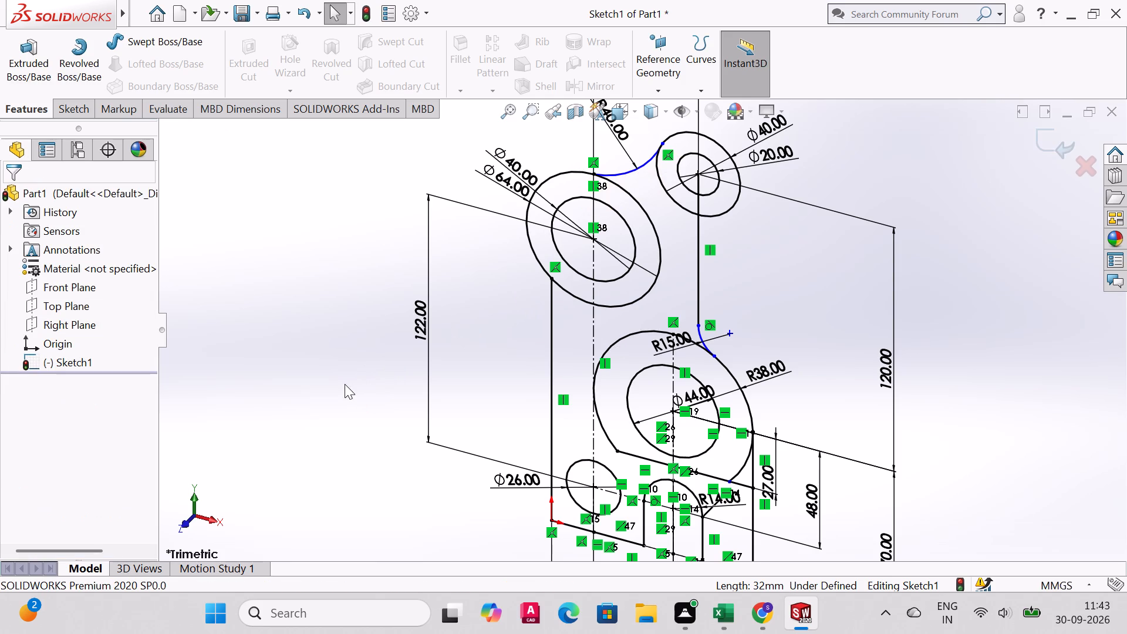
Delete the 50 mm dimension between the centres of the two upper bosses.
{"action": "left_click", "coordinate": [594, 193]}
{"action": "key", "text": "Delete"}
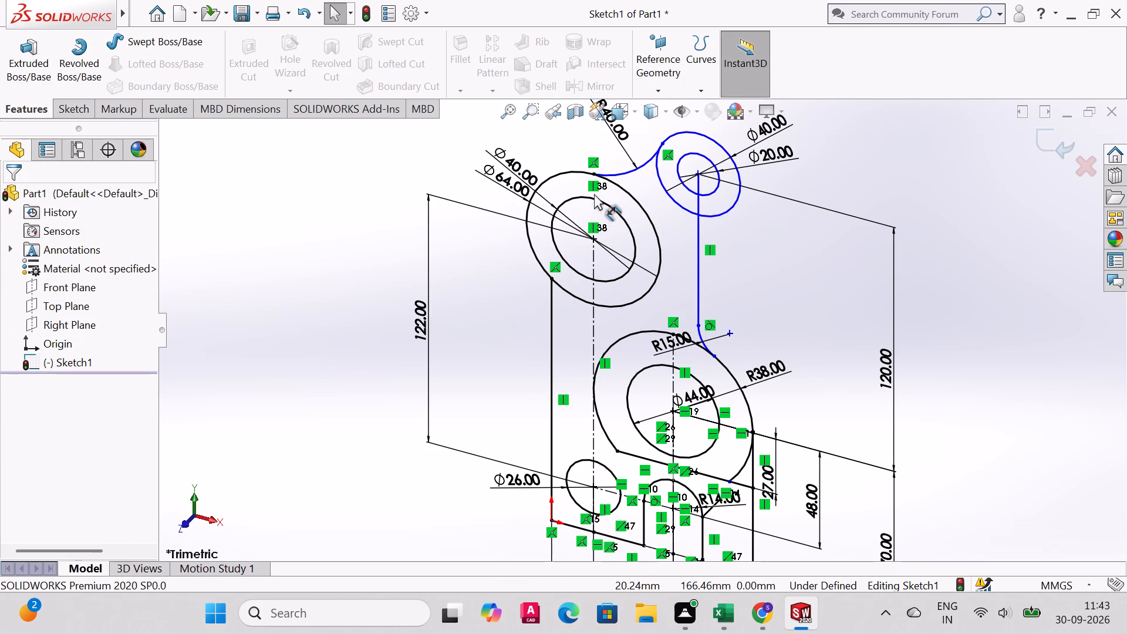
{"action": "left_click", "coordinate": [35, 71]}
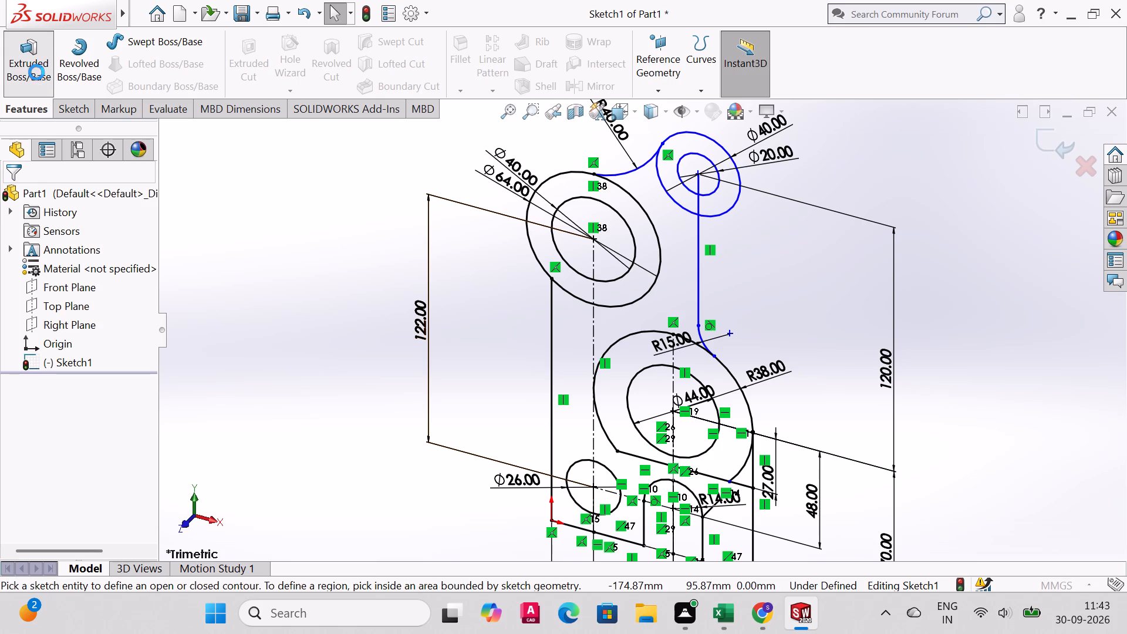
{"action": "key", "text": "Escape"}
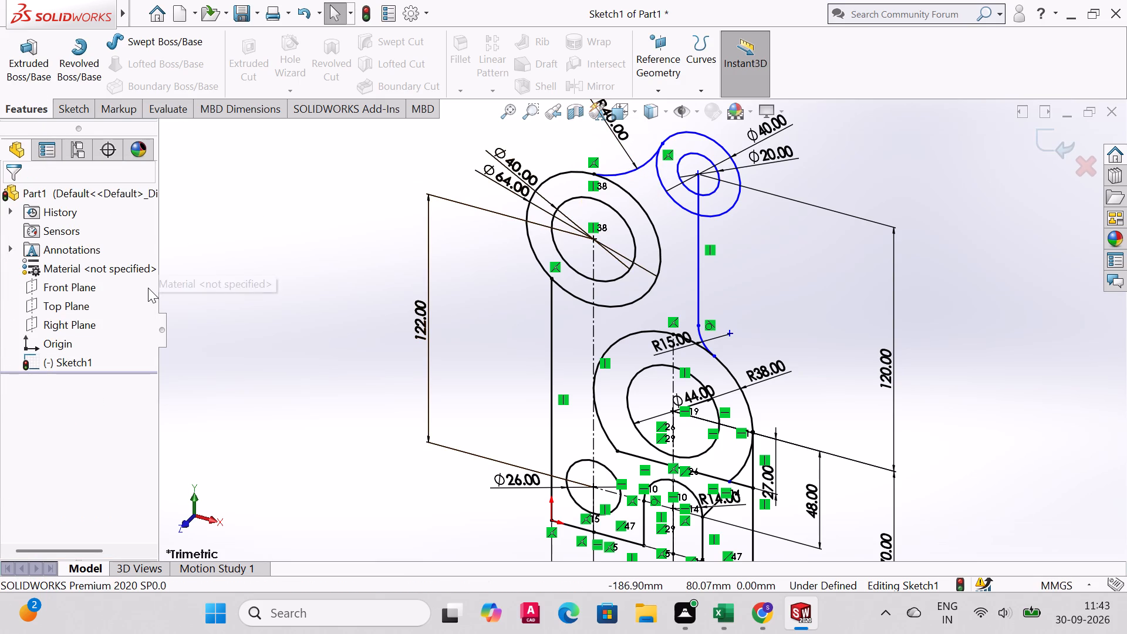
Add a 50 mm horizontal dimension between the Ø64 and upper Ø40 boss centres, placed above the bosses.
{"action": "key", "text": "ctrl+1"}
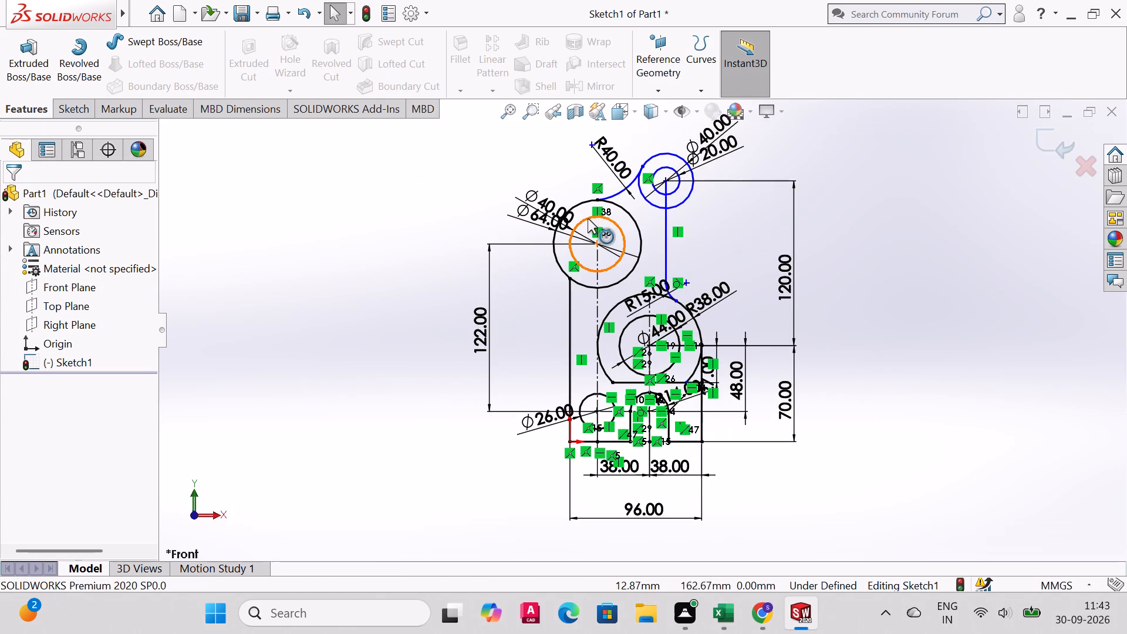
{"action": "left_click", "coordinate": [531, 104]}
{"action": "left_click_drag", "start_coordinate": [472, 130], "coordinate": [709, 166]}
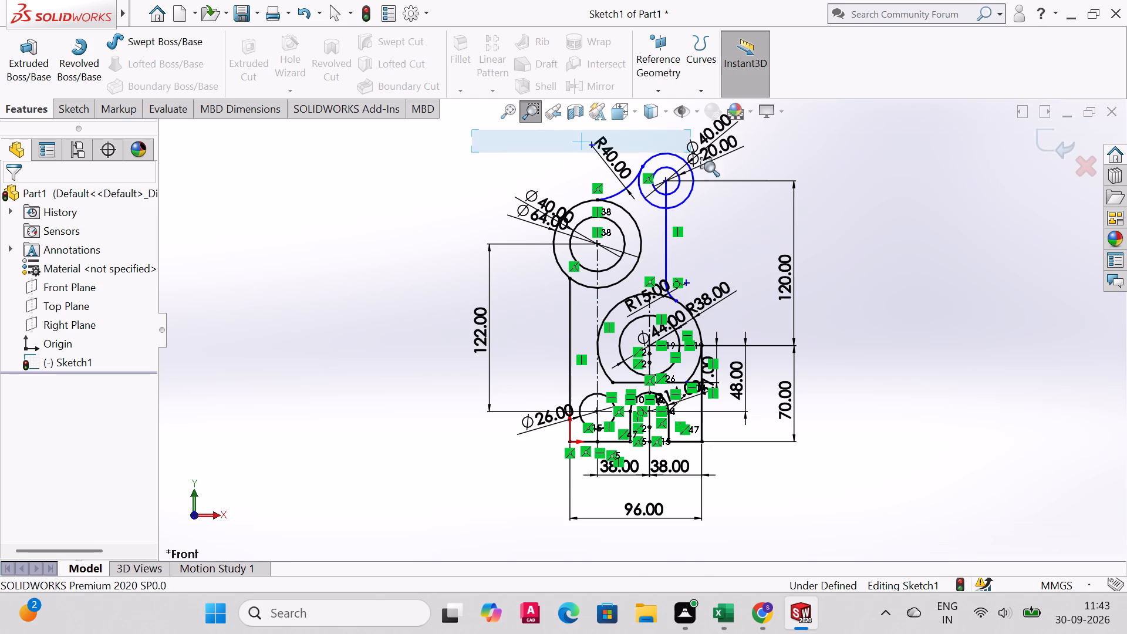
{"action": "left_click_drag", "start_coordinate": [709, 166], "coordinate": [773, 259]}
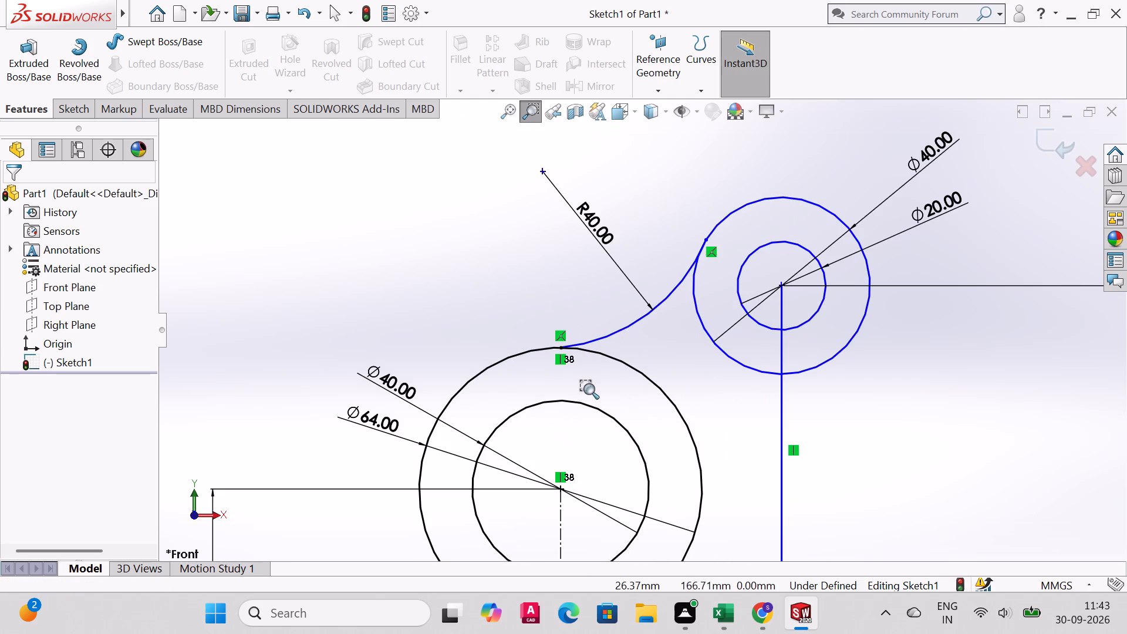
{"action": "left_click", "coordinate": [70, 102]}
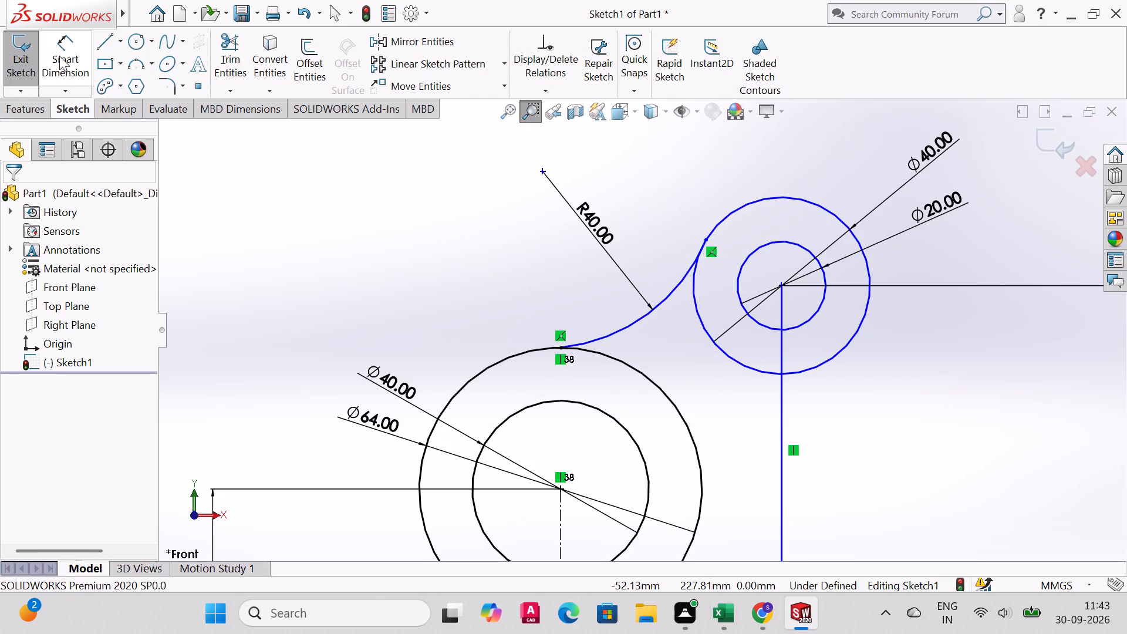
{"action": "left_click", "coordinate": [61, 40]}
{"action": "left_click", "coordinate": [559, 490]}
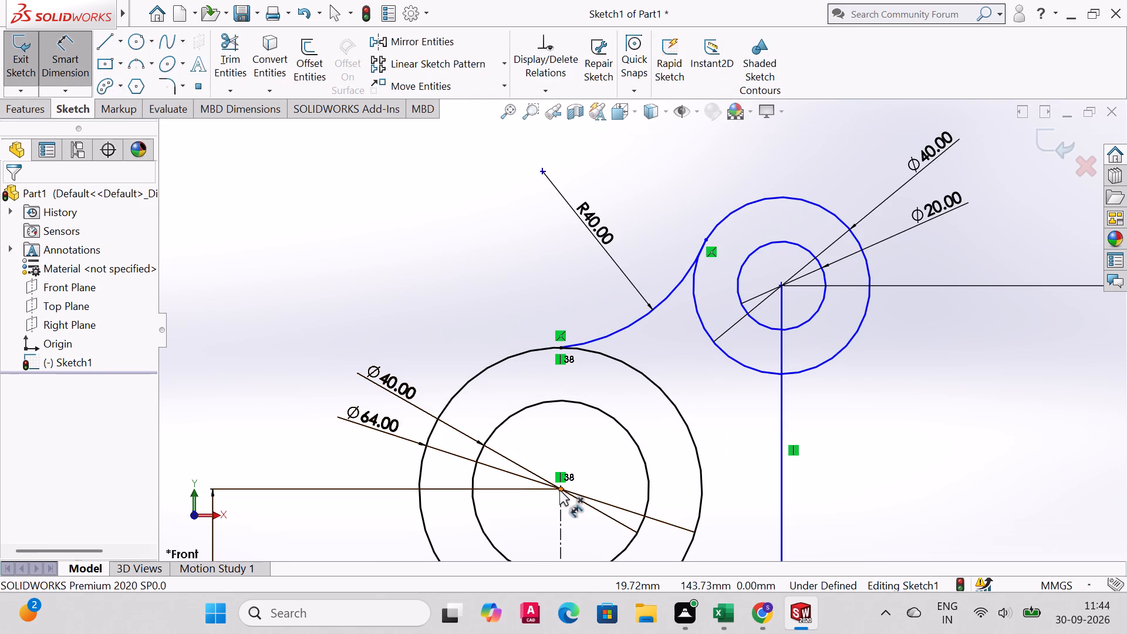
{"action": "left_click", "coordinate": [784, 288]}
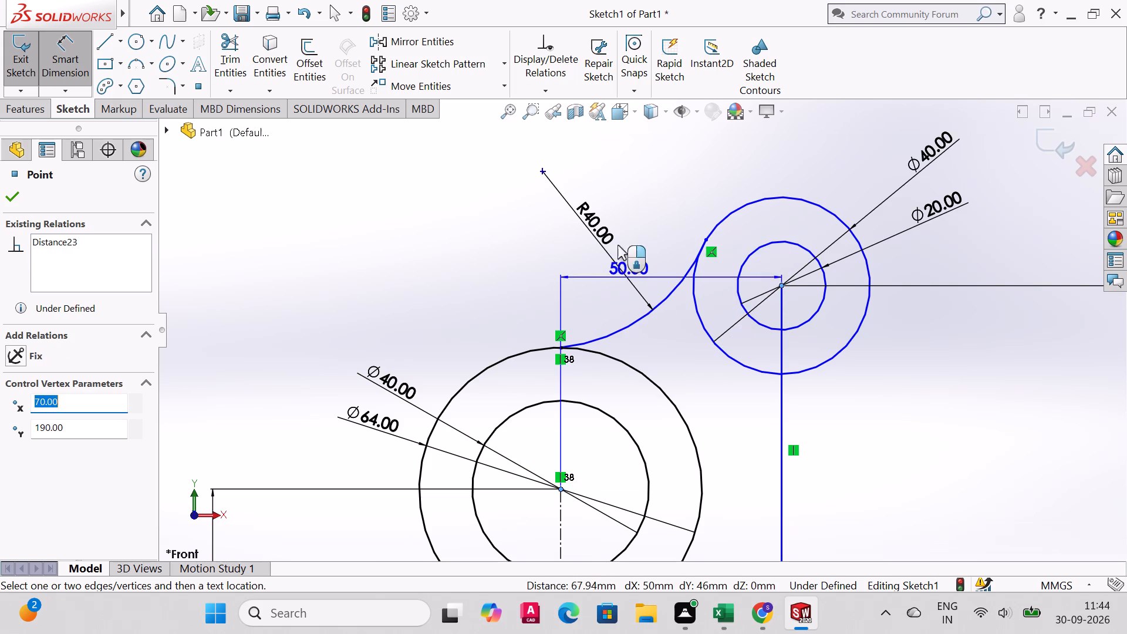
{"action": "scroll", "coordinate": [607, 204], "scroll_direction": "down", "scroll_amount": 3}
{"action": "scroll", "coordinate": [607, 204], "scroll_direction": "up", "scroll_amount": 5}
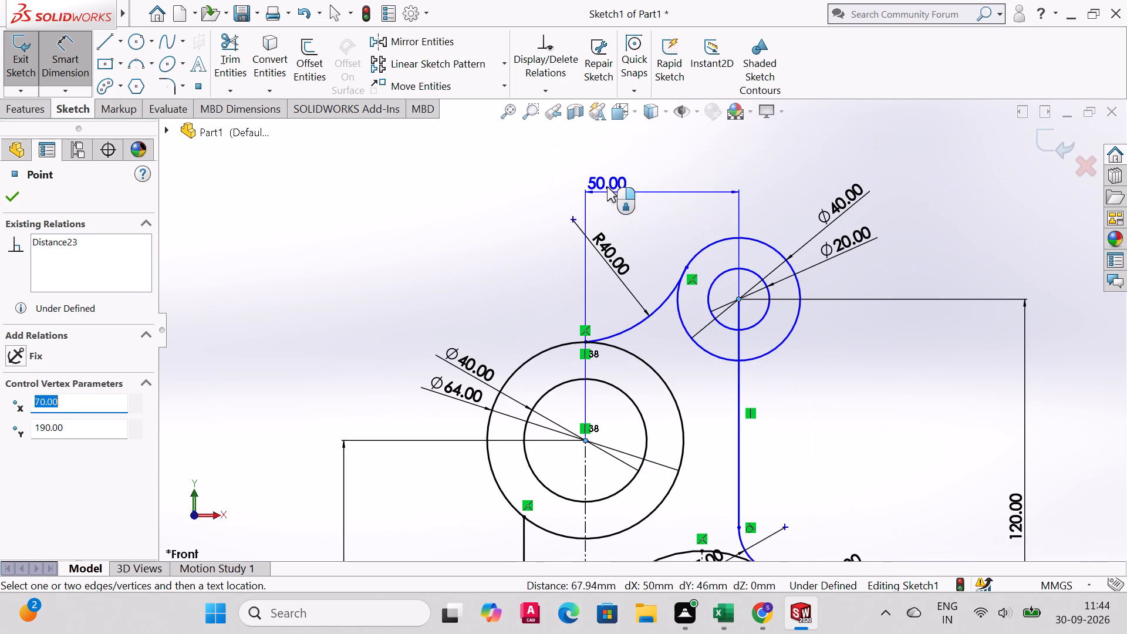
{"action": "left_click", "coordinate": [603, 174]}
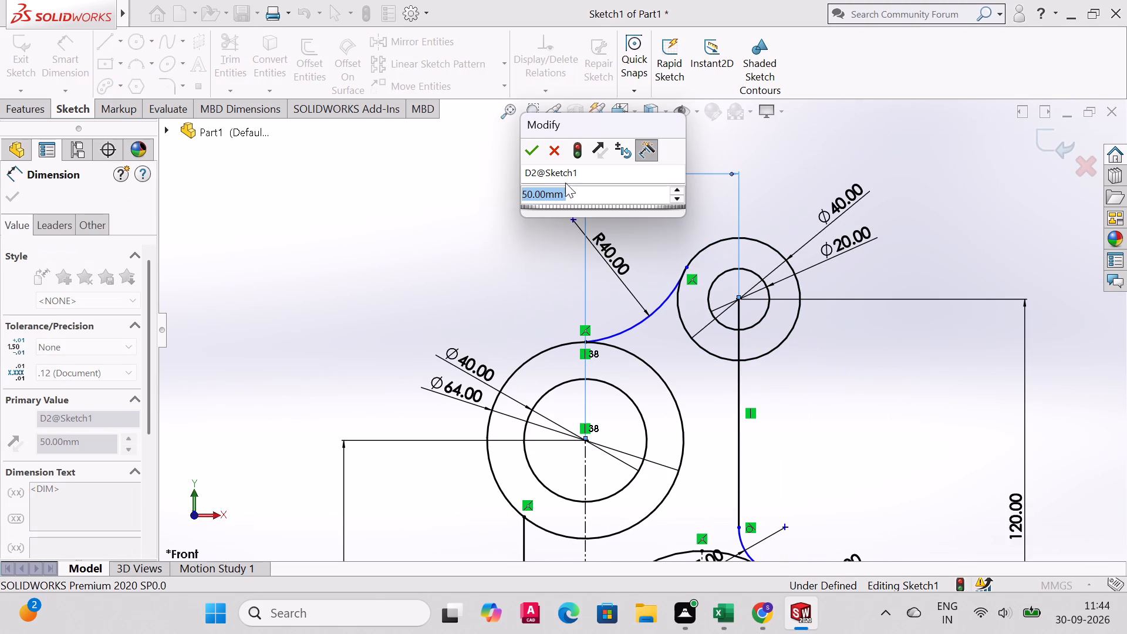
{"action": "left_click", "coordinate": [532, 156]}
{"action": "left_click_drag", "start_coordinate": [600, 161], "coordinate": [647, 173]}
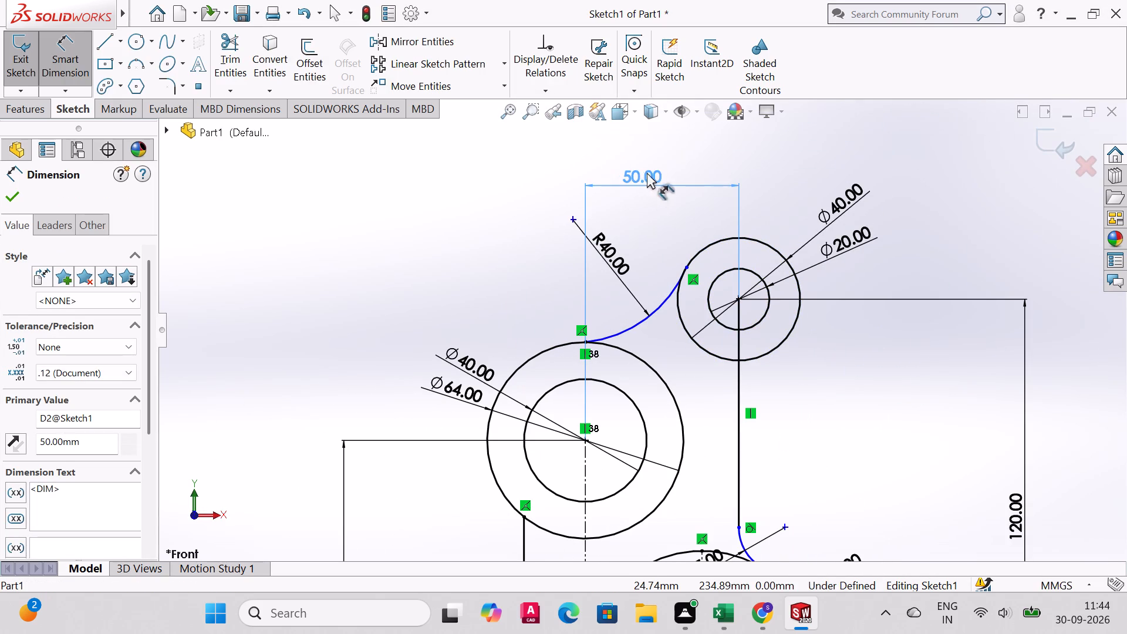
{"action": "left_click_drag", "start_coordinate": [647, 173], "coordinate": [652, 162]}
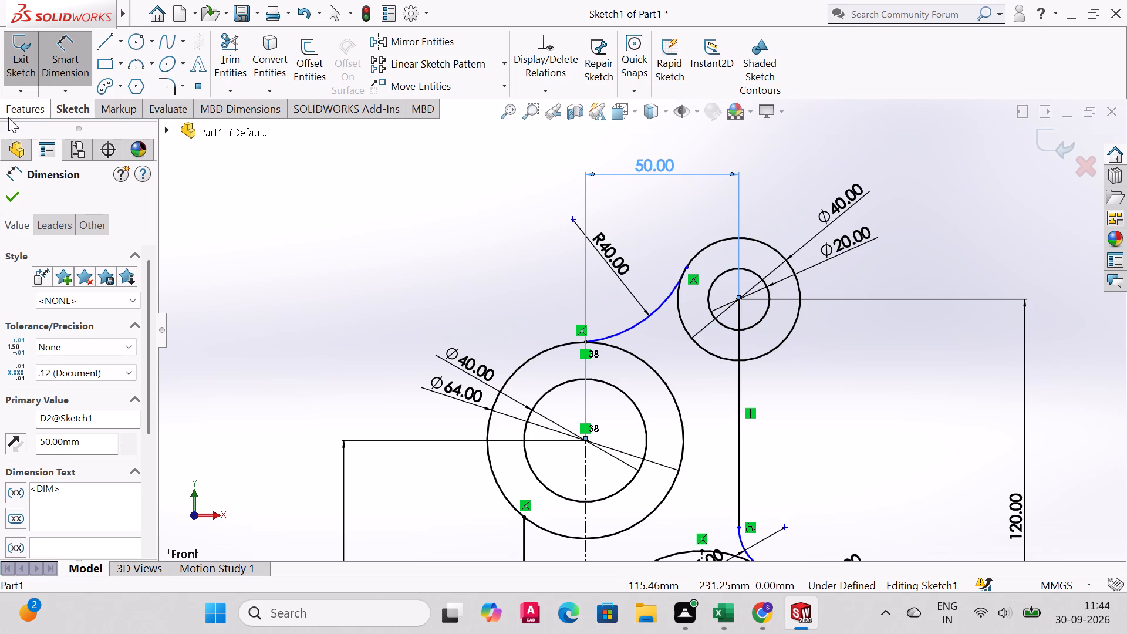
{"action": "left_click", "coordinate": [13, 193]}
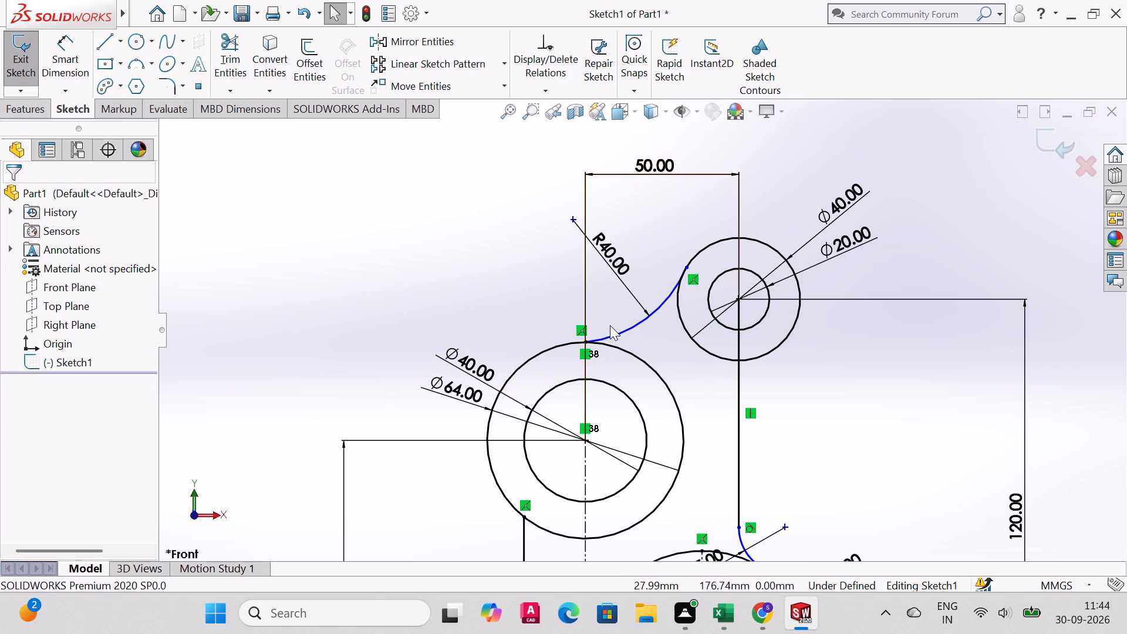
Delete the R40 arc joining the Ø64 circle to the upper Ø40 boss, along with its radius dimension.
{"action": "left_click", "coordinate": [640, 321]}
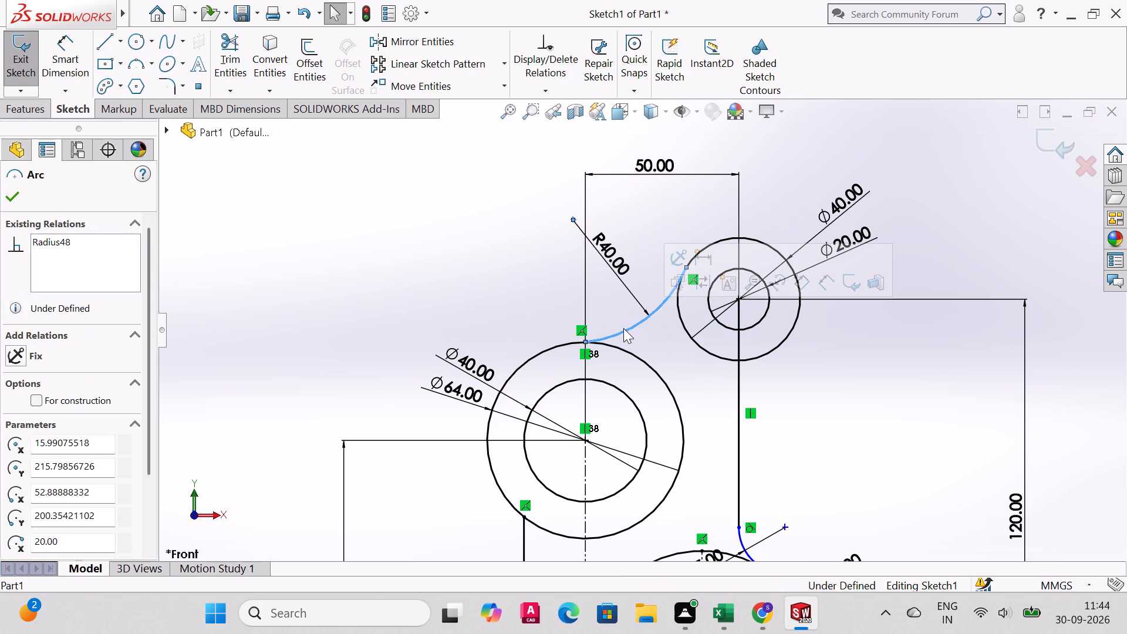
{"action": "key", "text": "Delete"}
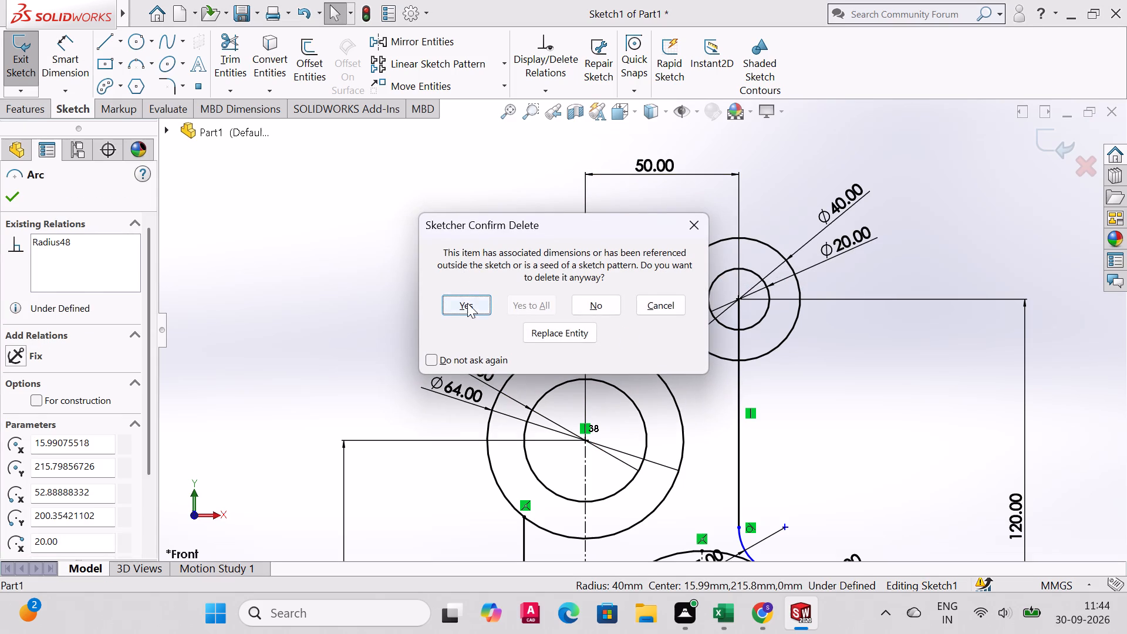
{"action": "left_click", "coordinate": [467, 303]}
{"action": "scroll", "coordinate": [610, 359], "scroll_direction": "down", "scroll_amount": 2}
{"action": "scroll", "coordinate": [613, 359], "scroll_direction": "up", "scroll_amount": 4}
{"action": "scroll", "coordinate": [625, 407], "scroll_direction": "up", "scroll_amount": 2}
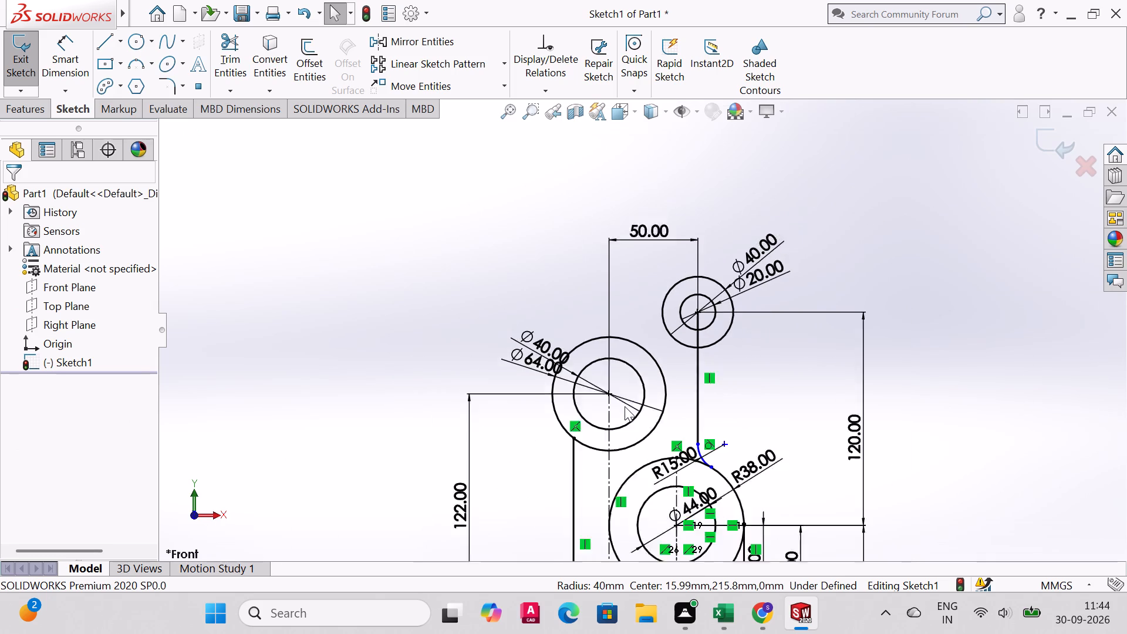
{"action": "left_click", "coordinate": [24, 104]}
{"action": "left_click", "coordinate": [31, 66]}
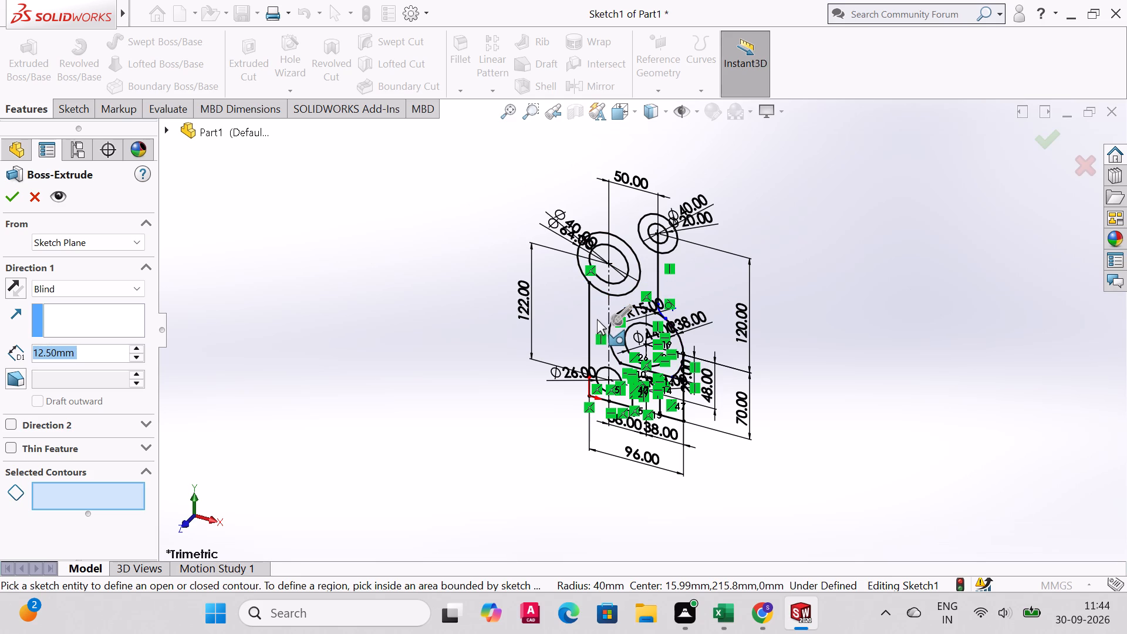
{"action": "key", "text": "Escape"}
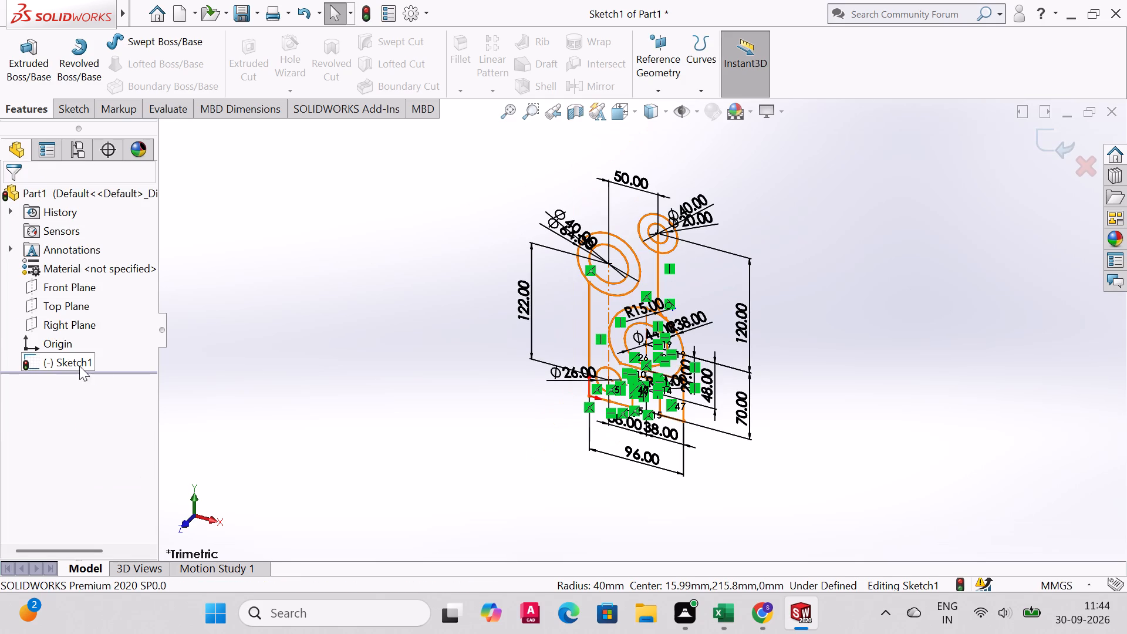
Examine Sketch1's profile in the front view, especially the area between the two upper bosses.
{"action": "left_click", "coordinate": [73, 365]}
{"action": "key", "text": "Escape"}
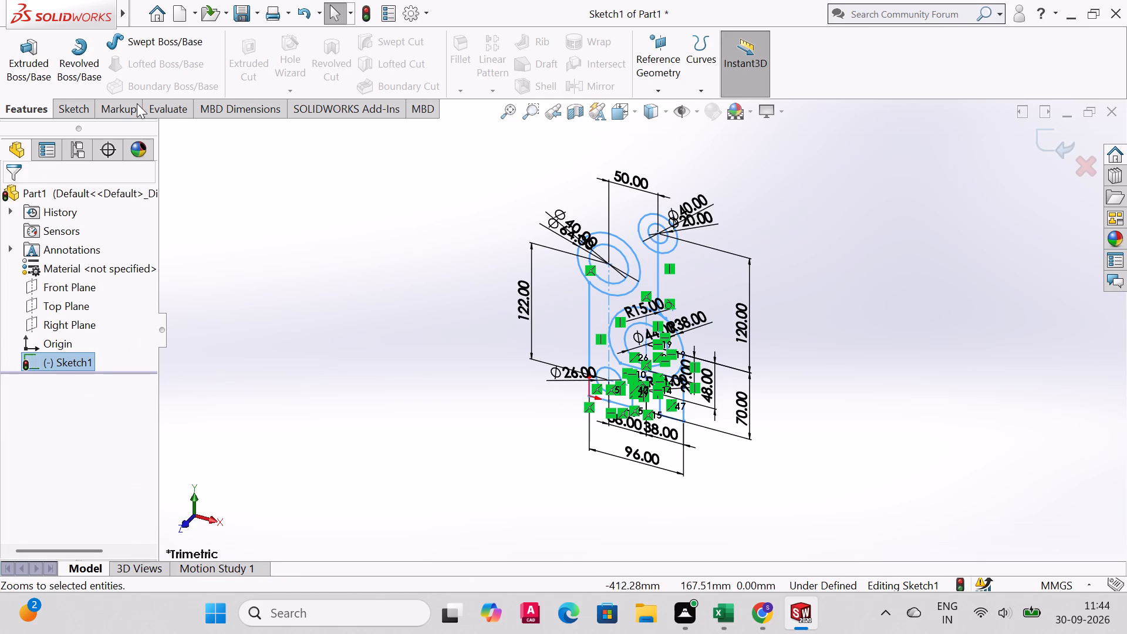
{"action": "left_click", "coordinate": [80, 107]}
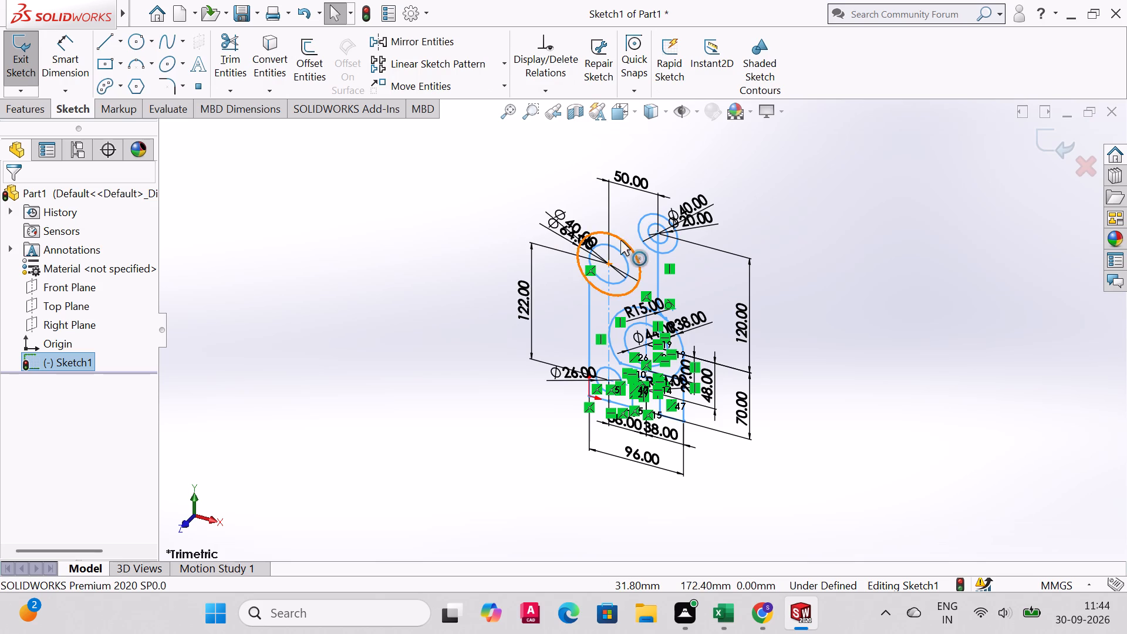
{"action": "scroll", "coordinate": [620, 234], "scroll_direction": "up", "scroll_amount": 3}
{"action": "scroll", "coordinate": [642, 253], "scroll_direction": "down", "scroll_amount": 5}
{"action": "scroll", "coordinate": [627, 146], "scroll_direction": "up", "scroll_amount": 3}
{"action": "scroll", "coordinate": [637, 183], "scroll_direction": "down", "scroll_amount": 2}
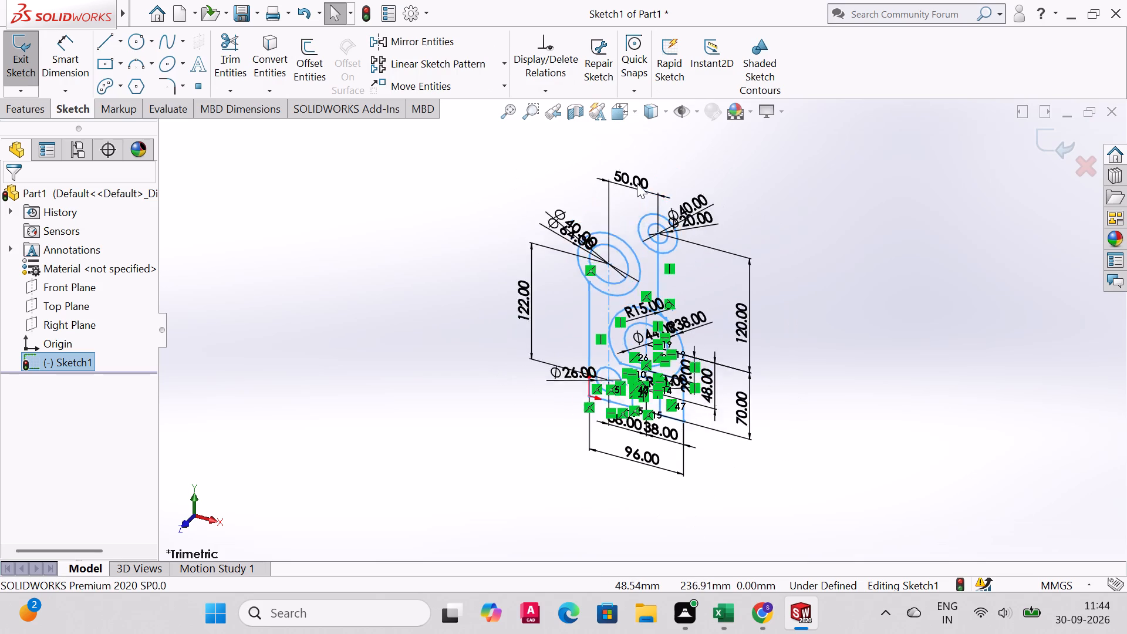
{"action": "key", "text": "ctrl+1"}
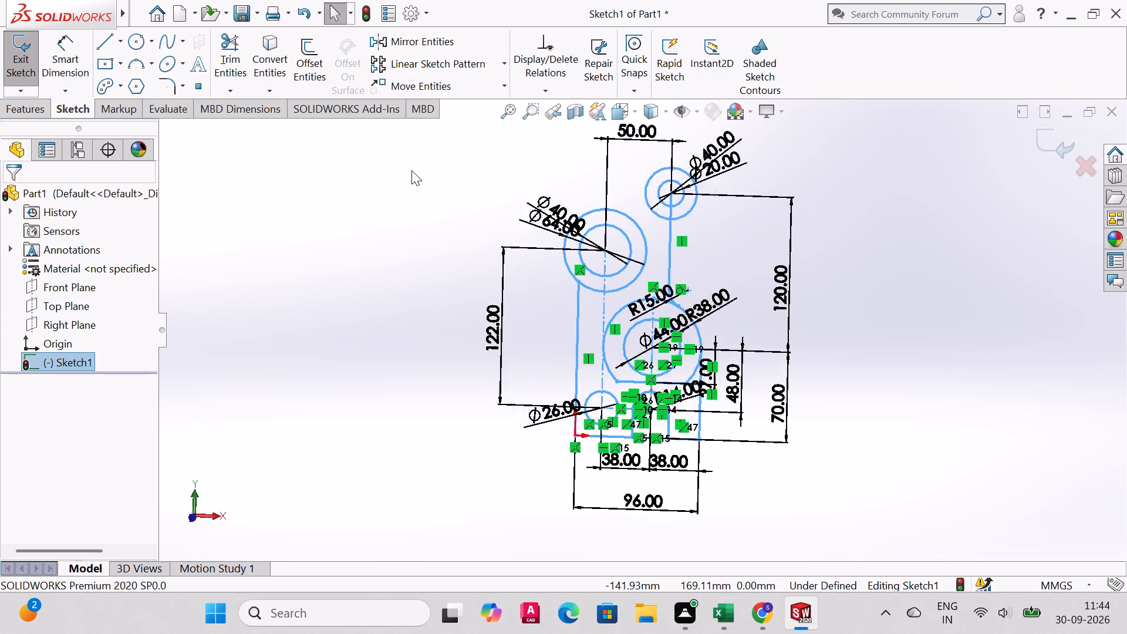
{"action": "scroll", "coordinate": [612, 181], "scroll_direction": "up", "scroll_amount": 2}
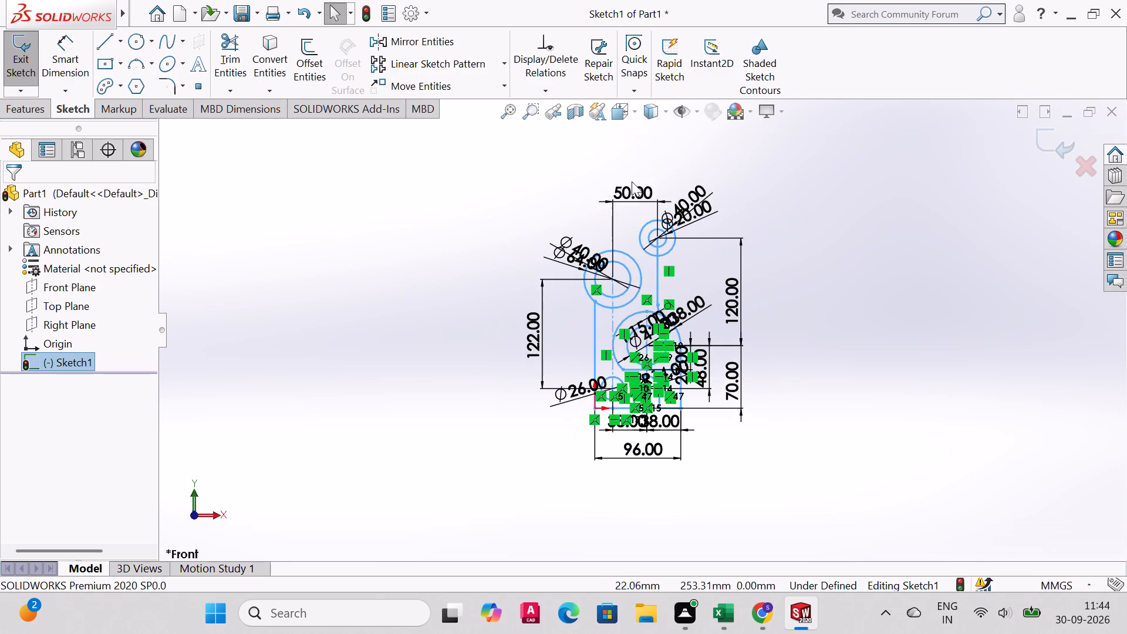
{"action": "scroll", "coordinate": [655, 190], "scroll_direction": "down", "scroll_amount": 6}
{"action": "scroll", "coordinate": [673, 212], "scroll_direction": "up", "scroll_amount": 3}
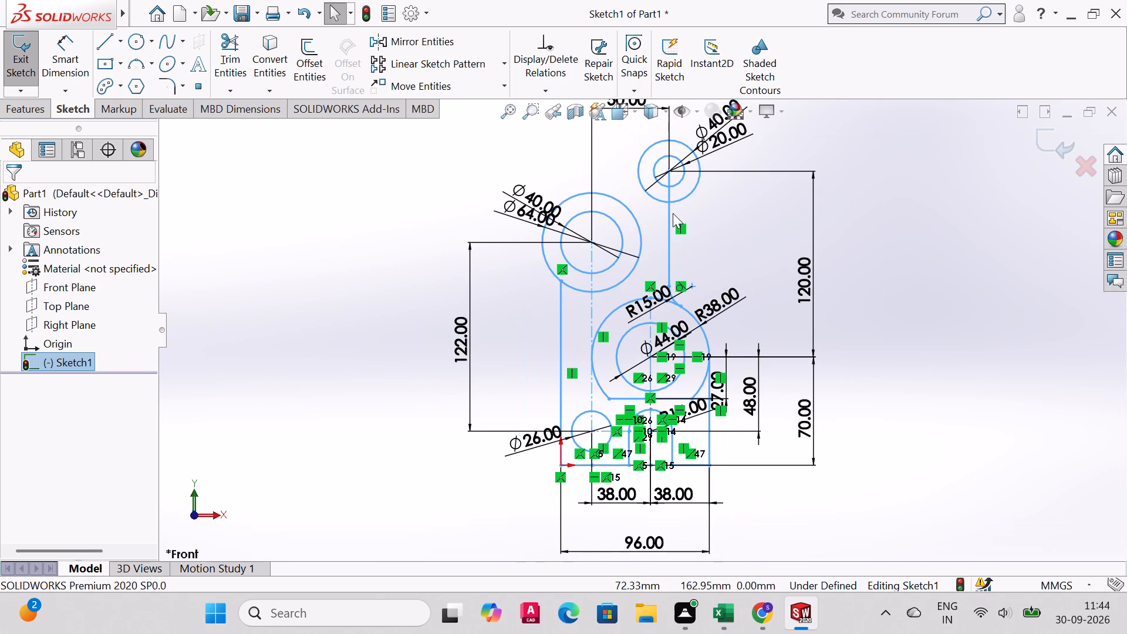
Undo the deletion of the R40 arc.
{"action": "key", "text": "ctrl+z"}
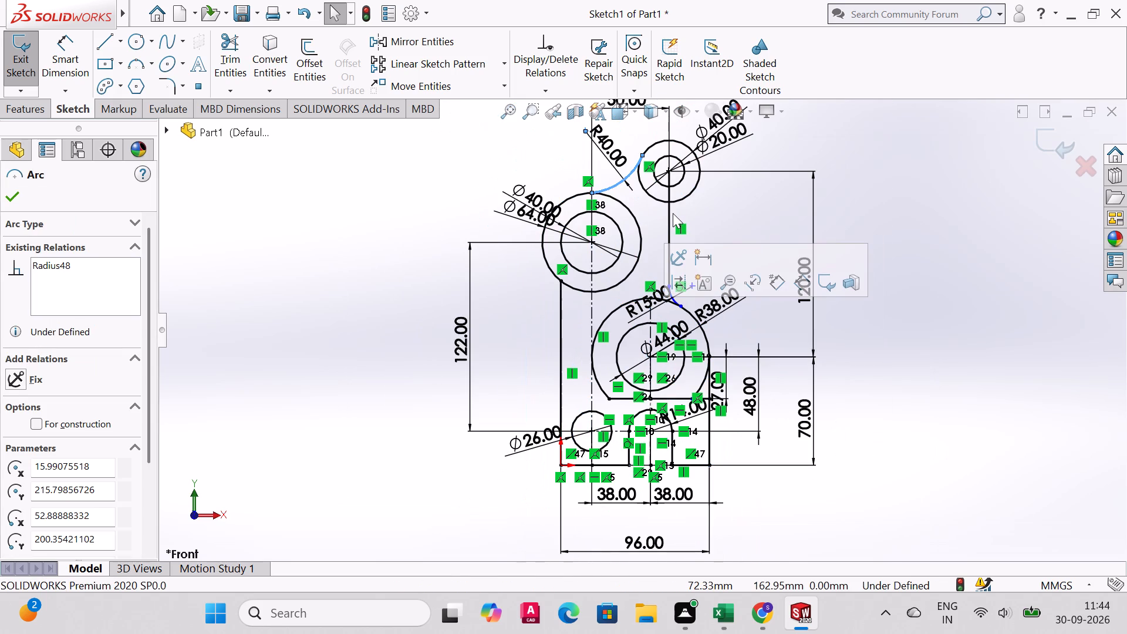
Examine the R40 arc between the Ø64 circle and the upper Ø40 boss and how it meets the surrounding profile.
{"action": "left_click", "coordinate": [617, 188]}
{"action": "left_click", "coordinate": [613, 188]}
{"action": "triple_click", "coordinate": [613, 187]}
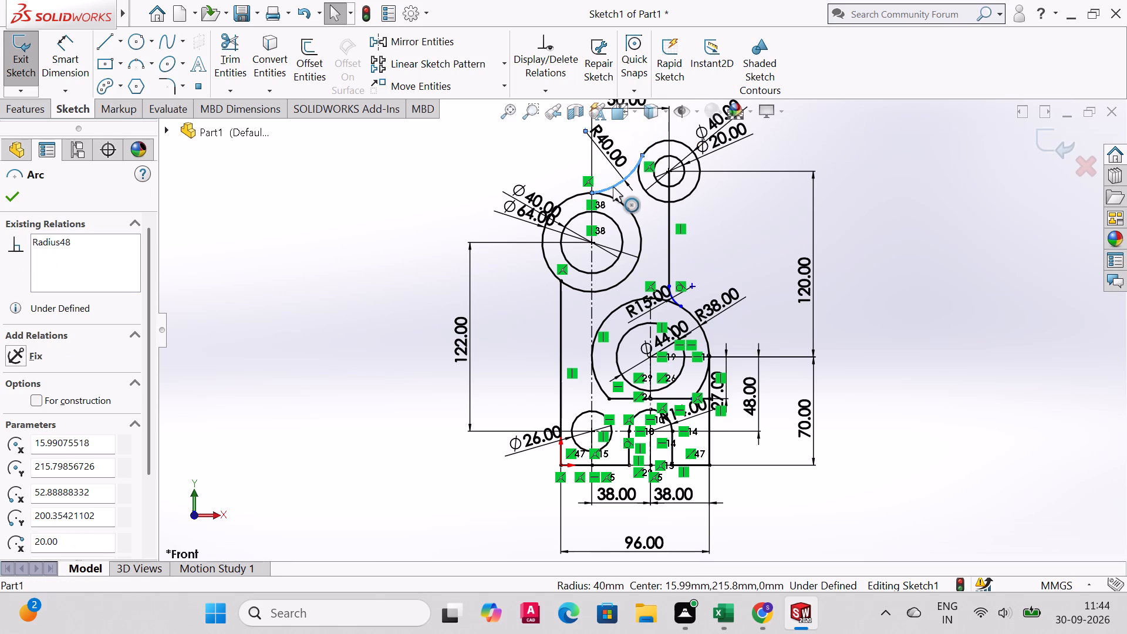
{"action": "scroll", "coordinate": [647, 201], "scroll_direction": "up", "scroll_amount": 2}
{"action": "scroll", "coordinate": [663, 182], "scroll_direction": "down", "scroll_amount": 4}
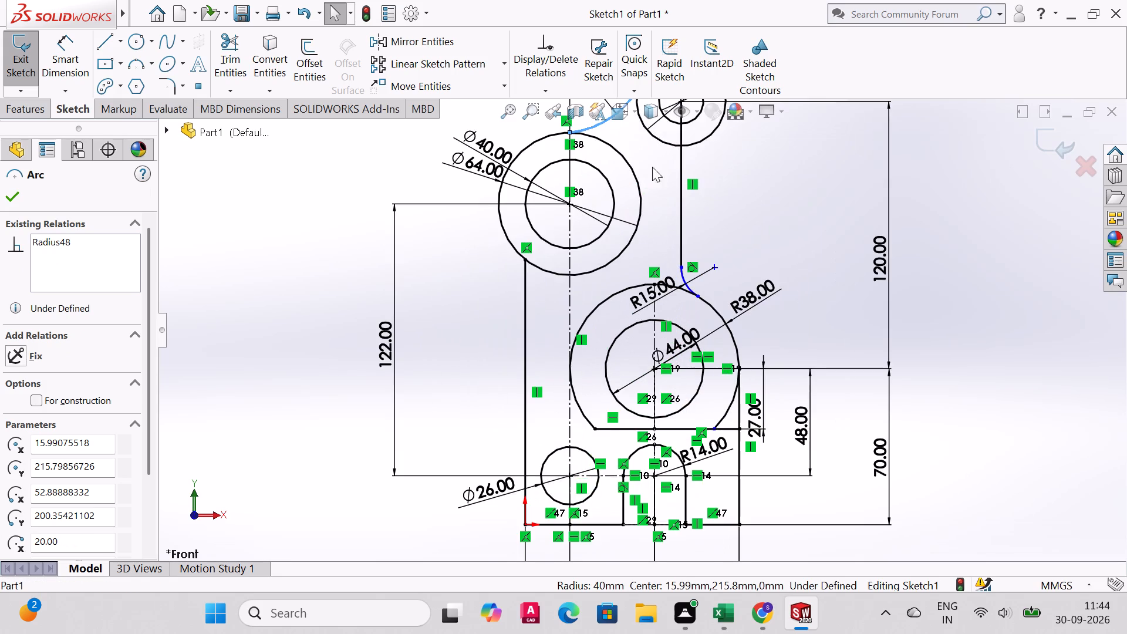
{"action": "scroll", "coordinate": [695, 291], "scroll_direction": "down", "scroll_amount": 2}
{"action": "scroll", "coordinate": [693, 286], "scroll_direction": "up", "scroll_amount": 6}
{"action": "scroll", "coordinate": [662, 158], "scroll_direction": "up", "scroll_amount": 3}
{"action": "scroll", "coordinate": [664, 173], "scroll_direction": "down", "scroll_amount": 3}
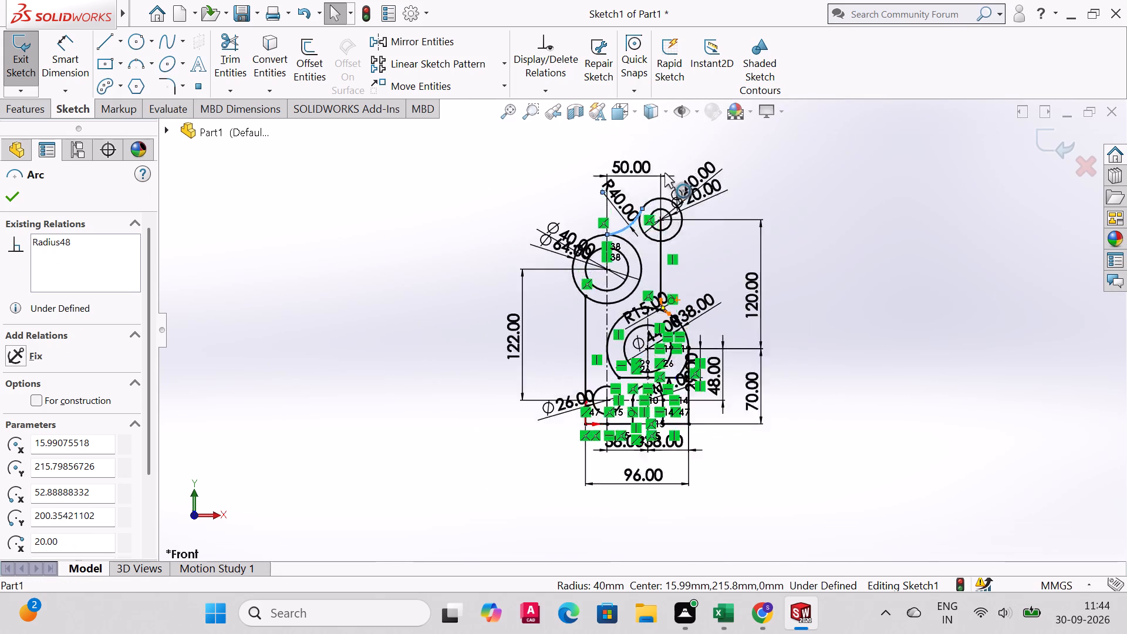
{"action": "scroll", "coordinate": [664, 173], "scroll_direction": "down", "scroll_amount": 2}
{"action": "left_click", "coordinate": [613, 155]}
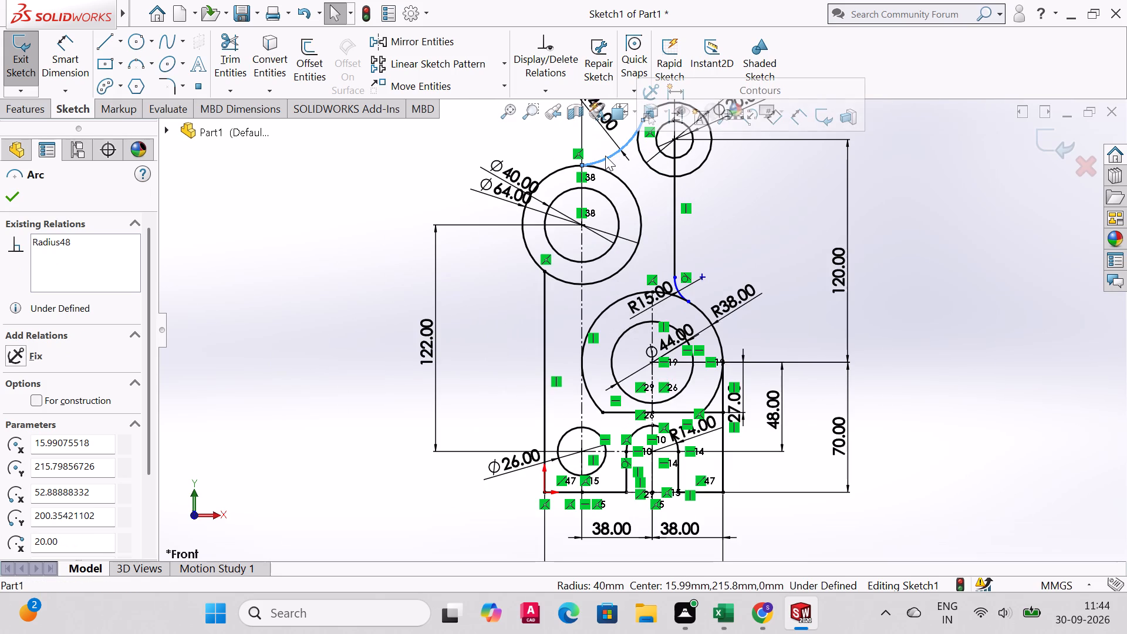
{"action": "key", "text": "Escape"}
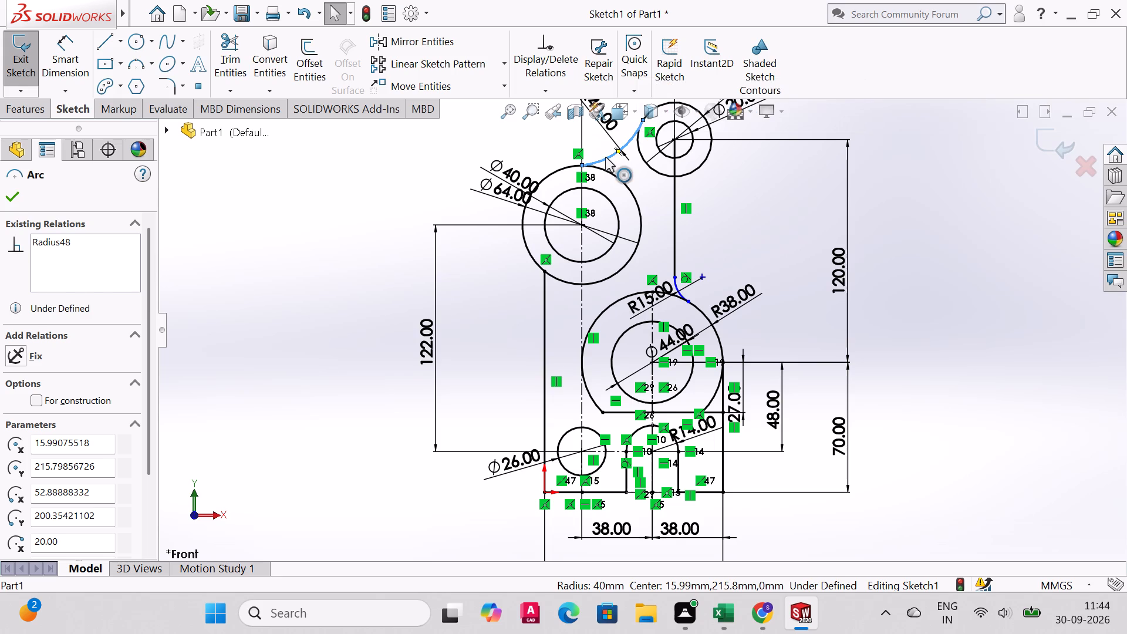
{"action": "key", "text": "Escape"}
{"action": "key", "text": "Escape"}
{"action": "key", "text": "Escape"}
Delete the R40 arc joining the Ø64 circle to the upper Ø40 boss, along with its radius dimension.
{"action": "left_click", "coordinate": [612, 158]}
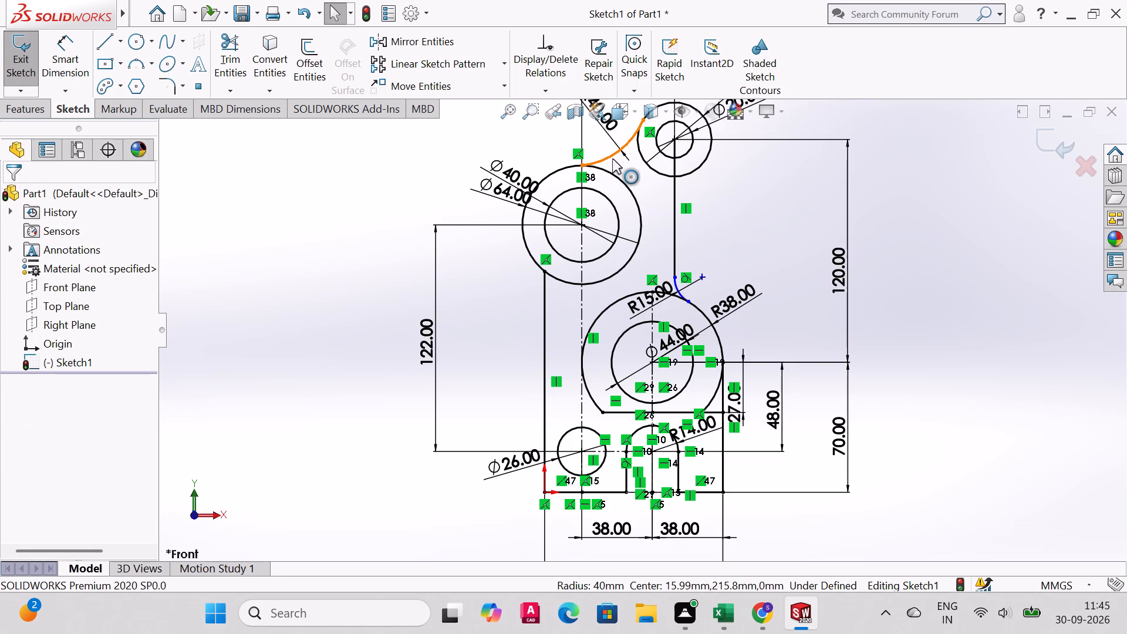
{"action": "key", "text": "Delete"}
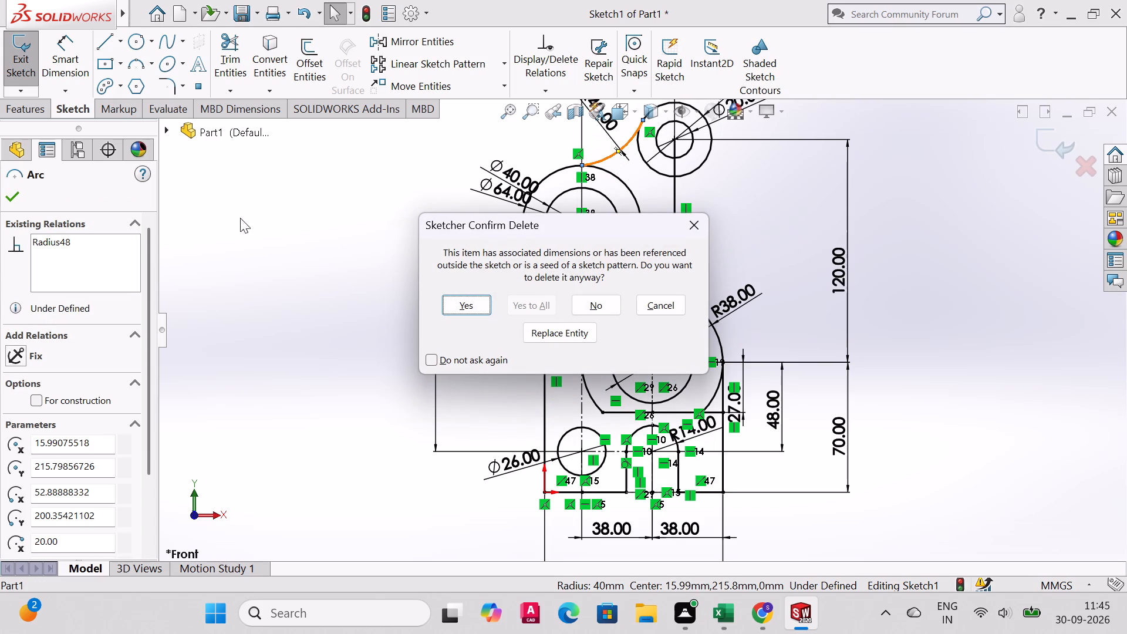
{"action": "left_click", "coordinate": [468, 301]}
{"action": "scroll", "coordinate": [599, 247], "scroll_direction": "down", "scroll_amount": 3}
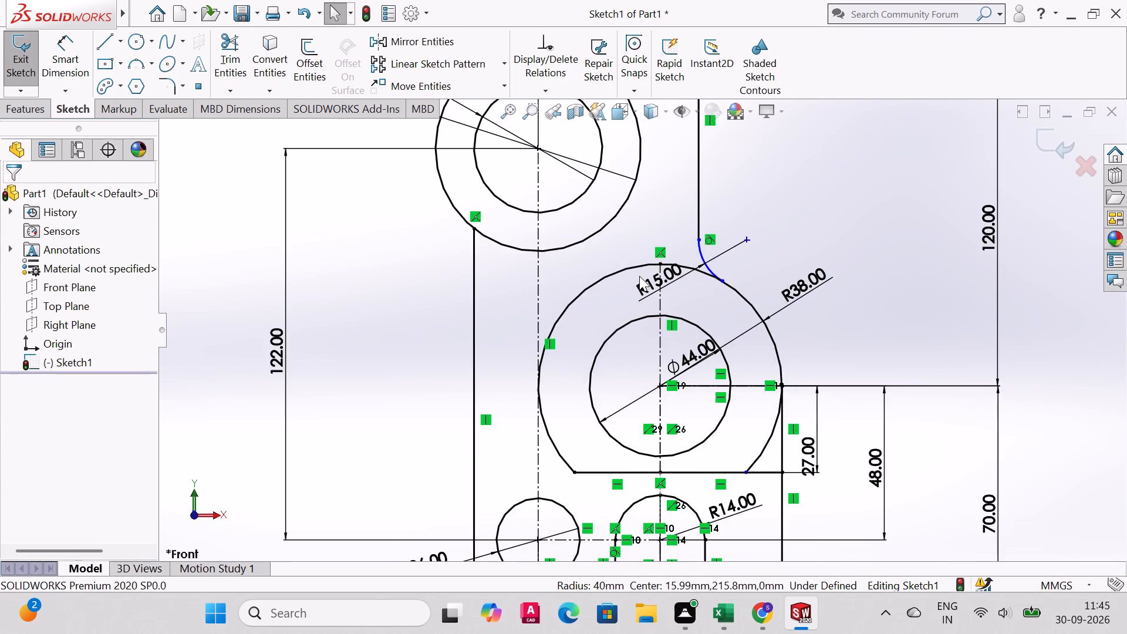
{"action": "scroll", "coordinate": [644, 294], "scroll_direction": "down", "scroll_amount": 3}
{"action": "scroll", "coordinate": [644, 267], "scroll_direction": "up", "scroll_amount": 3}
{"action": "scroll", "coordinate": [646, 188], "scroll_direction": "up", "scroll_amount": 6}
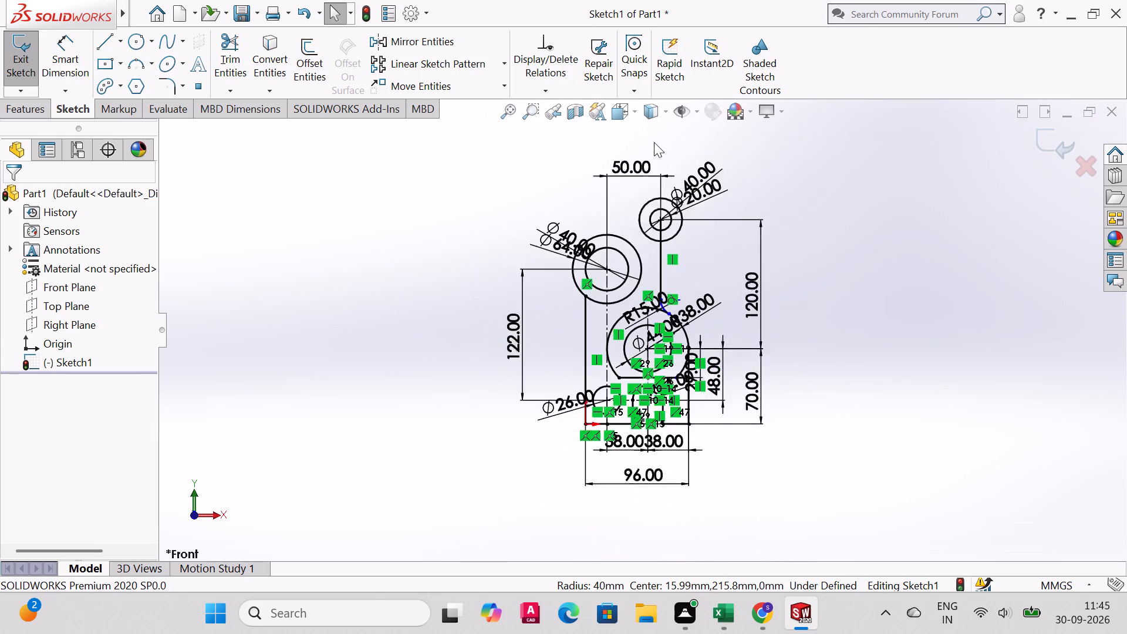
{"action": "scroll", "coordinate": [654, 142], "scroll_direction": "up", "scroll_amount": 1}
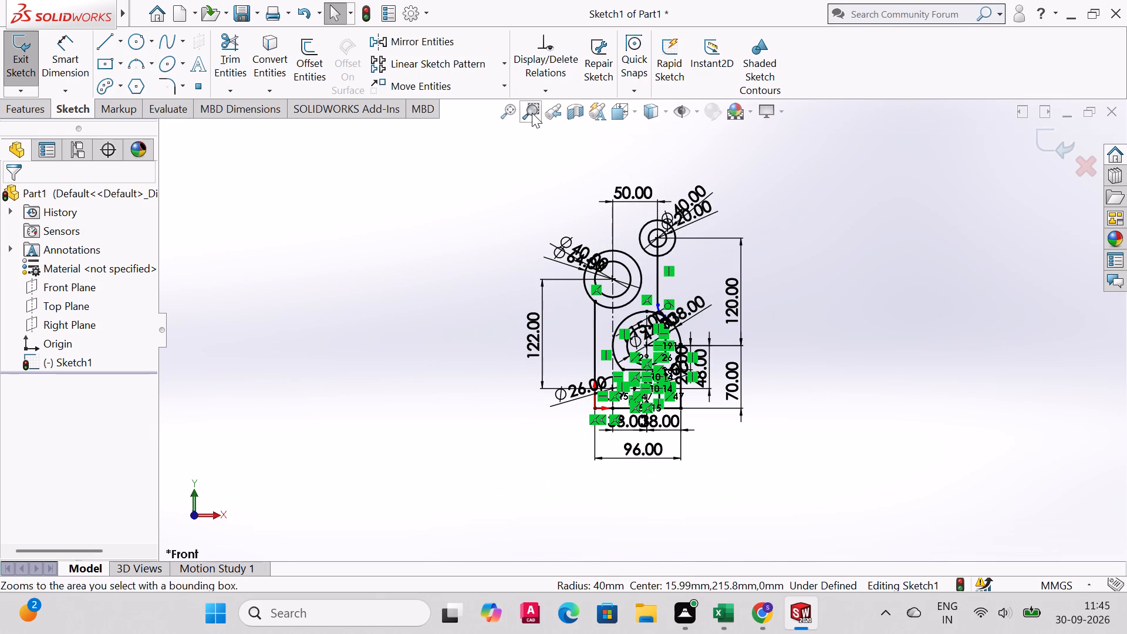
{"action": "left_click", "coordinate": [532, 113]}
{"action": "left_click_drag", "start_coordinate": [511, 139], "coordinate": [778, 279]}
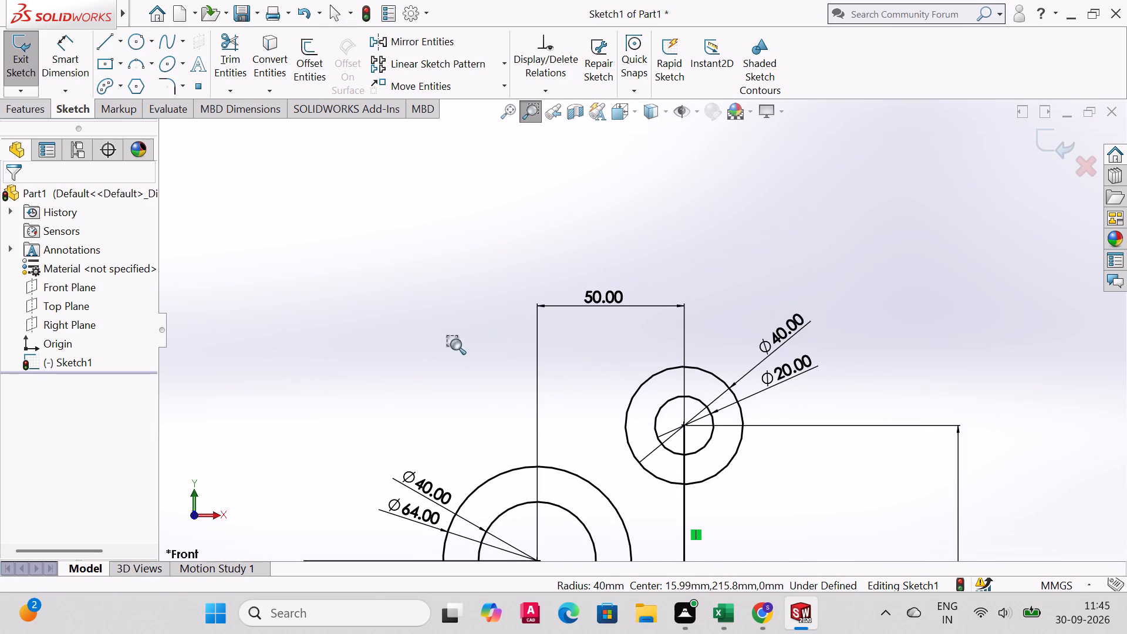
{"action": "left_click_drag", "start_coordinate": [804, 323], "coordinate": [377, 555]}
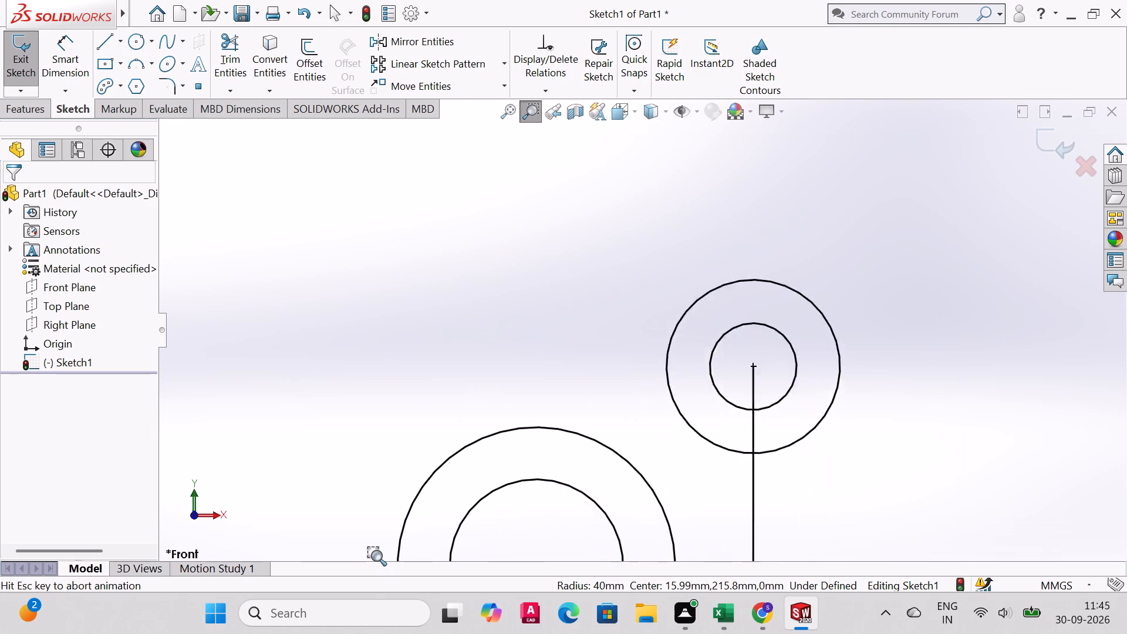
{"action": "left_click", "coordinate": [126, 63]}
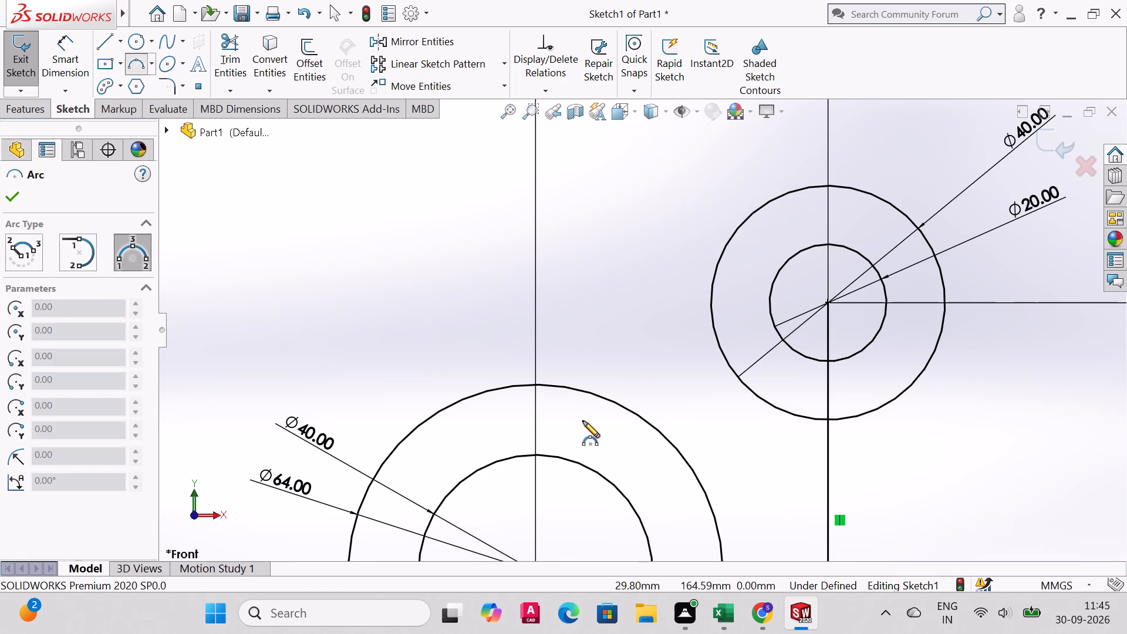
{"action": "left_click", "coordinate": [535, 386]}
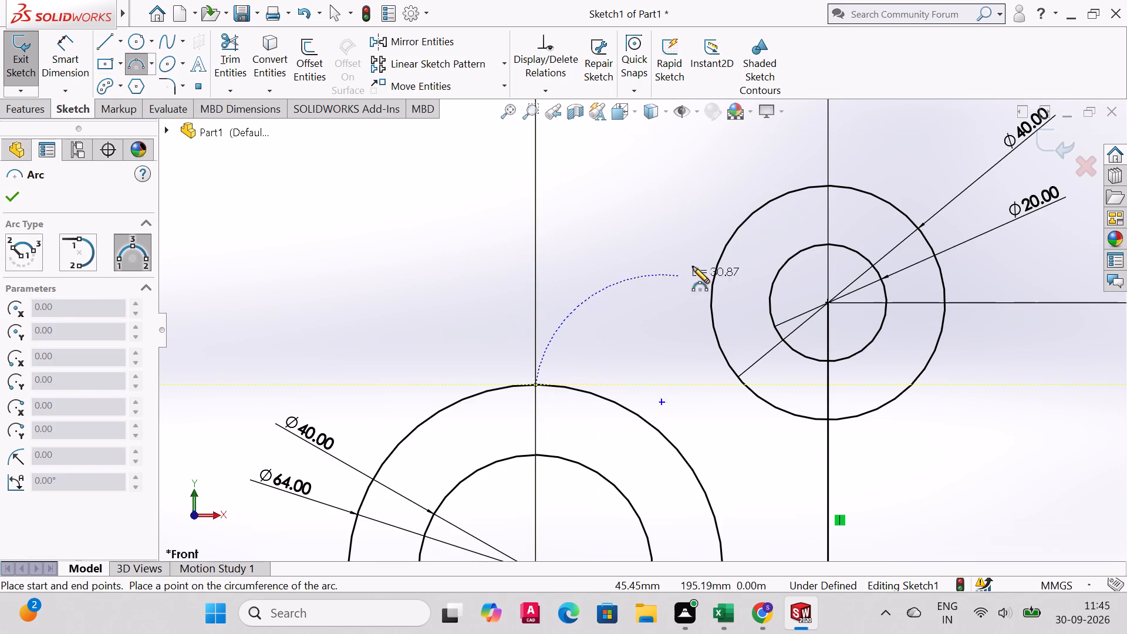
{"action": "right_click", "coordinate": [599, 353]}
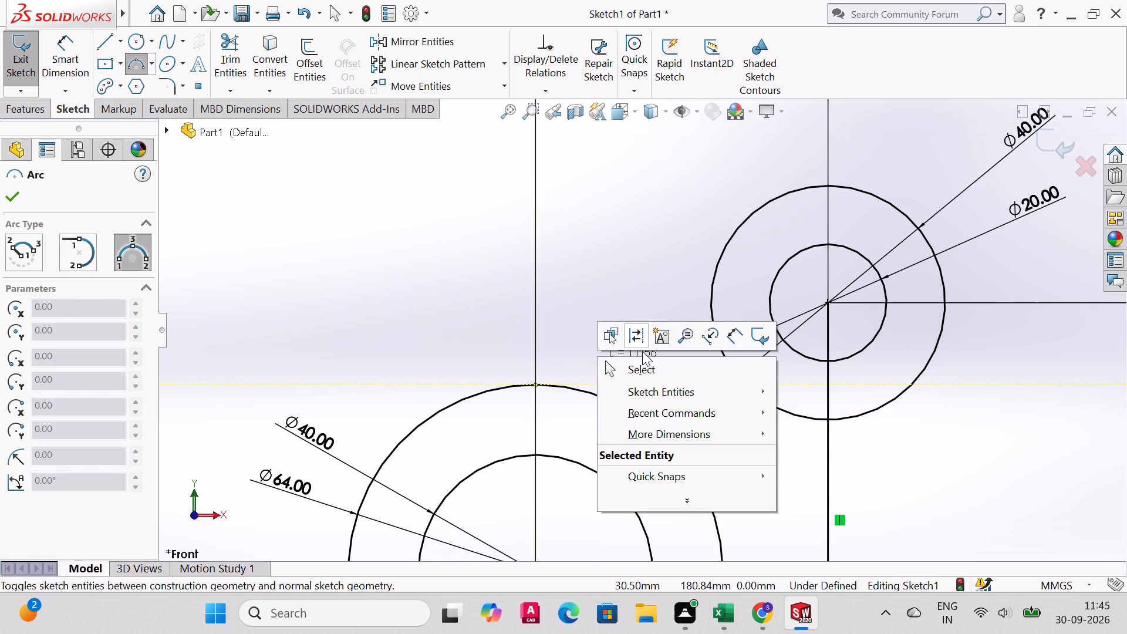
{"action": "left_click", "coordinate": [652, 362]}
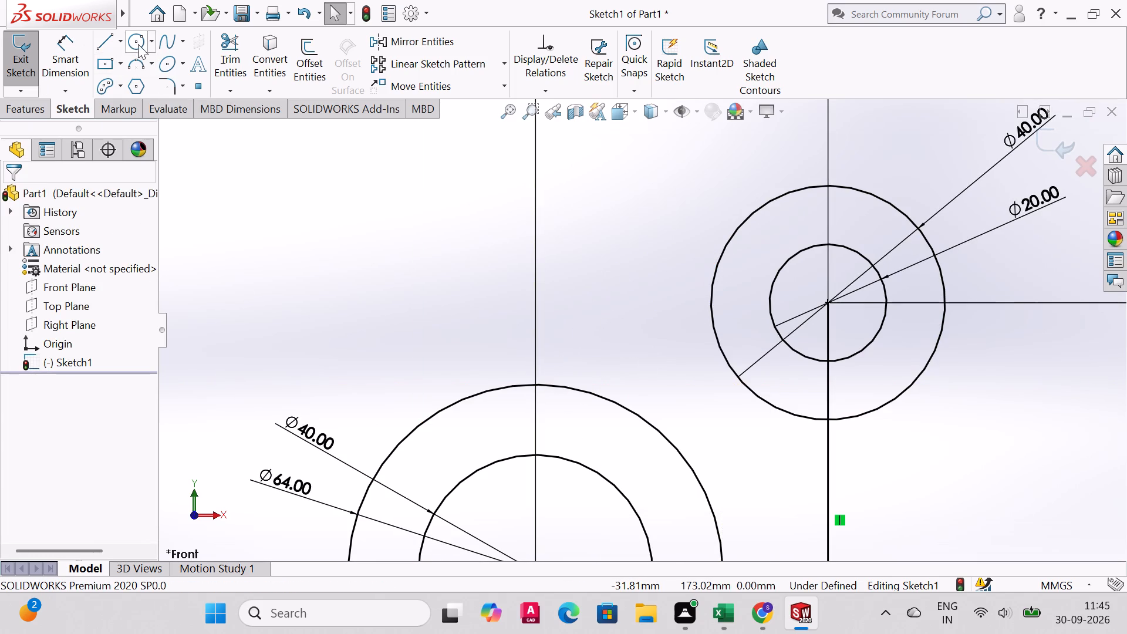
Draw a three-point arc of about 52 mm radius from the upper Ø40 boss's outer circle to the top of the Ø64 circle.
{"action": "left_click", "coordinate": [138, 68]}
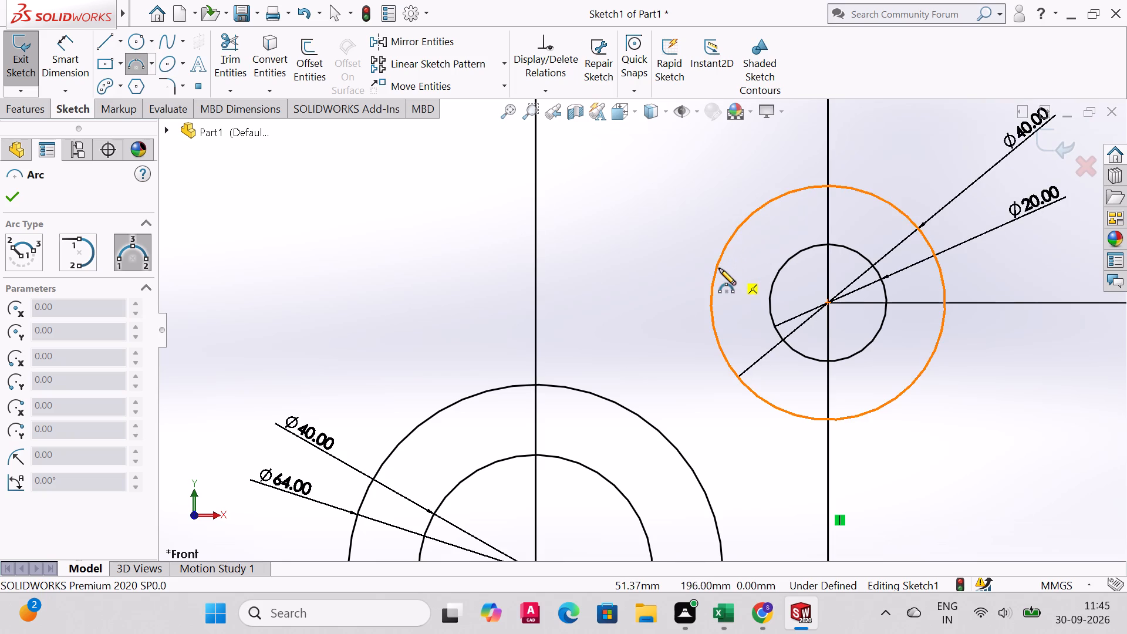
{"action": "left_click", "coordinate": [715, 269]}
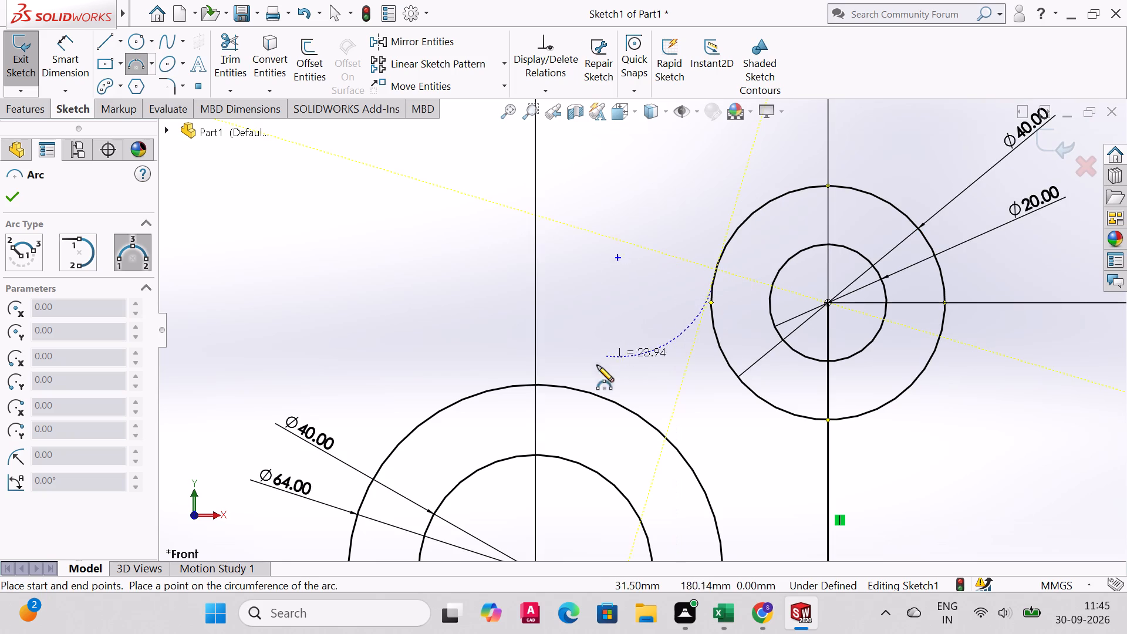
{"action": "left_click", "coordinate": [535, 384]}
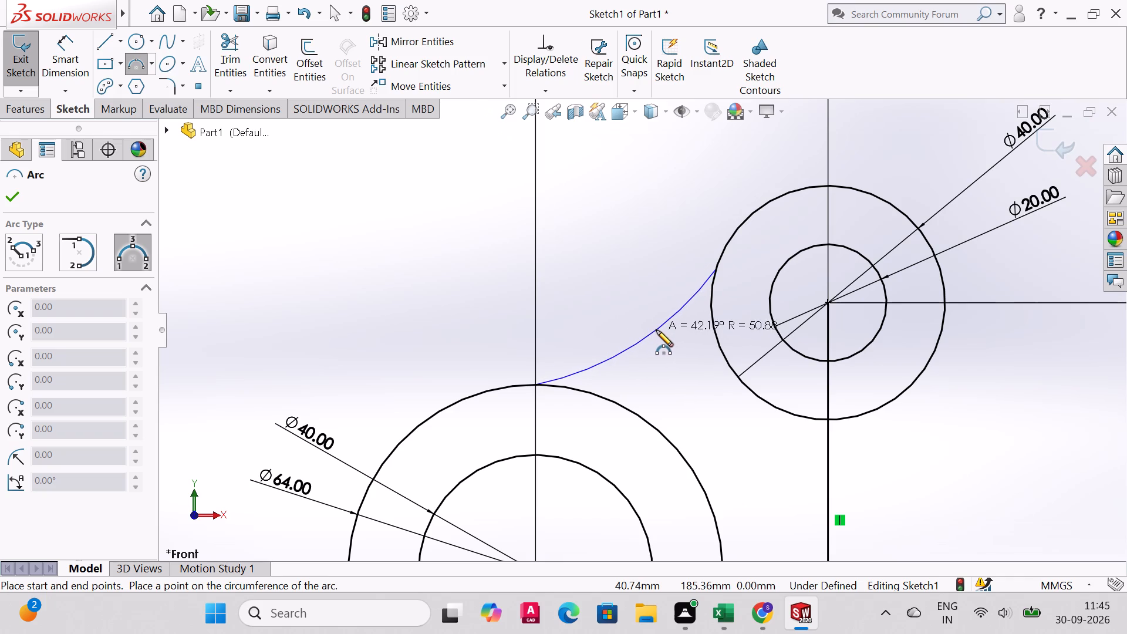
{"action": "left_click", "coordinate": [656, 329]}
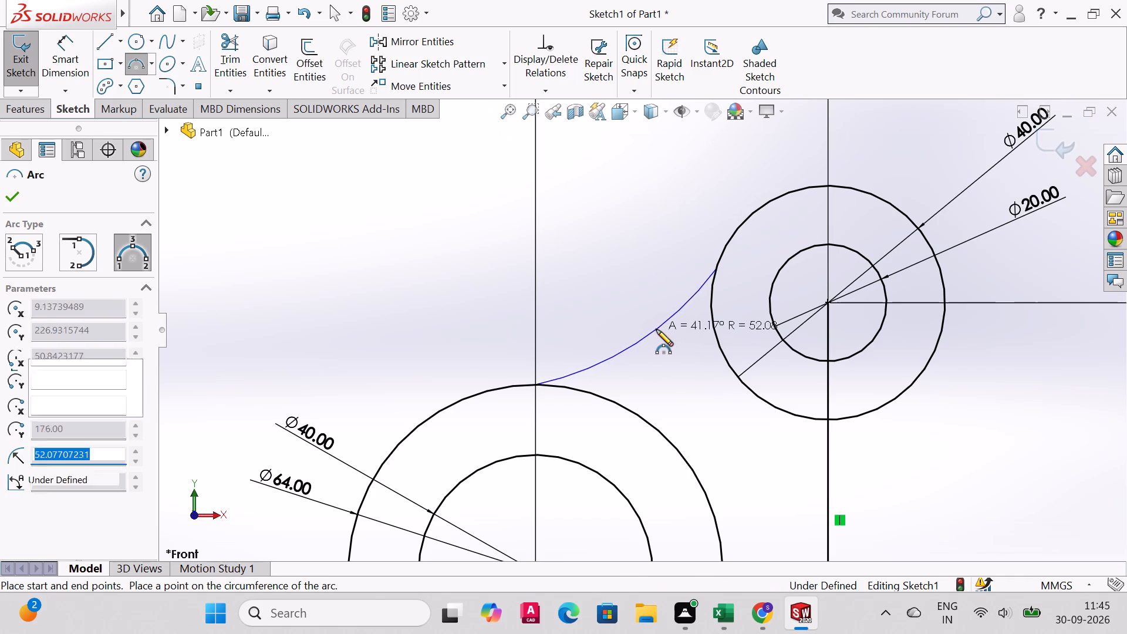
{"action": "left_click", "coordinate": [13, 195]}
Dimension the new connecting arc with a radius of 40 mm, placed on the arc's inner side.
{"action": "left_click", "coordinate": [68, 43]}
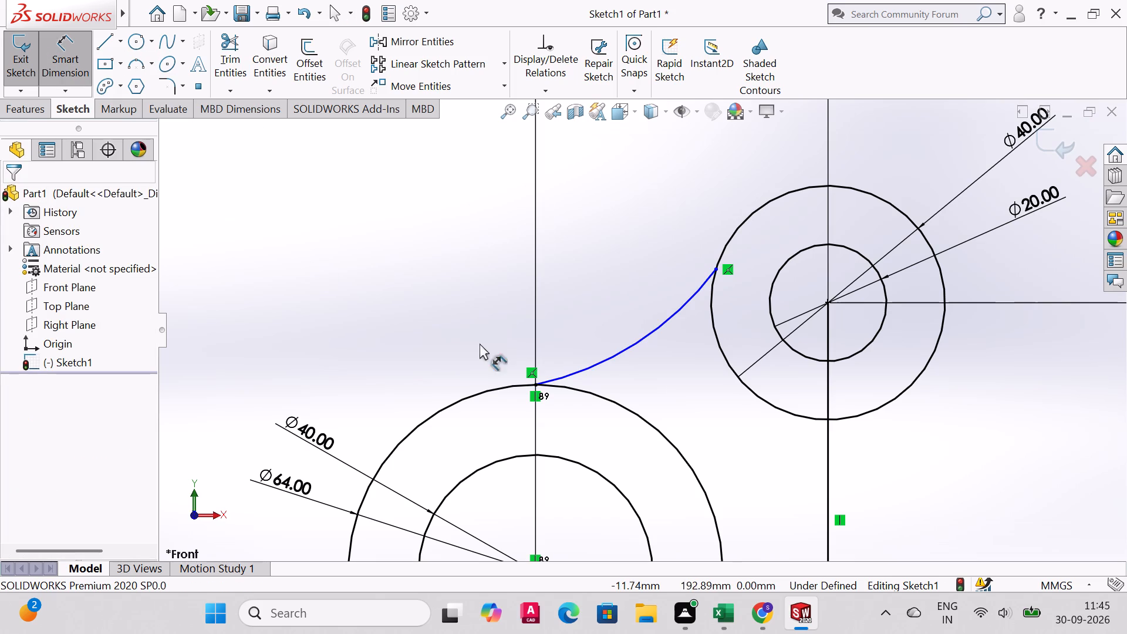
{"action": "left_click", "coordinate": [649, 333]}
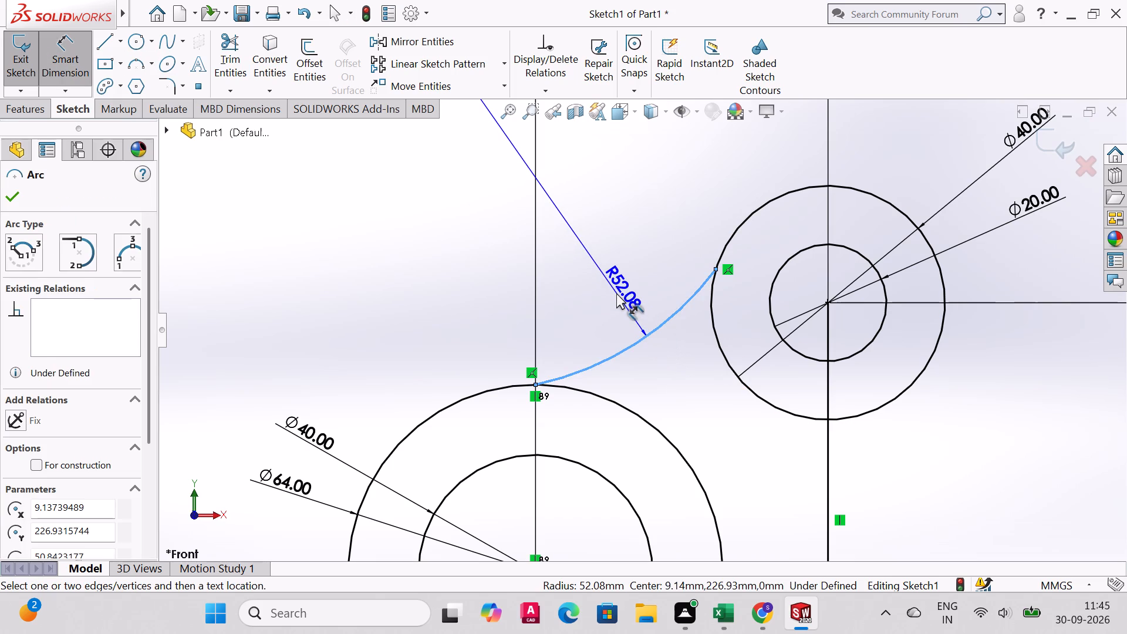
{"action": "left_click", "coordinate": [616, 293]}
{"action": "type", "text": "40"}
{"action": "key", "text": "Return"}
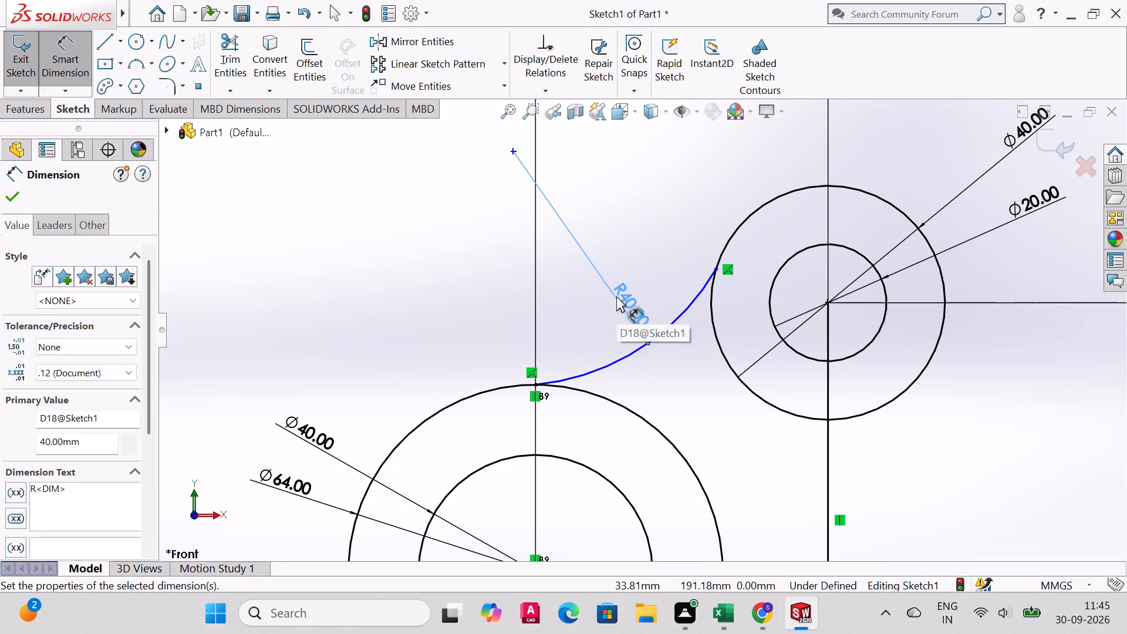
{"action": "left_click", "coordinate": [9, 200]}
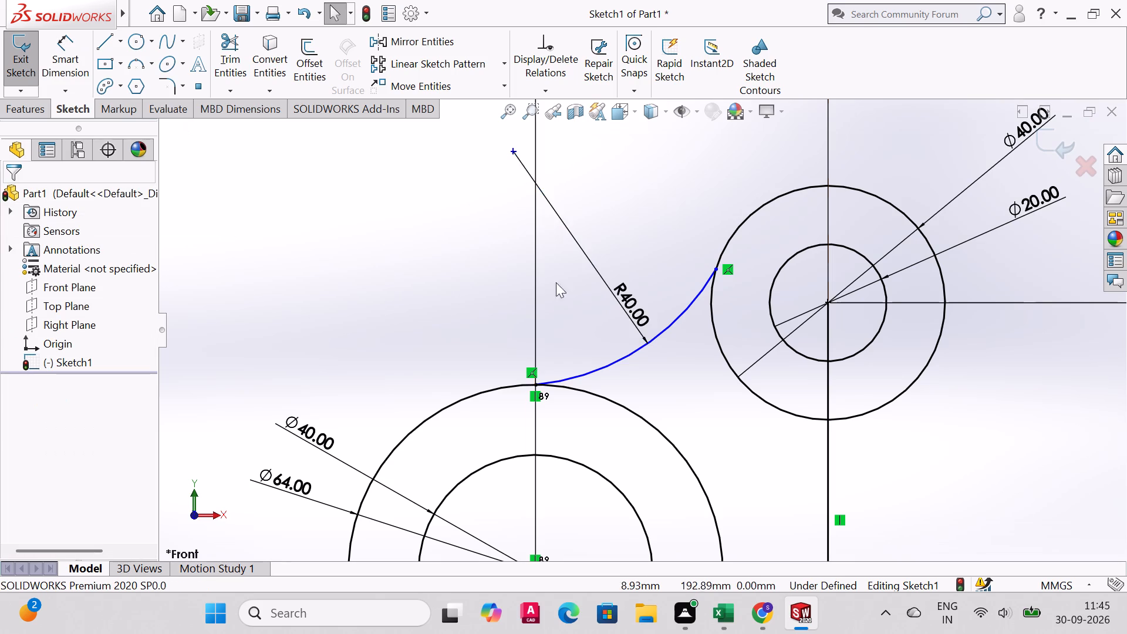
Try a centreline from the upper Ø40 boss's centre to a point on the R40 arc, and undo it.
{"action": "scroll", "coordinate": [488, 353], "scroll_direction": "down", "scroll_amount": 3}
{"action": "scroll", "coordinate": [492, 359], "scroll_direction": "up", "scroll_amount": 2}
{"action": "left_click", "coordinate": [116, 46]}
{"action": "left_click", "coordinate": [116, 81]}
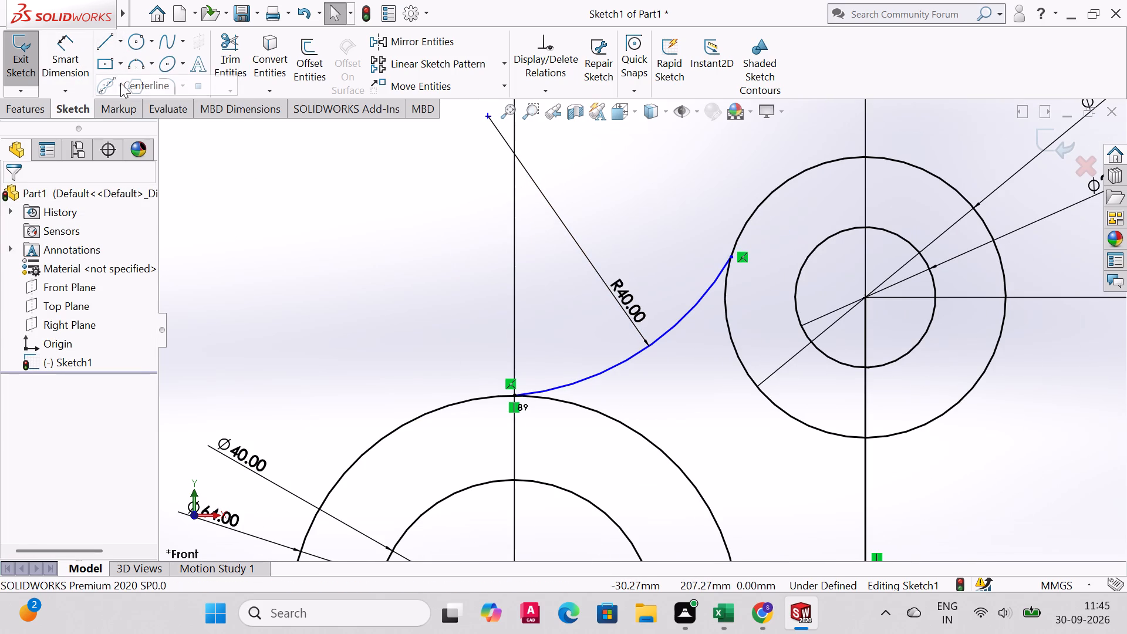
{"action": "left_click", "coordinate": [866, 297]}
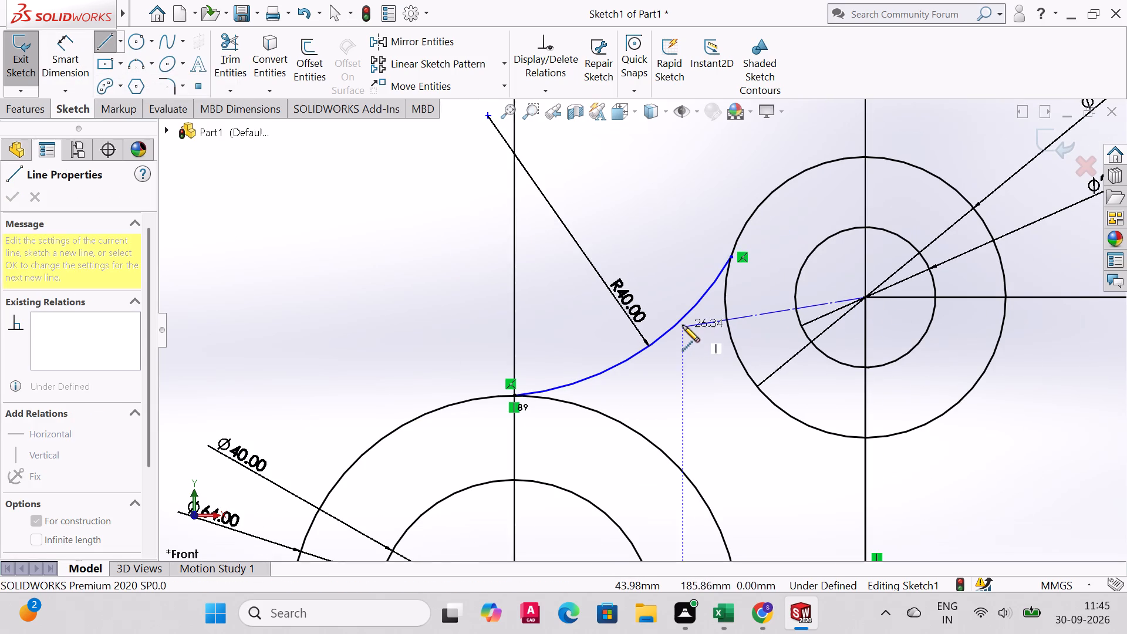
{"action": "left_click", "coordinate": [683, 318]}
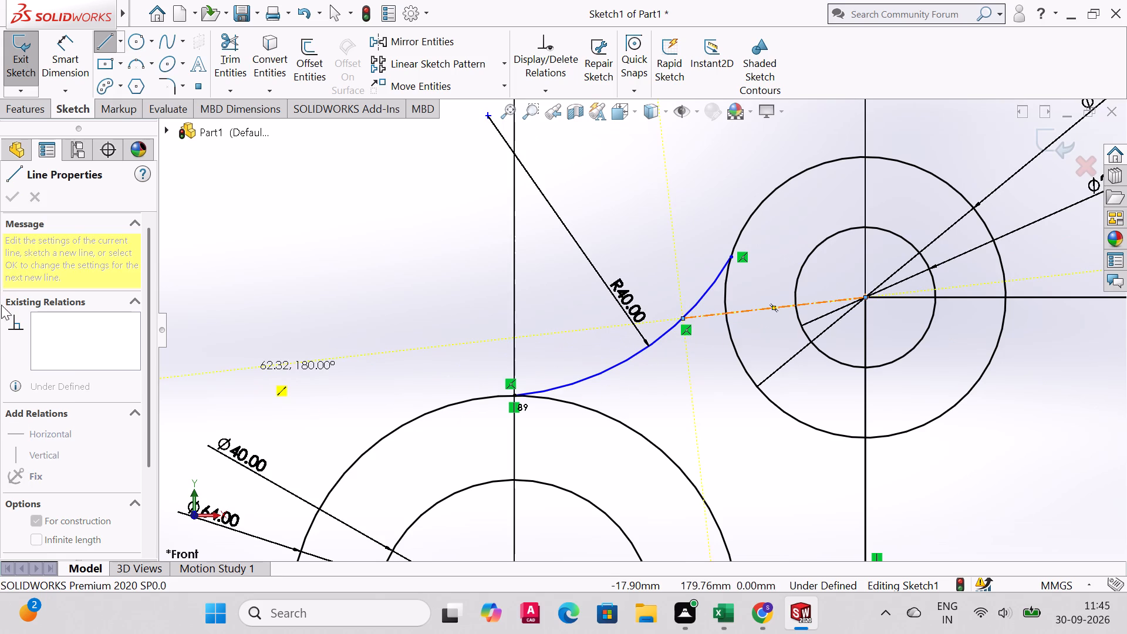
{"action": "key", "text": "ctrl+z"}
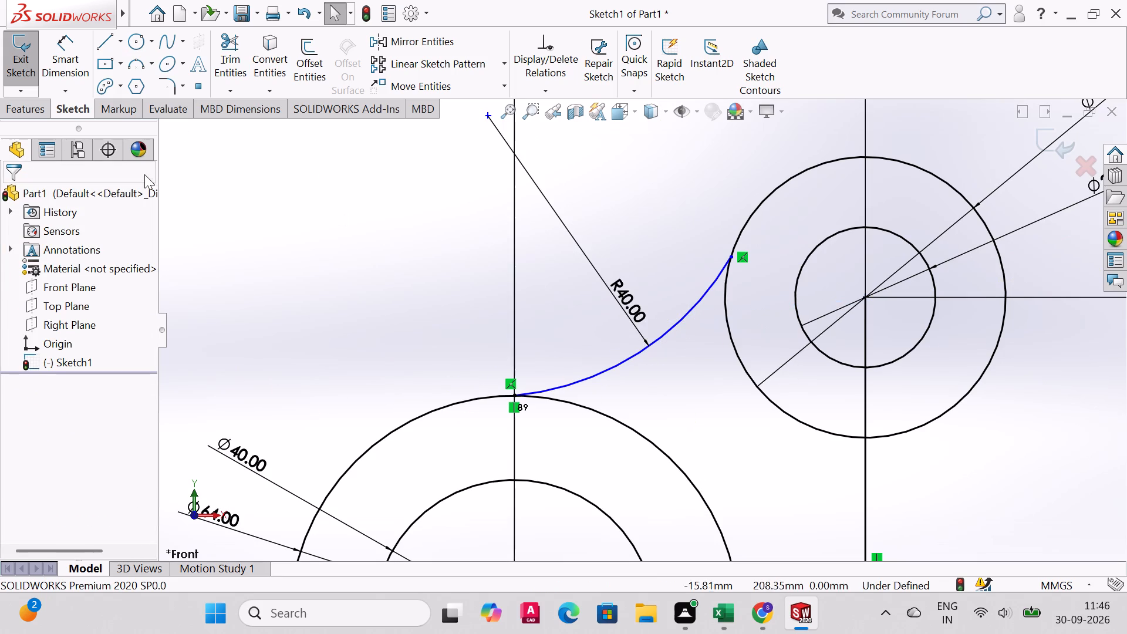
Draw a centreline from the upper Ø40 boss's centre to the R40 arc, ending just outside the boss's outer circle.
{"action": "left_click", "coordinate": [114, 46]}
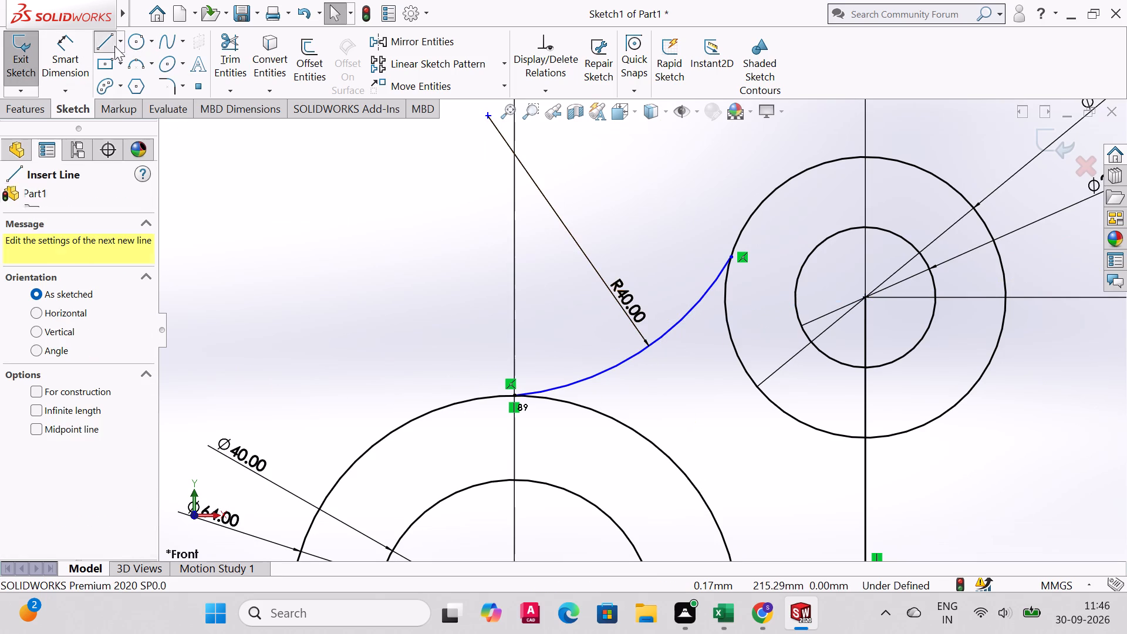
{"action": "left_click", "coordinate": [117, 47]}
{"action": "left_click", "coordinate": [128, 83]}
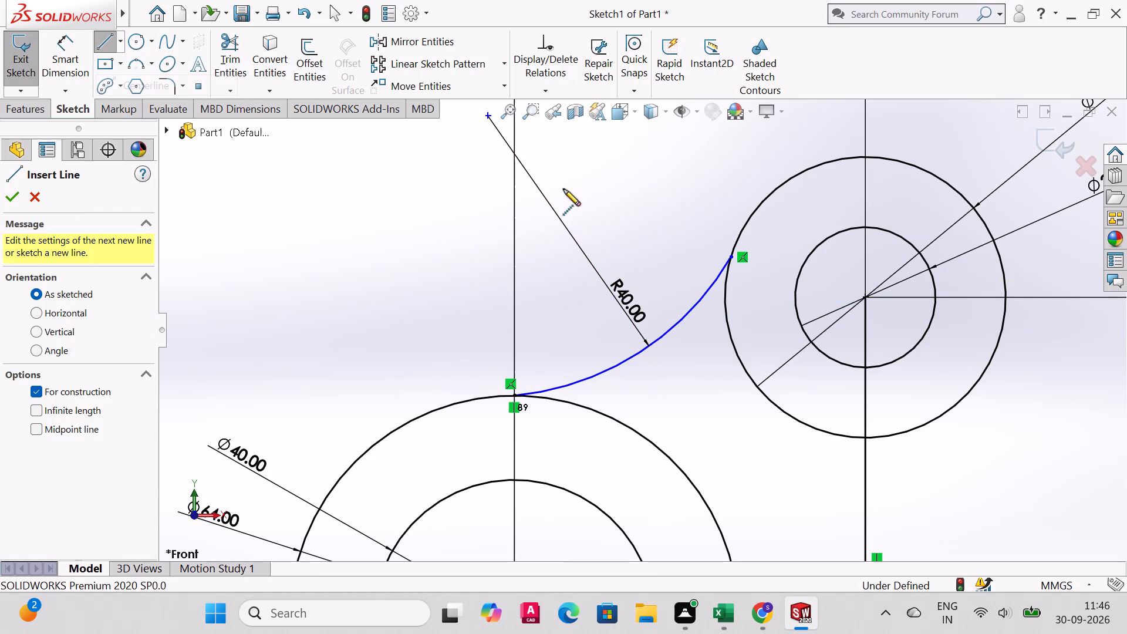
{"action": "left_click", "coordinate": [867, 298]}
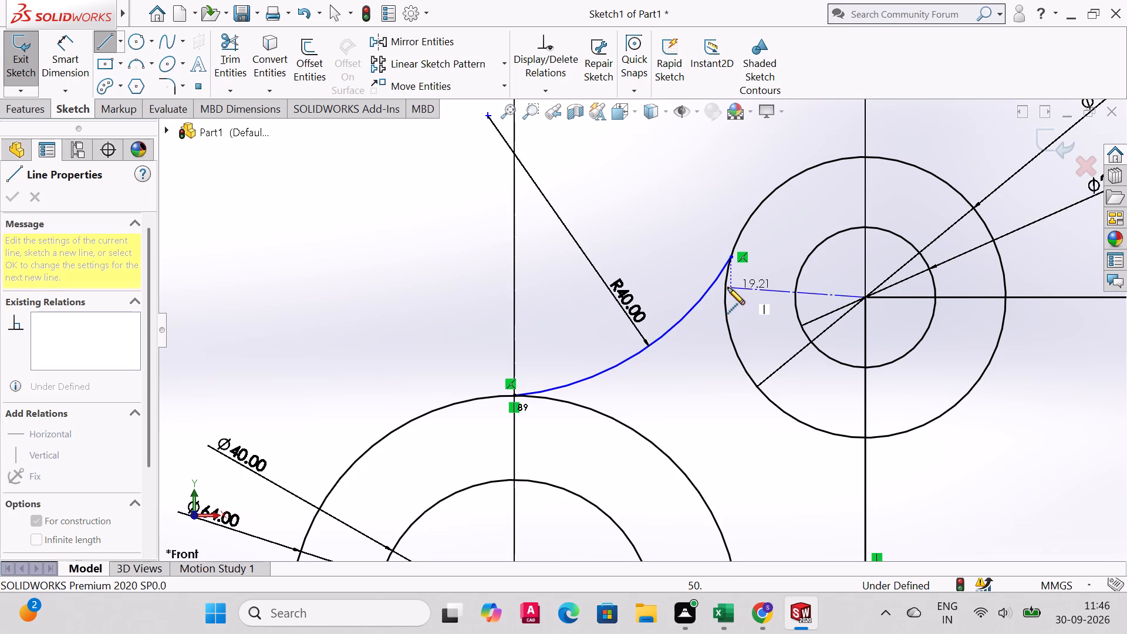
{"action": "left_click", "coordinate": [708, 286]}
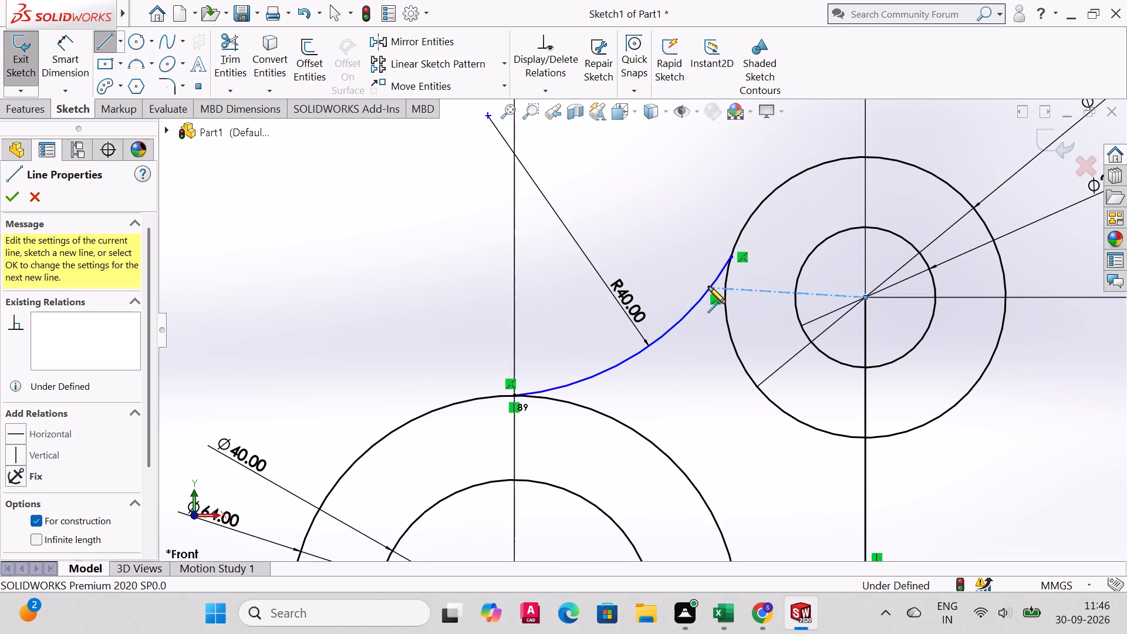
{"action": "key", "text": "Escape"}
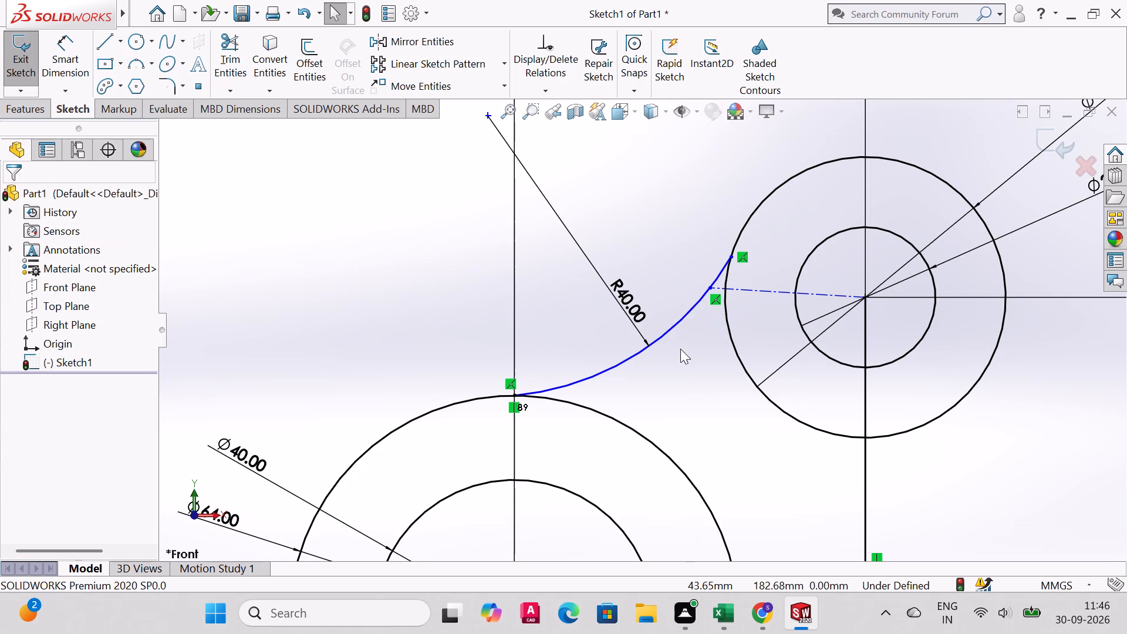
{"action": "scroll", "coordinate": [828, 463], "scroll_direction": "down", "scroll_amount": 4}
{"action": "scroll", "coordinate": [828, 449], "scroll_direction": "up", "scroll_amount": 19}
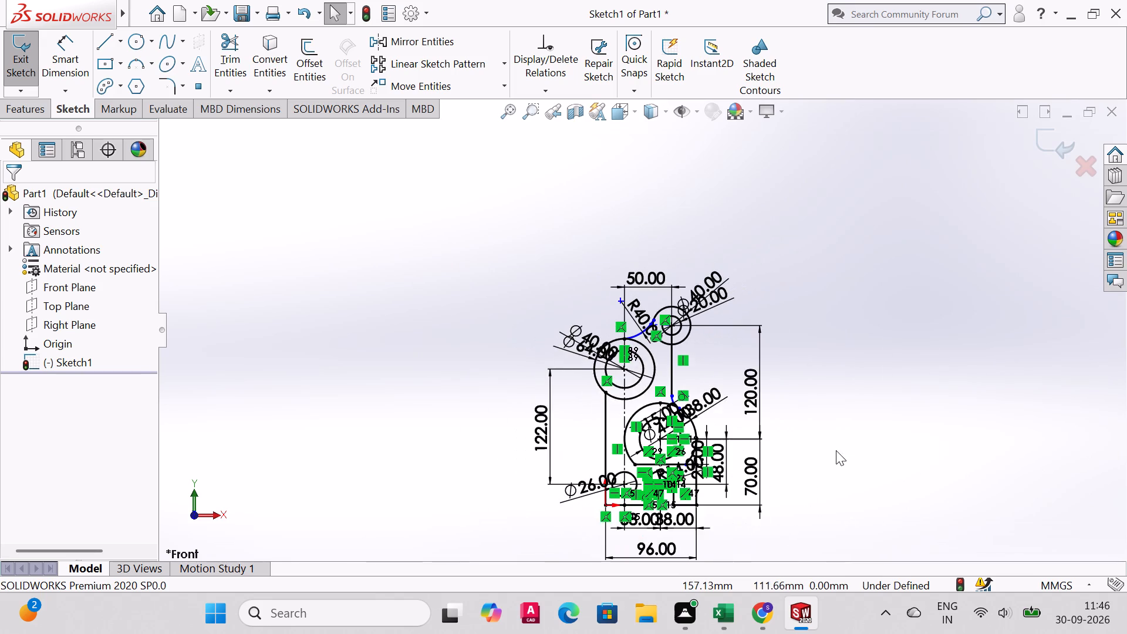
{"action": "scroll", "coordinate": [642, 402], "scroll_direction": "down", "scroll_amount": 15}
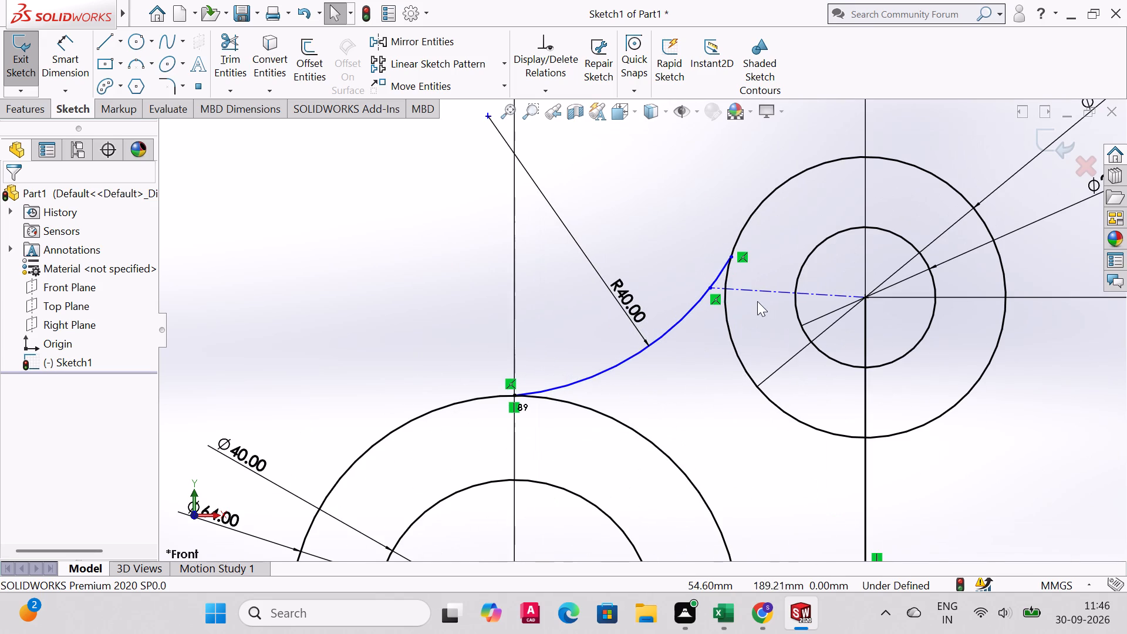
Delete the centreline running from the upper Ø40 boss's centre to the R40 arc.
{"action": "left_click", "coordinate": [758, 290]}
{"action": "key", "text": "Delete"}
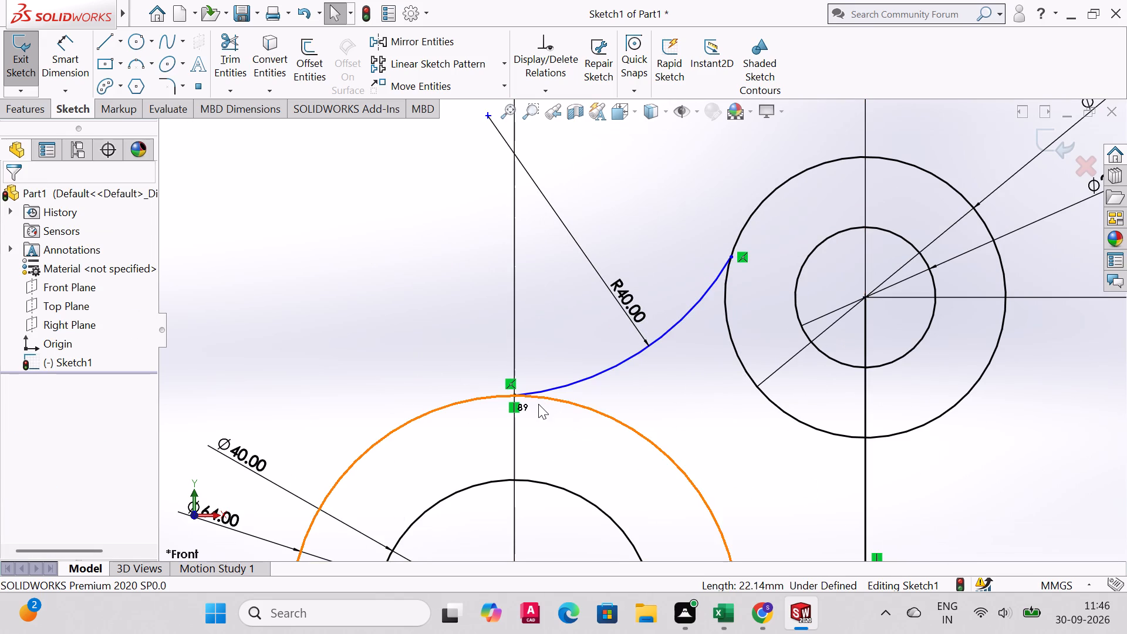
Check the sketch for gaps smaller than 0.11807201 mm with Repair Sketch.
{"action": "scroll", "coordinate": [538, 404], "scroll_direction": "up", "scroll_amount": 4}
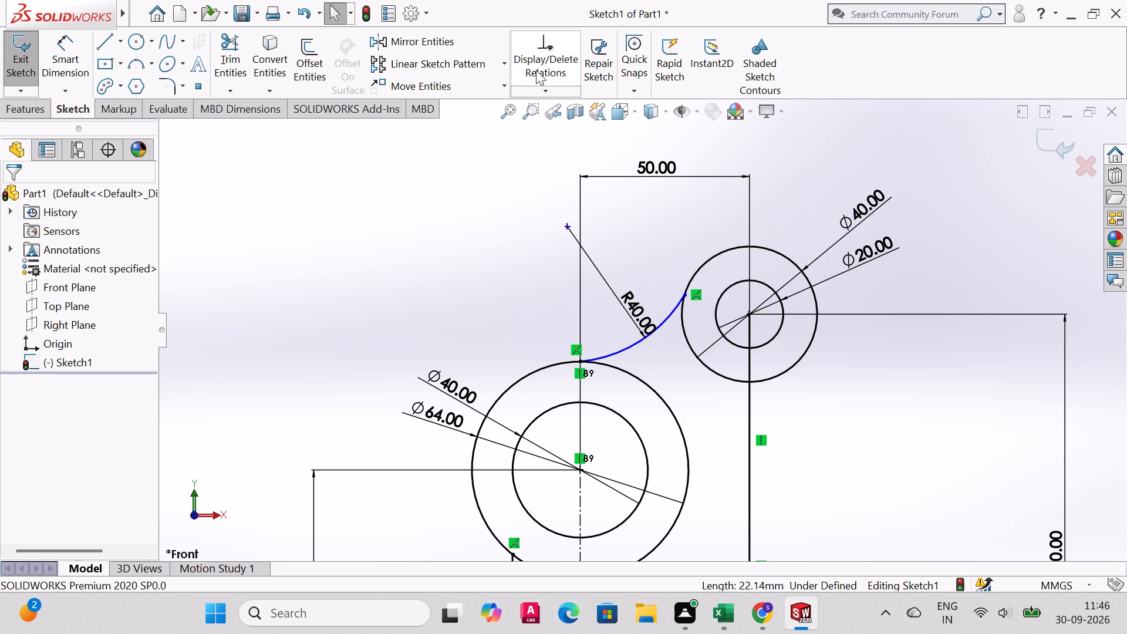
{"action": "left_click", "coordinate": [593, 52]}
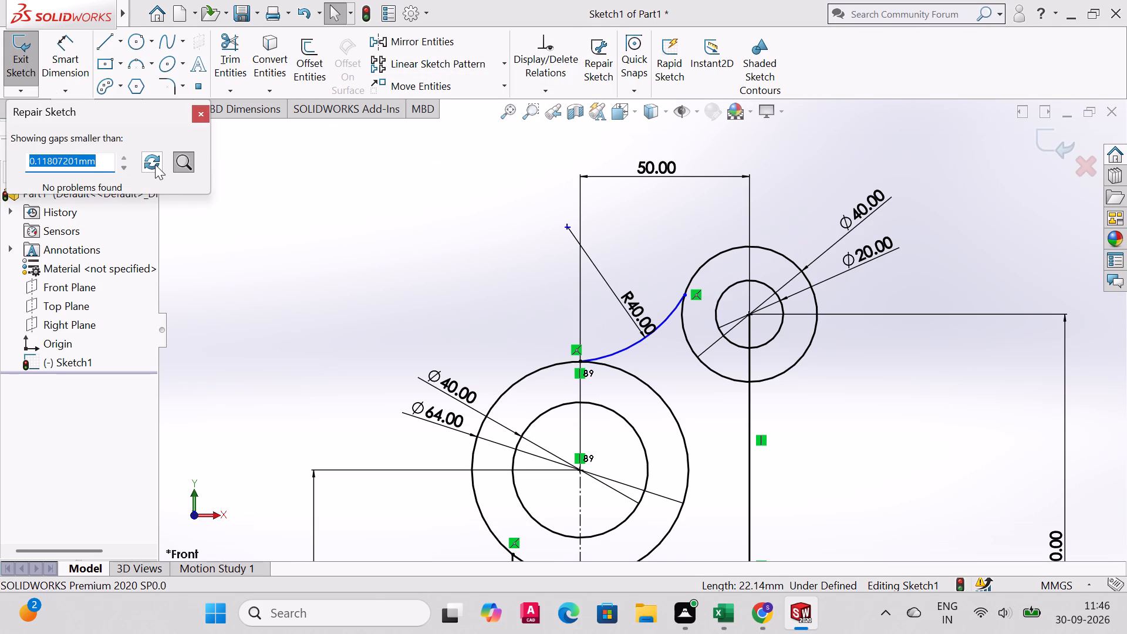
{"action": "triple_click", "coordinate": [155, 164]}
{"action": "triple_click", "coordinate": [155, 164]}
{"action": "triple_click", "coordinate": [181, 165]}
{"action": "double_click", "coordinate": [181, 165]}
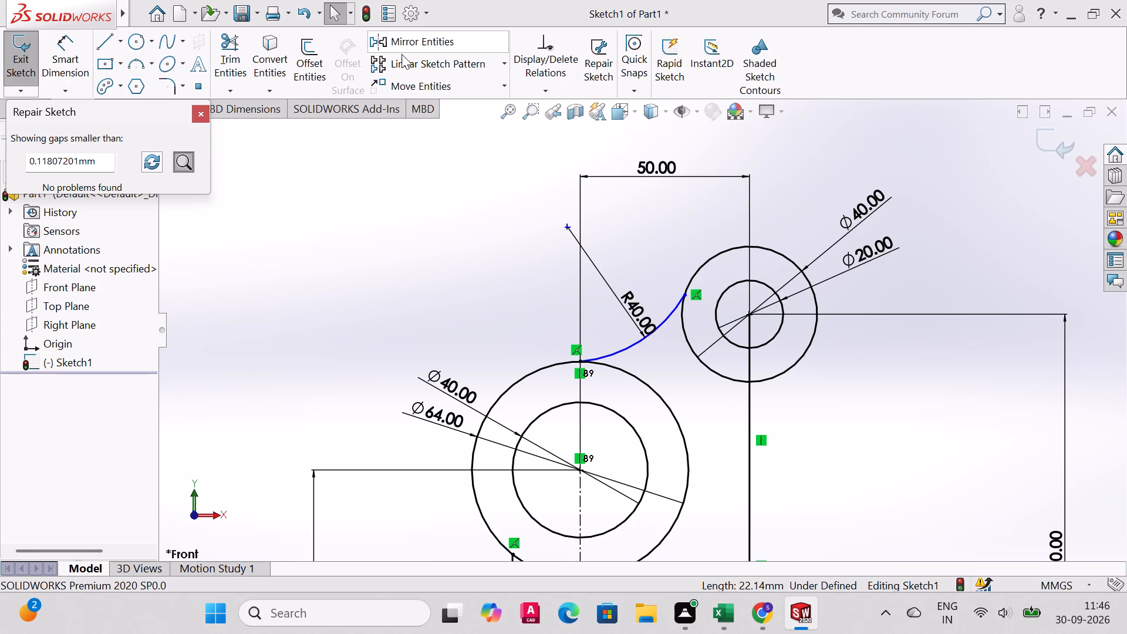
Examine closely the junction between the R40 arc's lower end and the top of the Ø64 circle.
{"action": "left_click", "coordinate": [528, 107]}
{"action": "left_click_drag", "start_coordinate": [495, 245], "coordinate": [723, 467]}
{"action": "left_click_drag", "start_coordinate": [507, 296], "coordinate": [694, 439]}
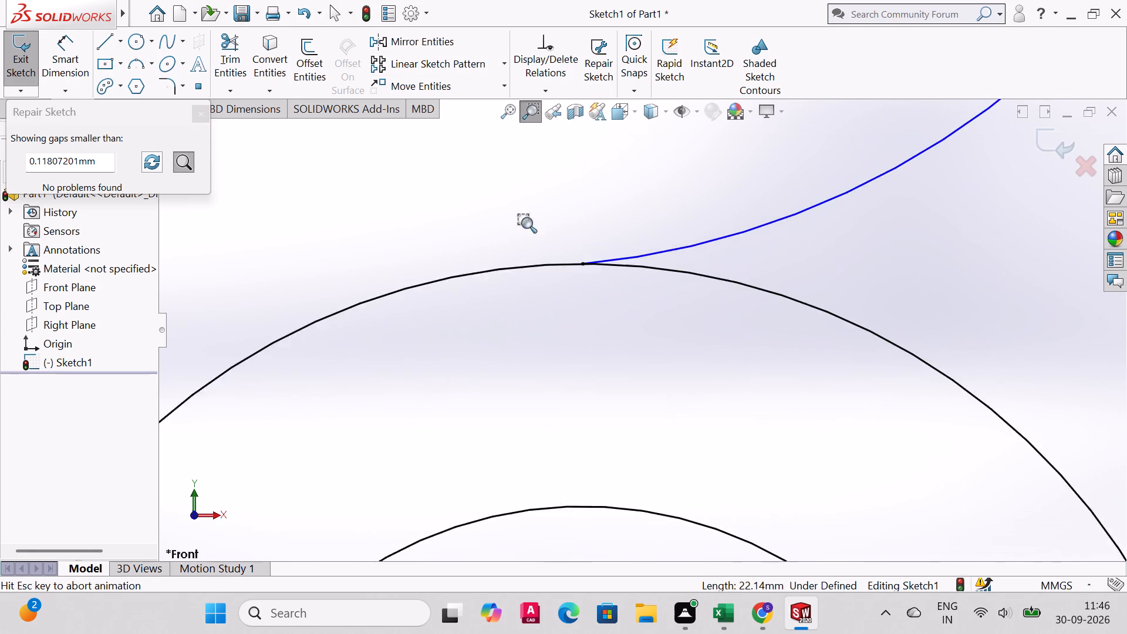
{"action": "left_click_drag", "start_coordinate": [508, 208], "coordinate": [761, 350]}
{"action": "left_click_drag", "start_coordinate": [475, 153], "coordinate": [570, 279]}
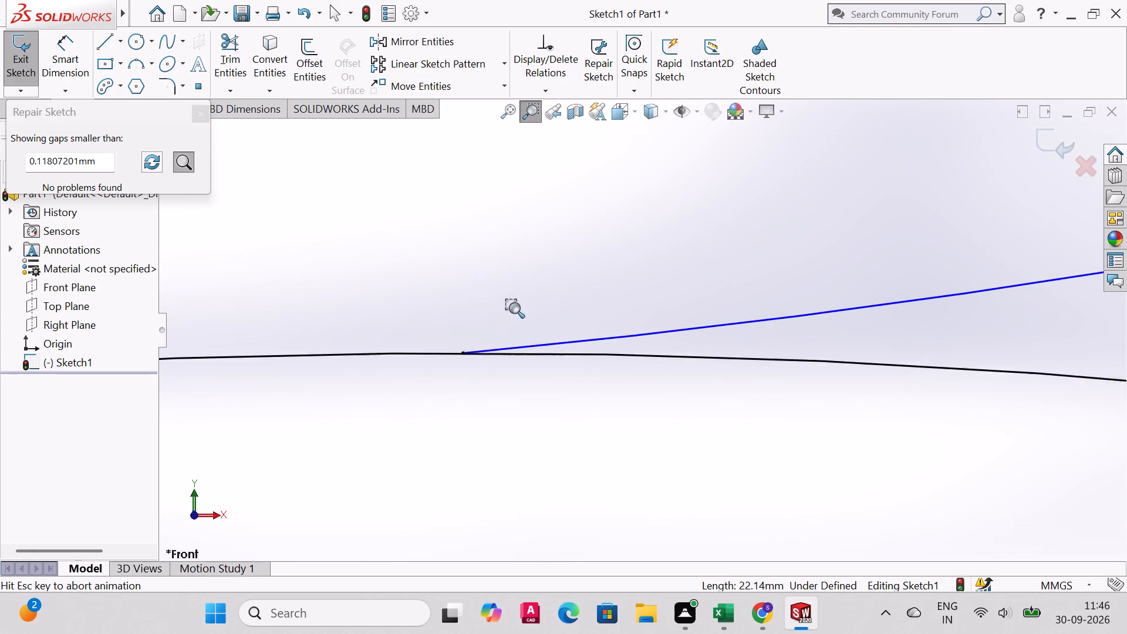
{"action": "left_click_drag", "start_coordinate": [365, 303], "coordinate": [552, 403]}
{"action": "left_click_drag", "start_coordinate": [576, 307], "coordinate": [753, 437]}
{"action": "left_click_drag", "start_coordinate": [561, 313], "coordinate": [774, 474]}
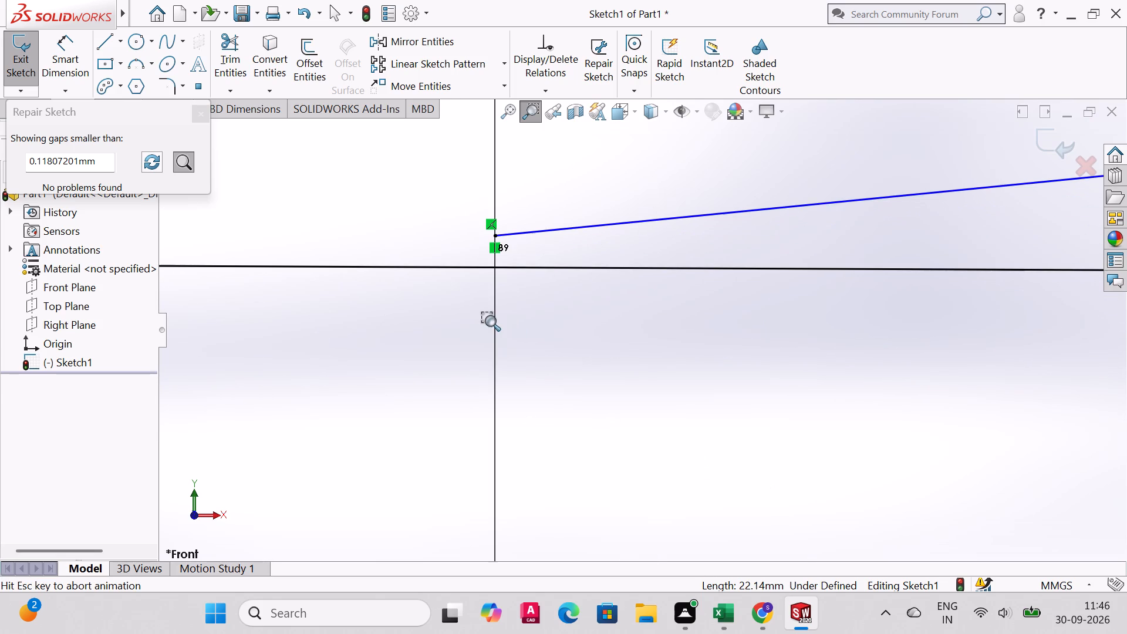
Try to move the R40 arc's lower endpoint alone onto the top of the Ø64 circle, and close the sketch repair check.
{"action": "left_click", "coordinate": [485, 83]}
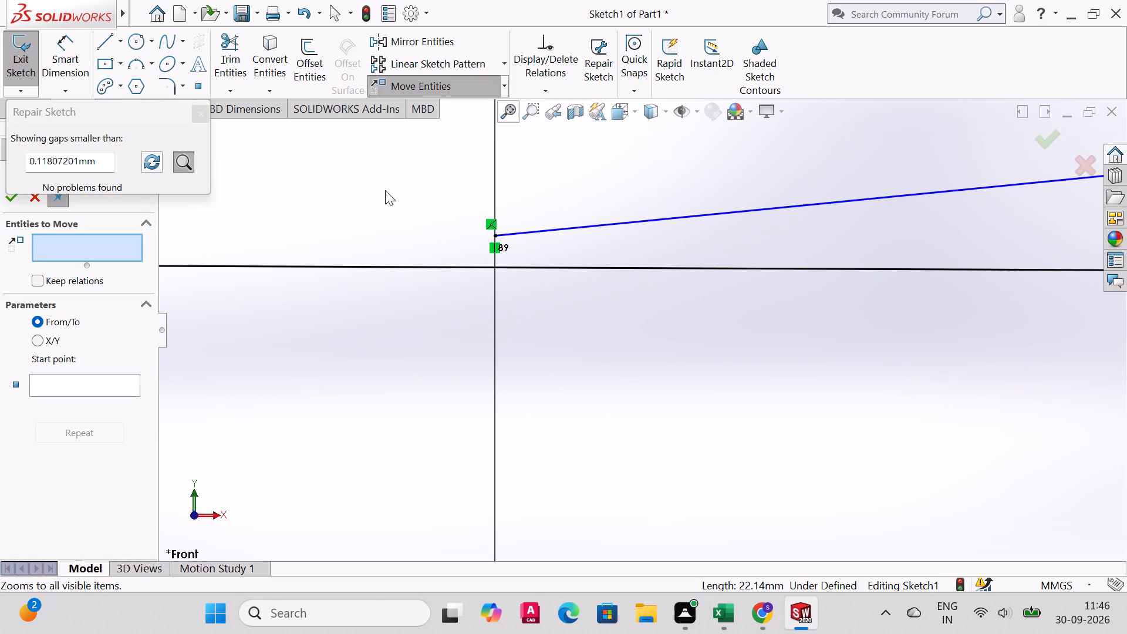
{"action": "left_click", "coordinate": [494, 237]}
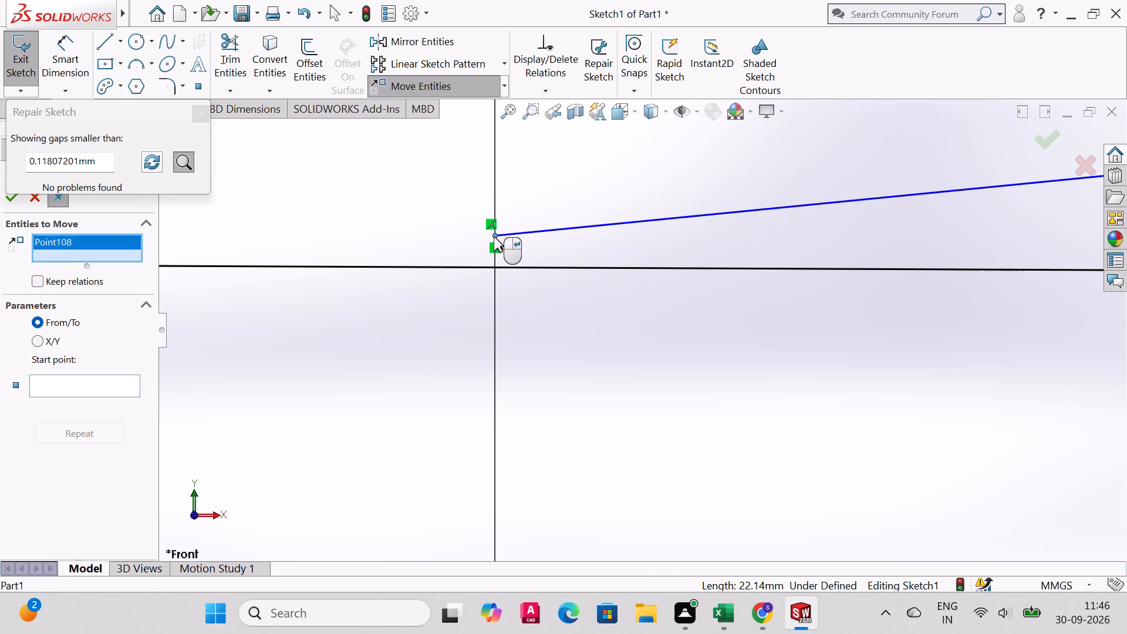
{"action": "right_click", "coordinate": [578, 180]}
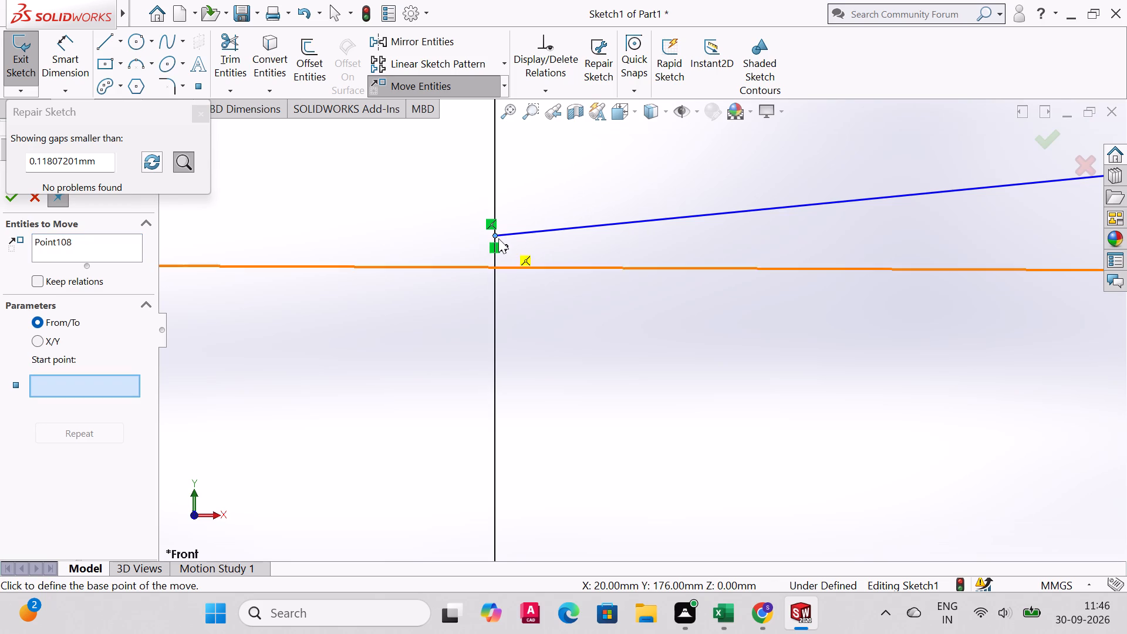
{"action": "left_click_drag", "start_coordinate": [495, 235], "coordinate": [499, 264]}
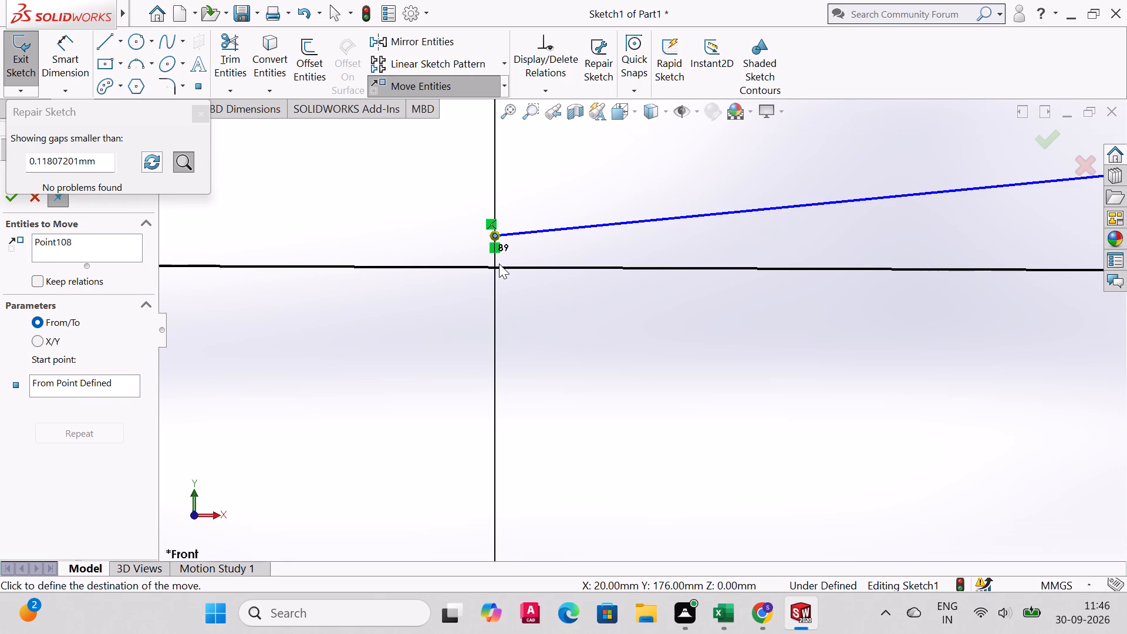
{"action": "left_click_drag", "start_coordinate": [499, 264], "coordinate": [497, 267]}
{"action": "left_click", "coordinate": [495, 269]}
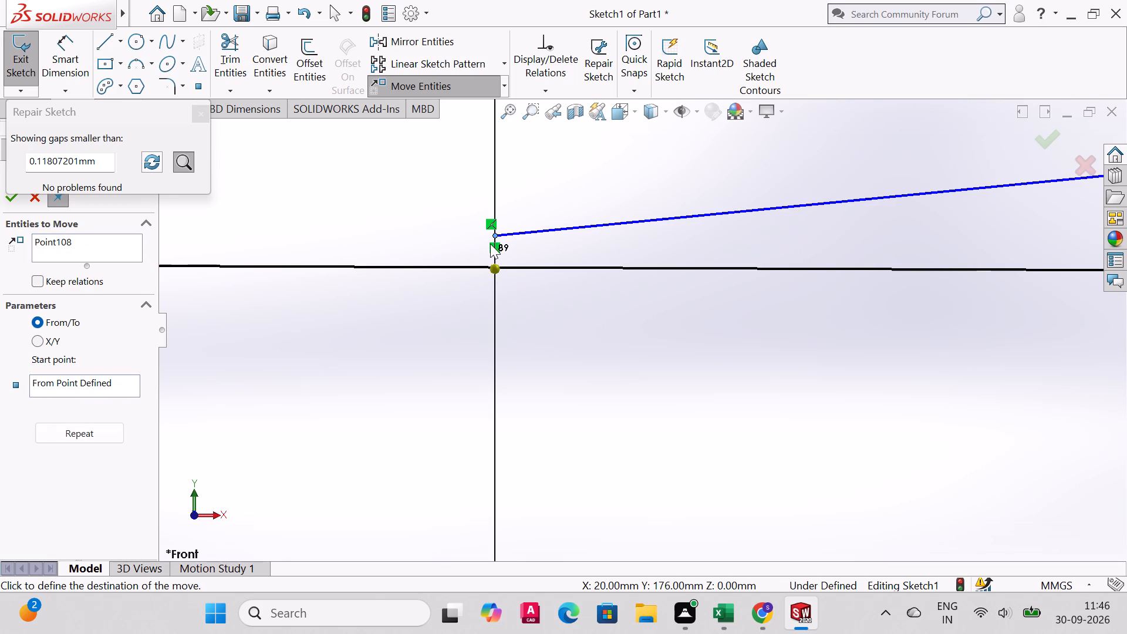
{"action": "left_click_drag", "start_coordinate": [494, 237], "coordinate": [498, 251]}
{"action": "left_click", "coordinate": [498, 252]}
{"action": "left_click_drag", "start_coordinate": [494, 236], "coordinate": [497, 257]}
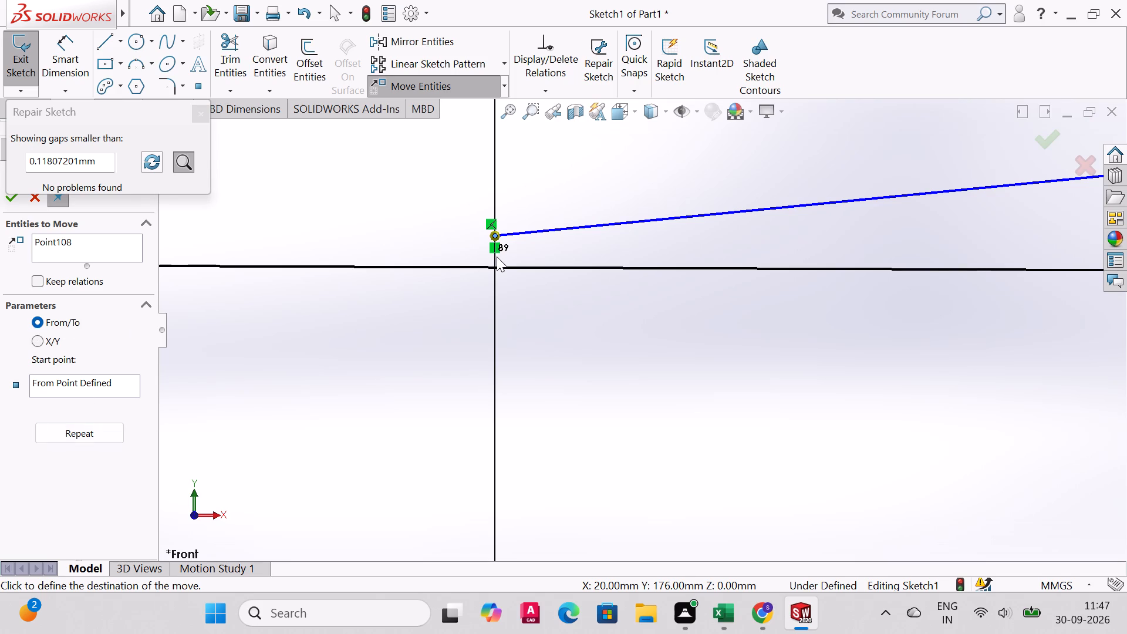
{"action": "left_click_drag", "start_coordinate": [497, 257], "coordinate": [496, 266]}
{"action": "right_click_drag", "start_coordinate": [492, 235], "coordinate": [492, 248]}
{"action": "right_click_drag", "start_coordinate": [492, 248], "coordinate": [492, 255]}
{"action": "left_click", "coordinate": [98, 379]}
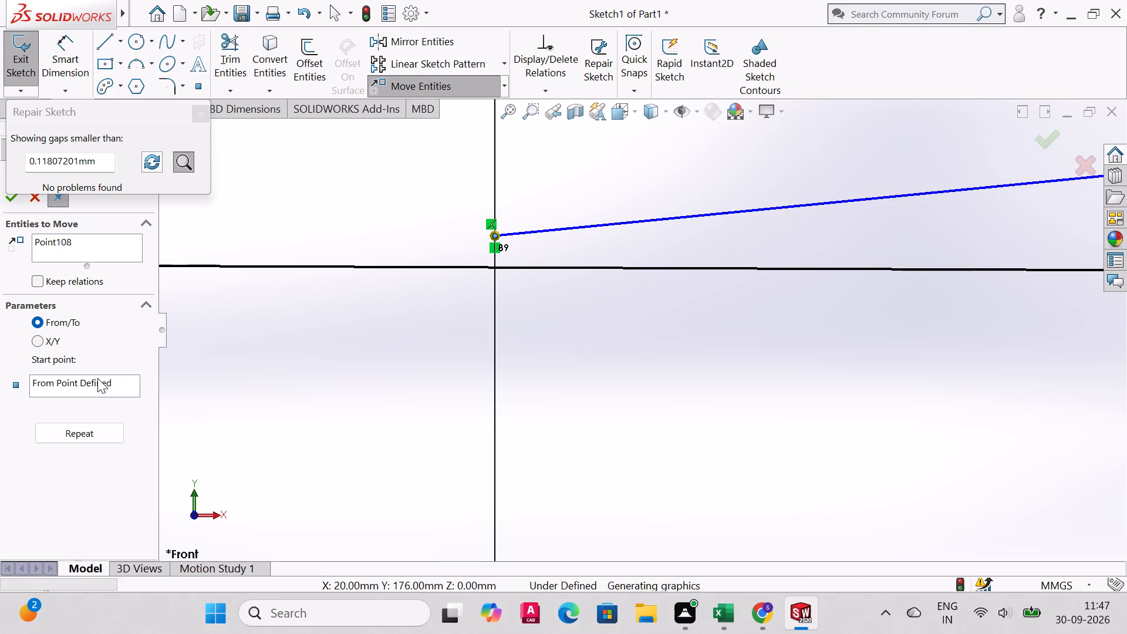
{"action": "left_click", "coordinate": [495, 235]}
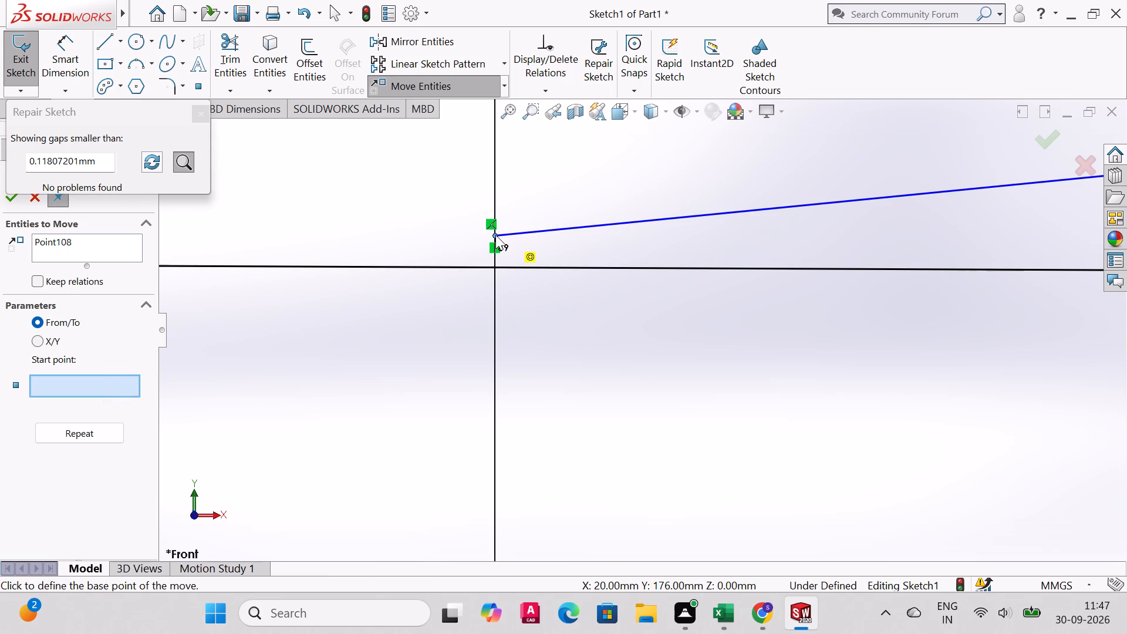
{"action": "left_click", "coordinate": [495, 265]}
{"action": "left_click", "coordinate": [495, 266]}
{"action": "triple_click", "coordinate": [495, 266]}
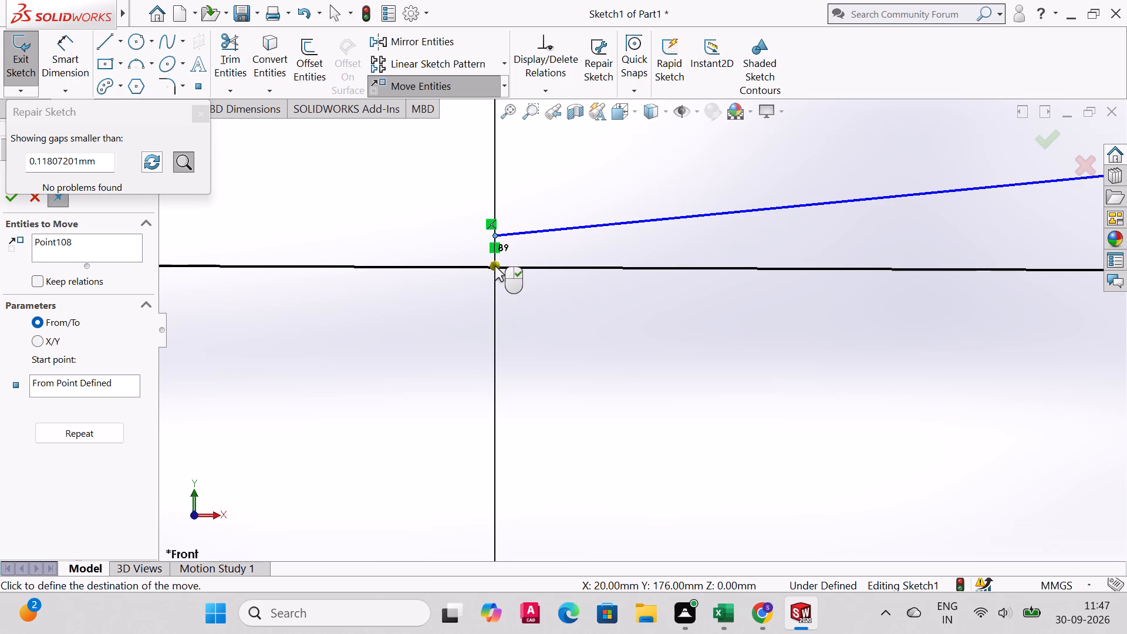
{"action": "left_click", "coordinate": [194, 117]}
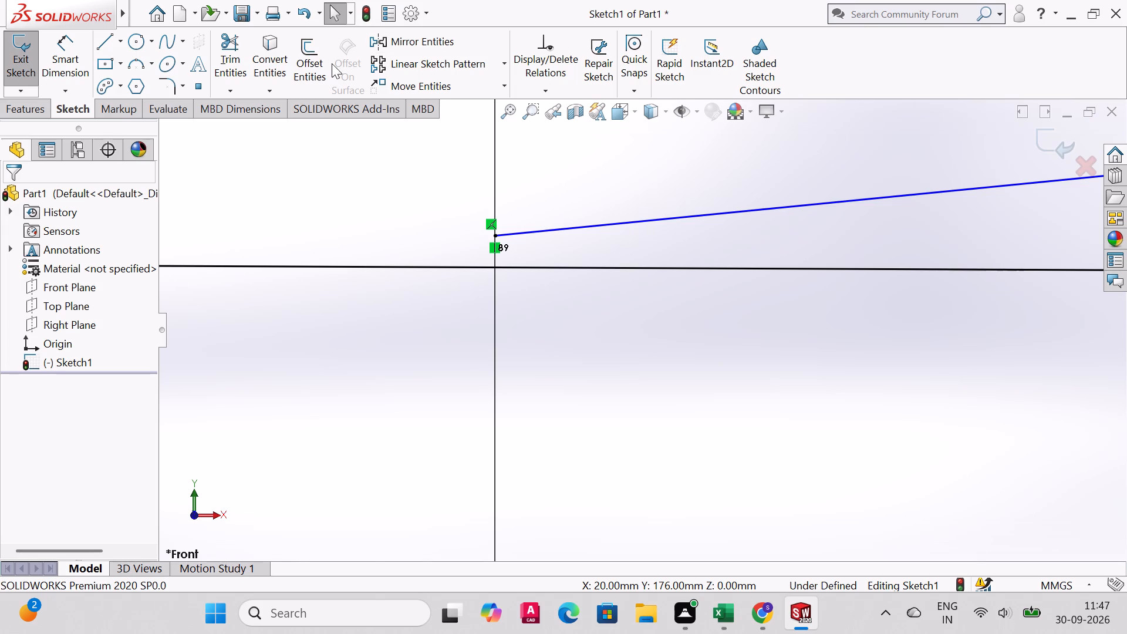
Move the R40 arc together with its lower endpoint down to the top of the Ø64 circle, using From/To without keeping relations.
{"action": "left_click", "coordinate": [440, 102]}
{"action": "left_click", "coordinate": [441, 94]}
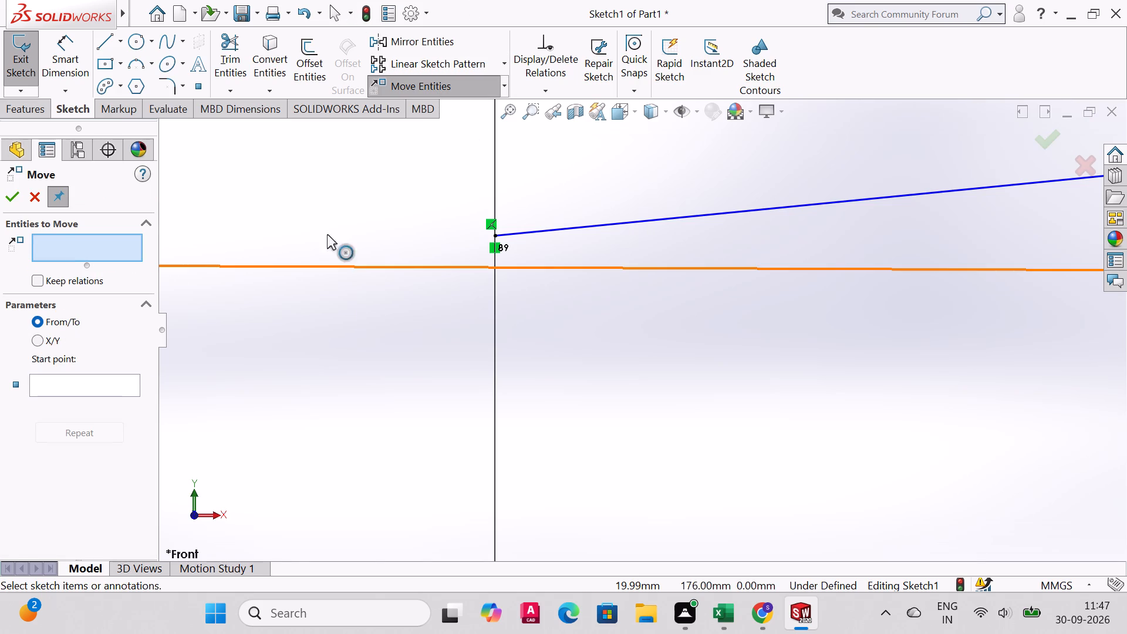
{"action": "left_click", "coordinate": [509, 234]}
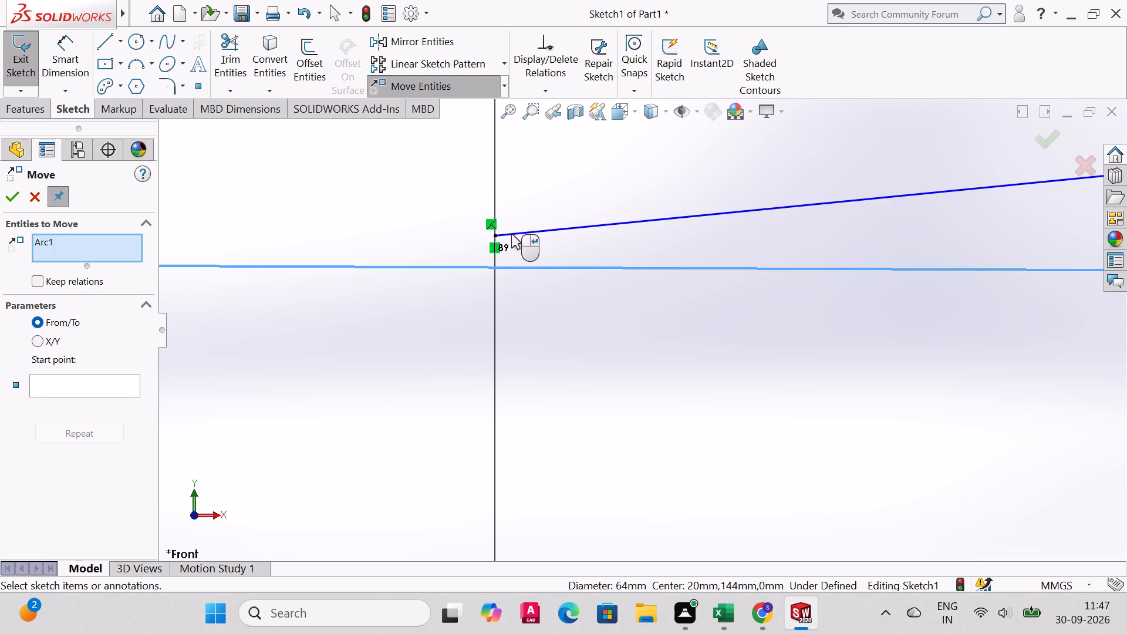
{"action": "left_click", "coordinate": [521, 232]}
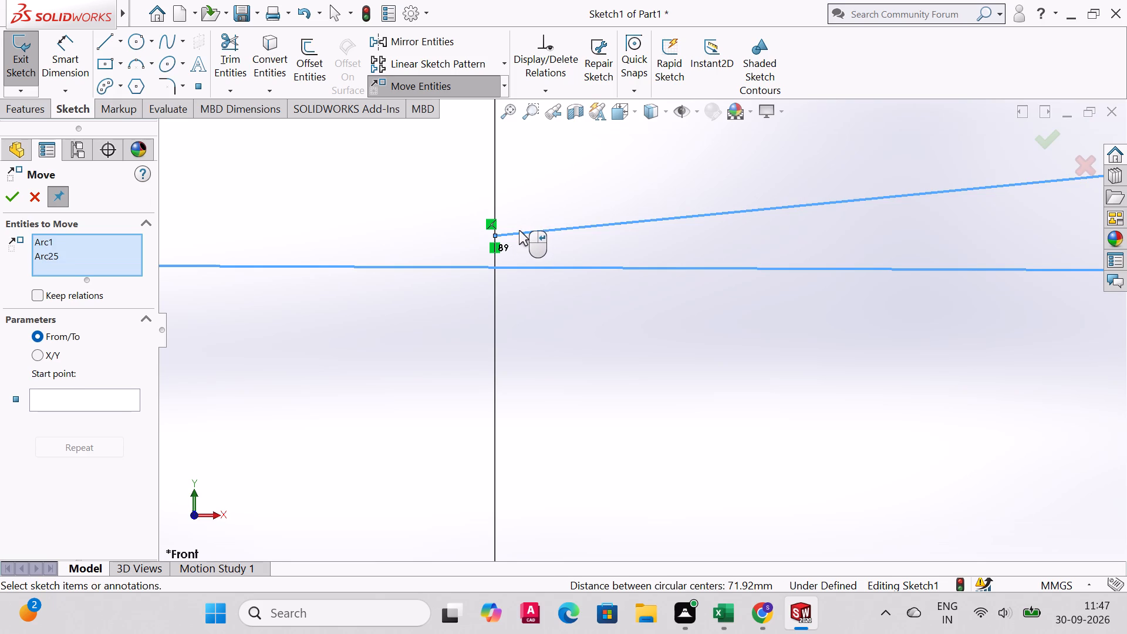
{"action": "left_click_drag", "start_coordinate": [511, 233], "coordinate": [511, 252]}
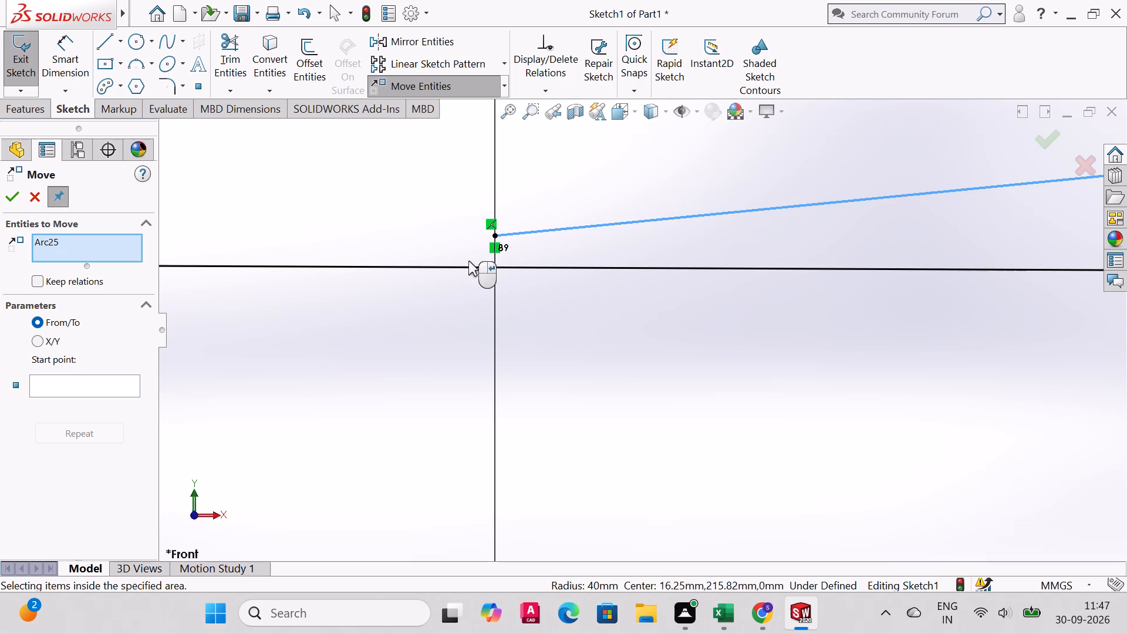
{"action": "left_click_drag", "start_coordinate": [495, 234], "coordinate": [495, 258]}
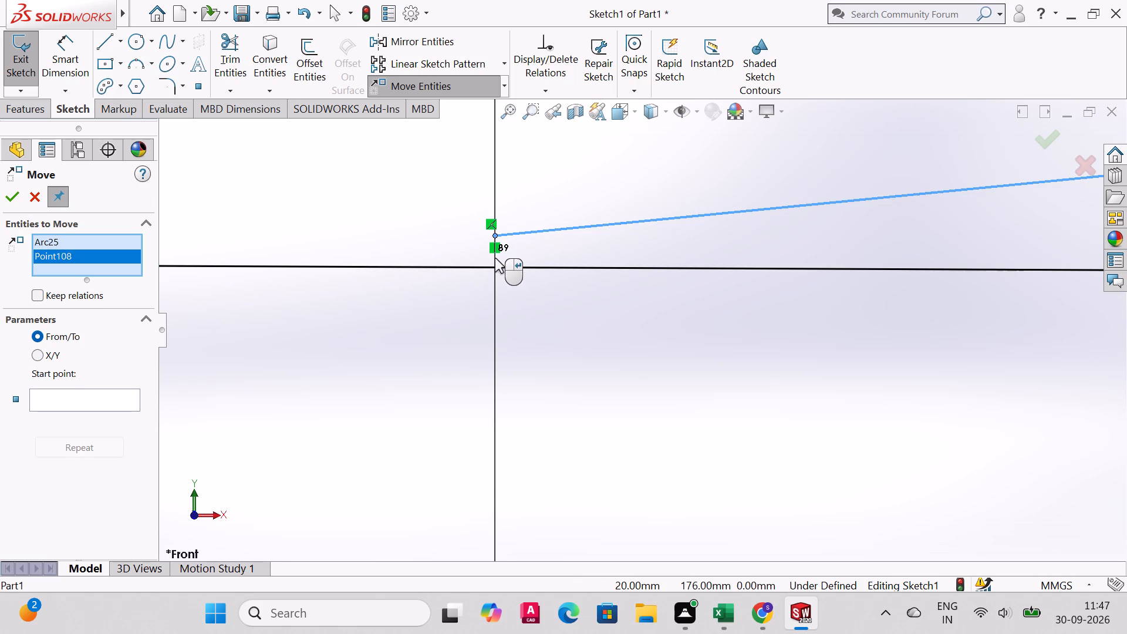
{"action": "left_click_drag", "start_coordinate": [495, 258], "coordinate": [495, 258]}
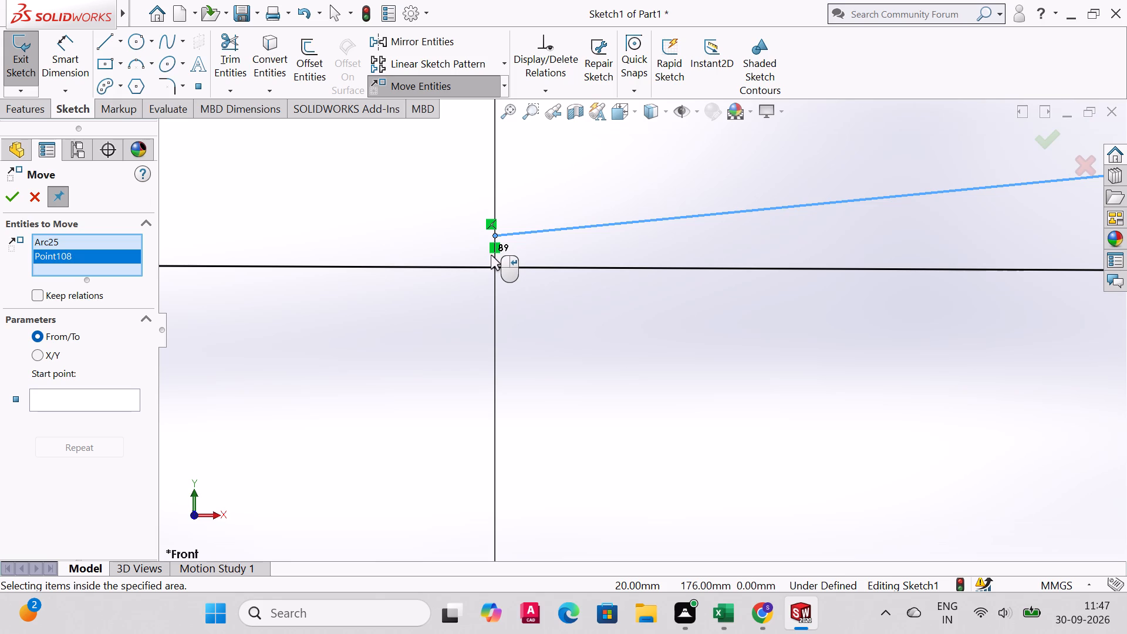
{"action": "left_click", "coordinate": [116, 399]}
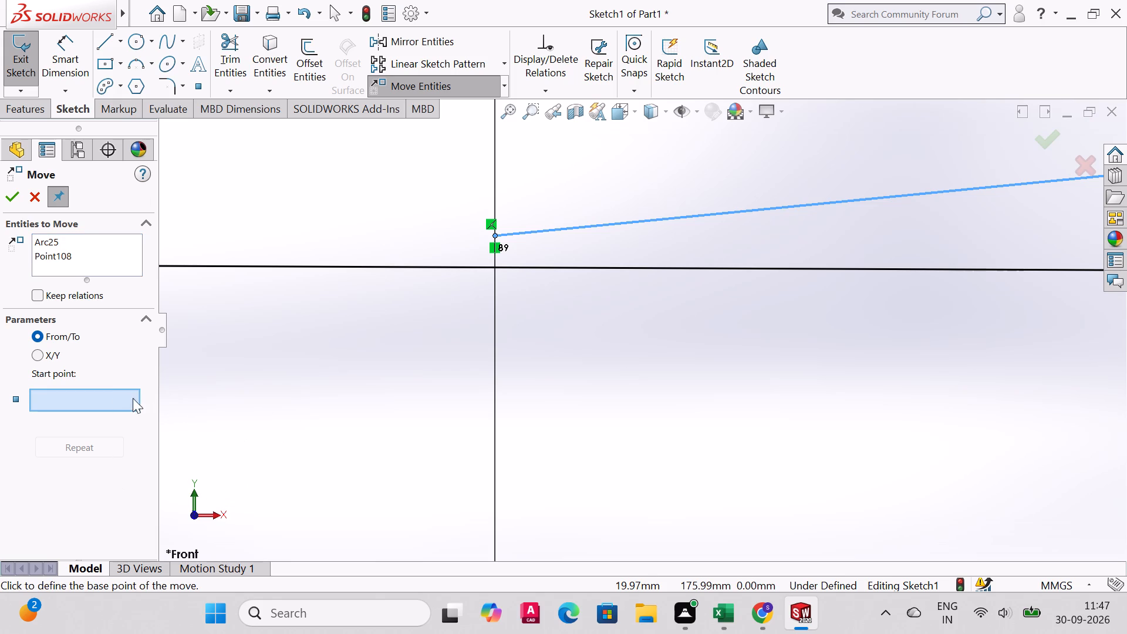
{"action": "left_click_drag", "start_coordinate": [527, 231], "coordinate": [526, 258]}
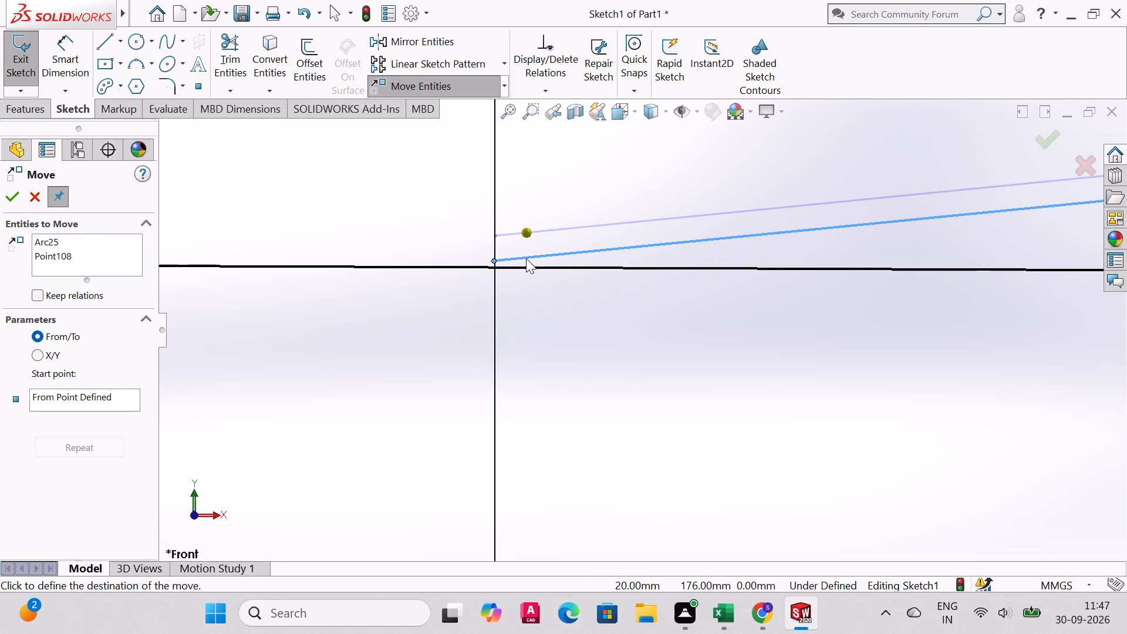
{"action": "left_click_drag", "start_coordinate": [526, 258], "coordinate": [527, 267]}
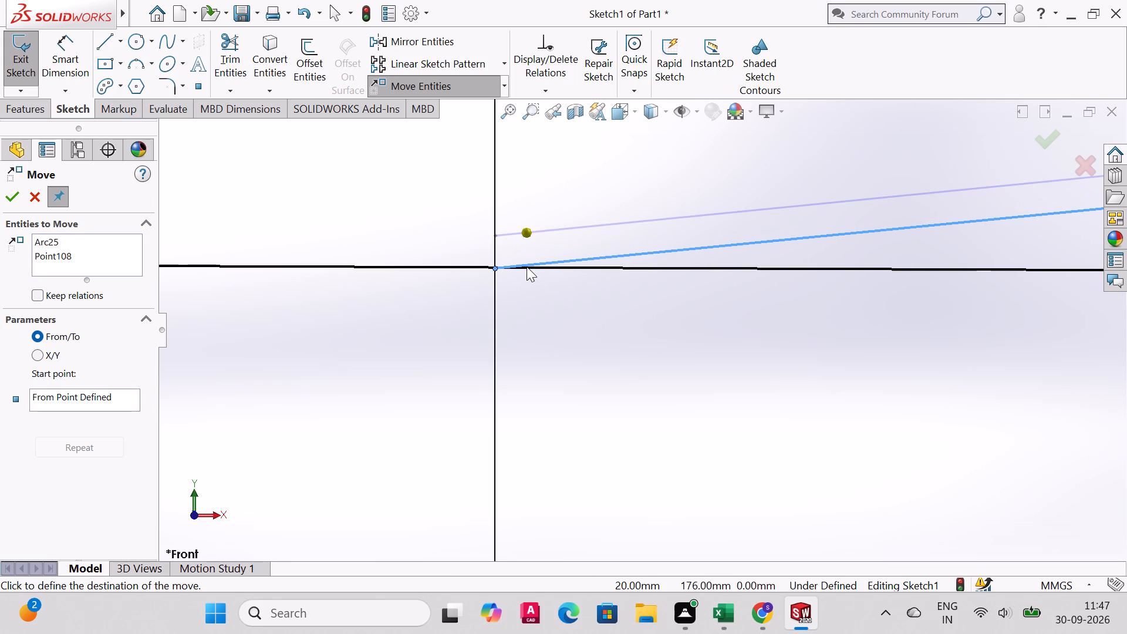
{"action": "left_click_drag", "start_coordinate": [527, 267], "coordinate": [529, 264]}
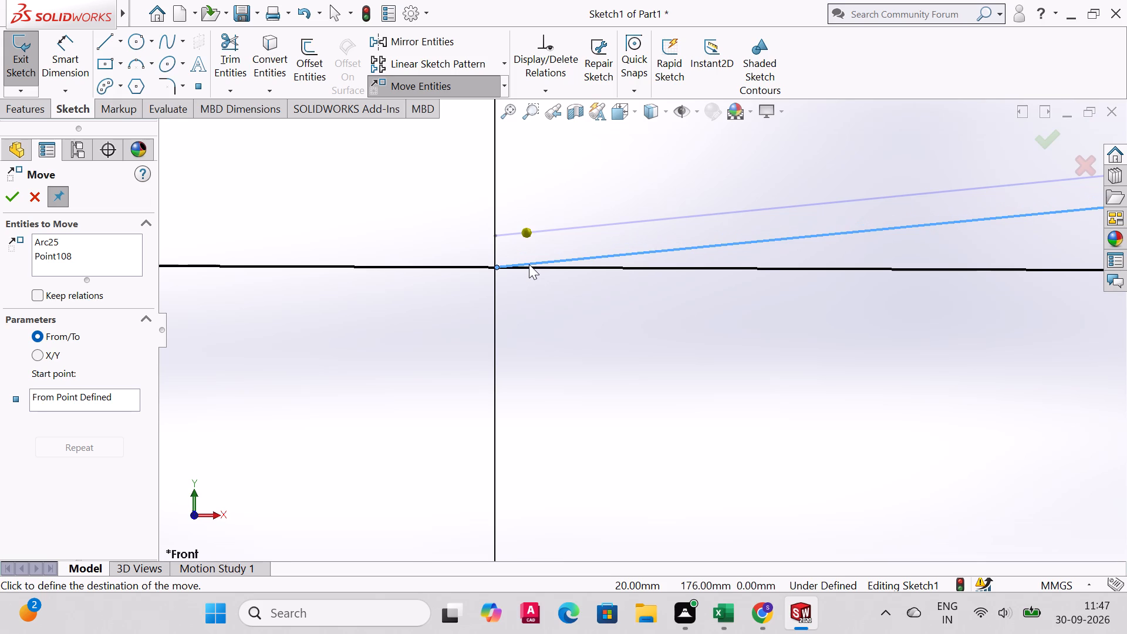
{"action": "left_click", "coordinate": [495, 264]}
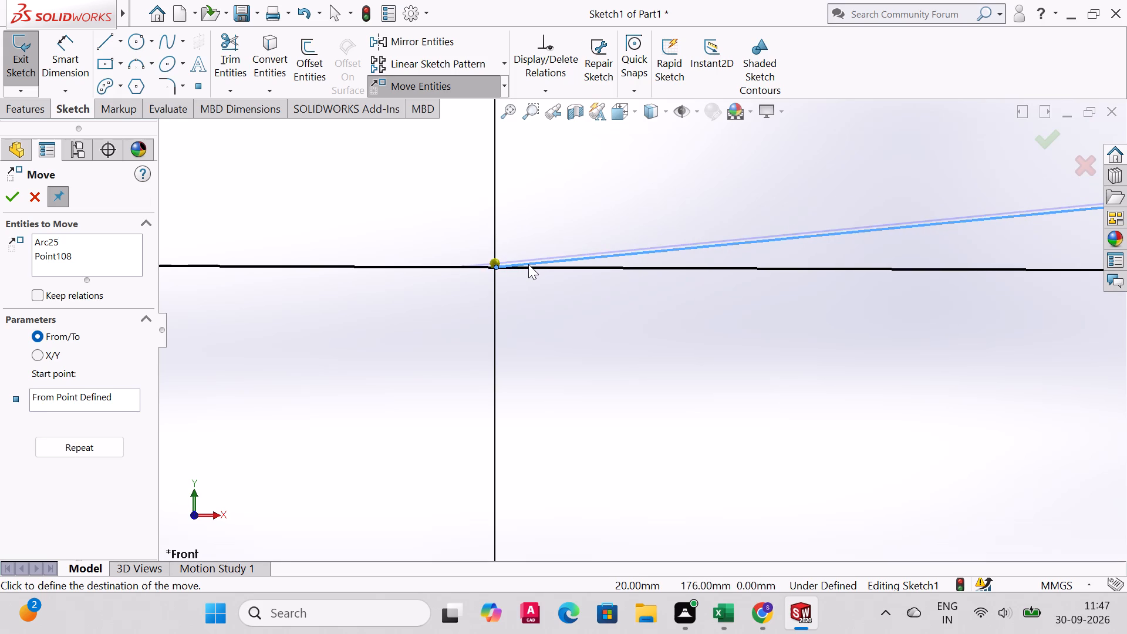
{"action": "left_click", "coordinate": [528, 265]}
{"action": "left_click", "coordinate": [527, 266]}
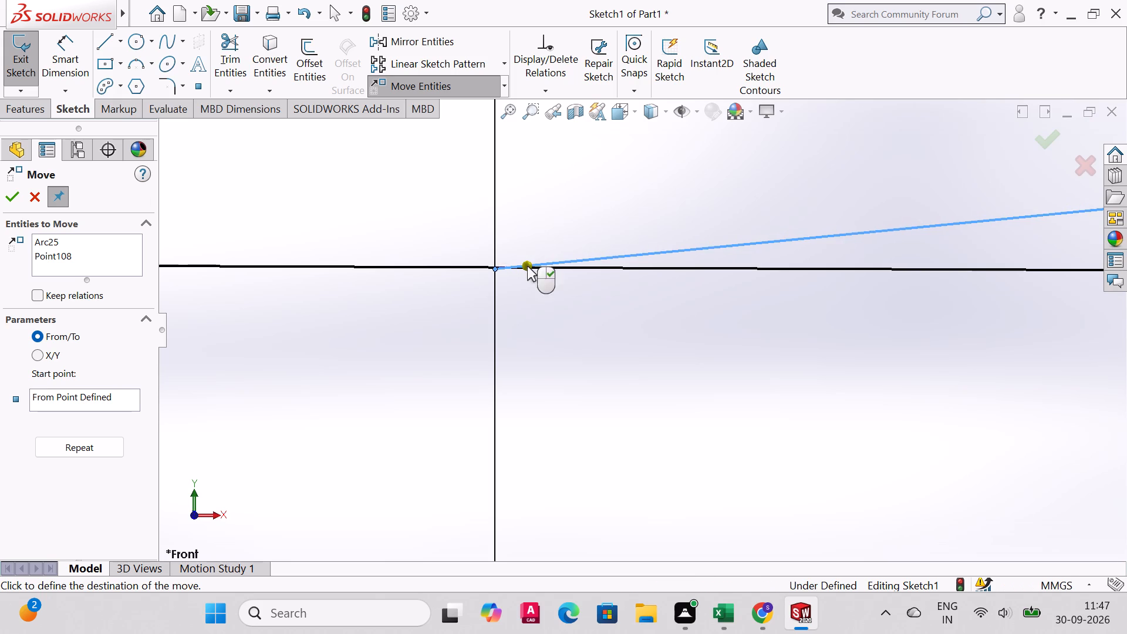
{"action": "right_click", "coordinate": [523, 262]}
{"action": "right_click", "coordinate": [539, 251]}
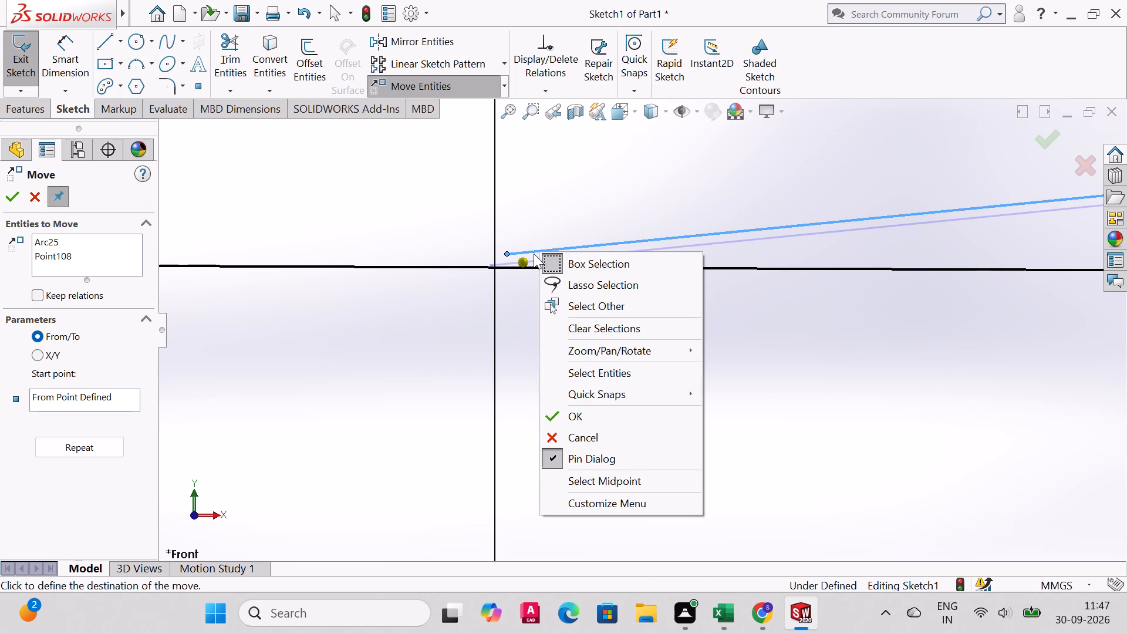
{"action": "key", "text": "Escape"}
{"action": "key", "text": "Escape"}
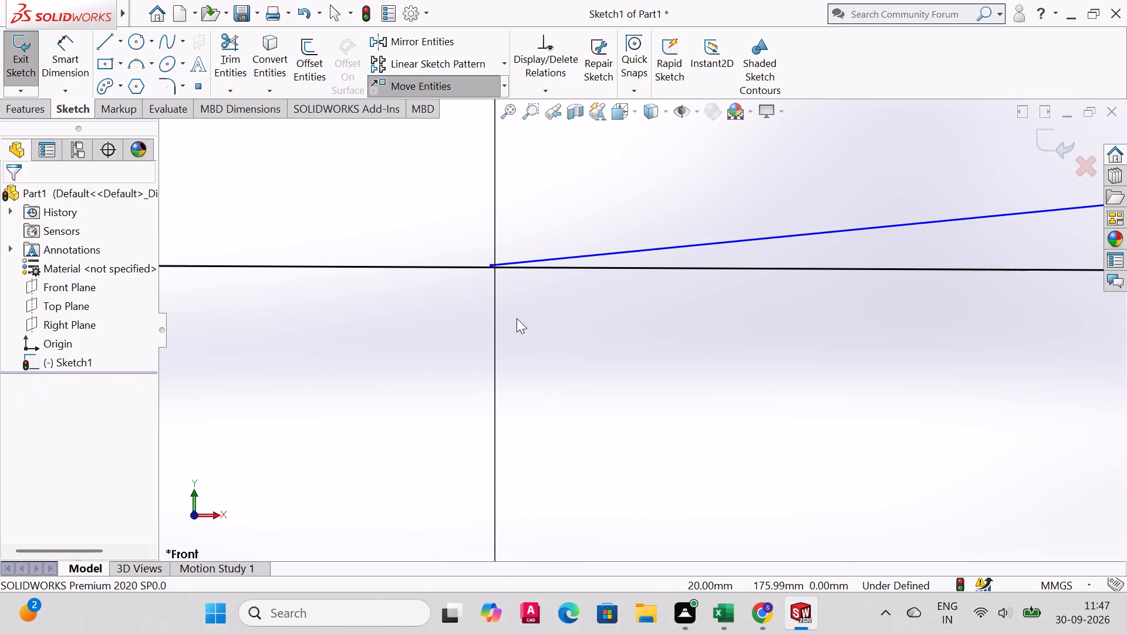
Move the R40 arc with From/To, without keeping relations, so its lower endpoint sits exactly on the Ø64 circle's top point, and exit Sketch1.
{"action": "scroll", "coordinate": [511, 262], "scroll_direction": "up", "scroll_amount": 2}
{"action": "scroll", "coordinate": [511, 262], "scroll_direction": "down", "scroll_amount": 3}
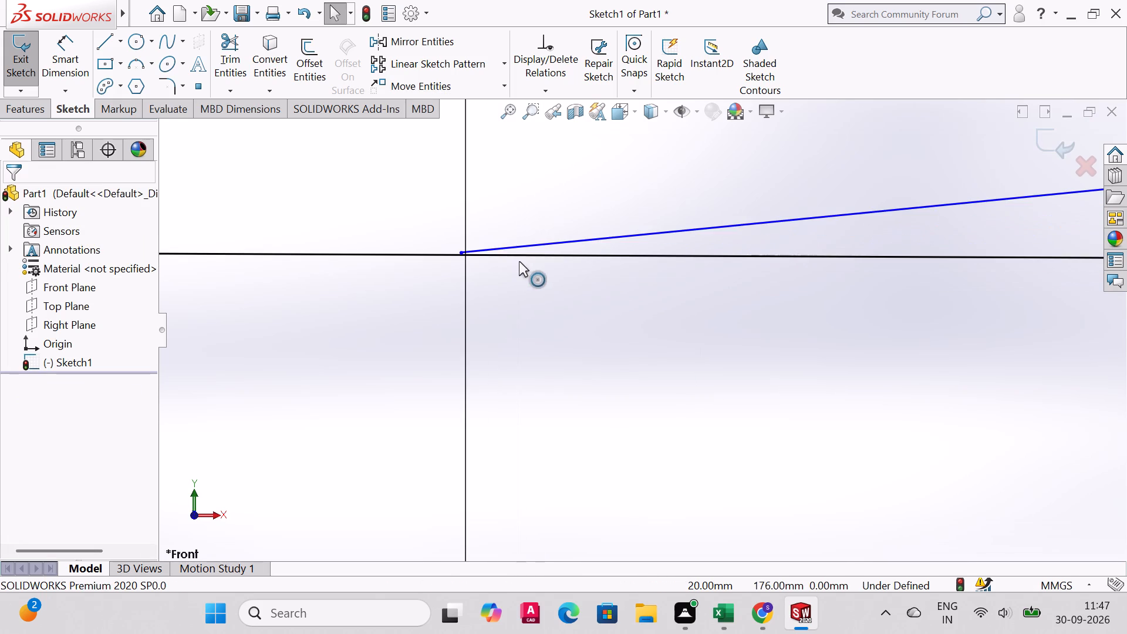
{"action": "scroll", "coordinate": [499, 237], "scroll_direction": "up", "scroll_amount": 2}
{"action": "scroll", "coordinate": [499, 237], "scroll_direction": "down", "scroll_amount": 4}
{"action": "left_click", "coordinate": [430, 90]}
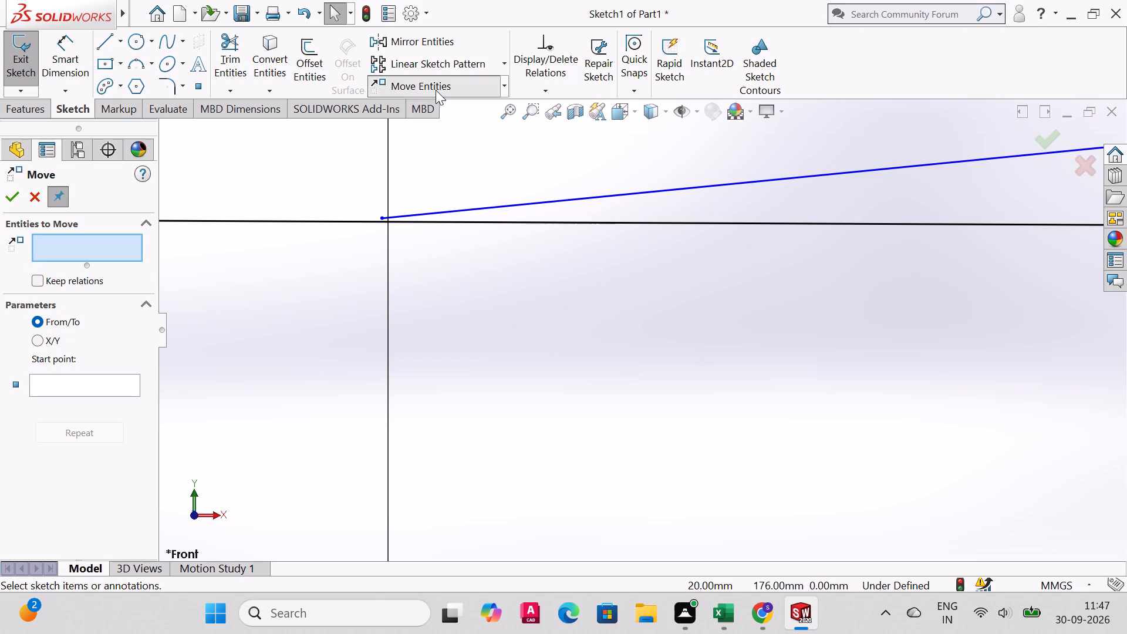
{"action": "left_click", "coordinate": [414, 213]}
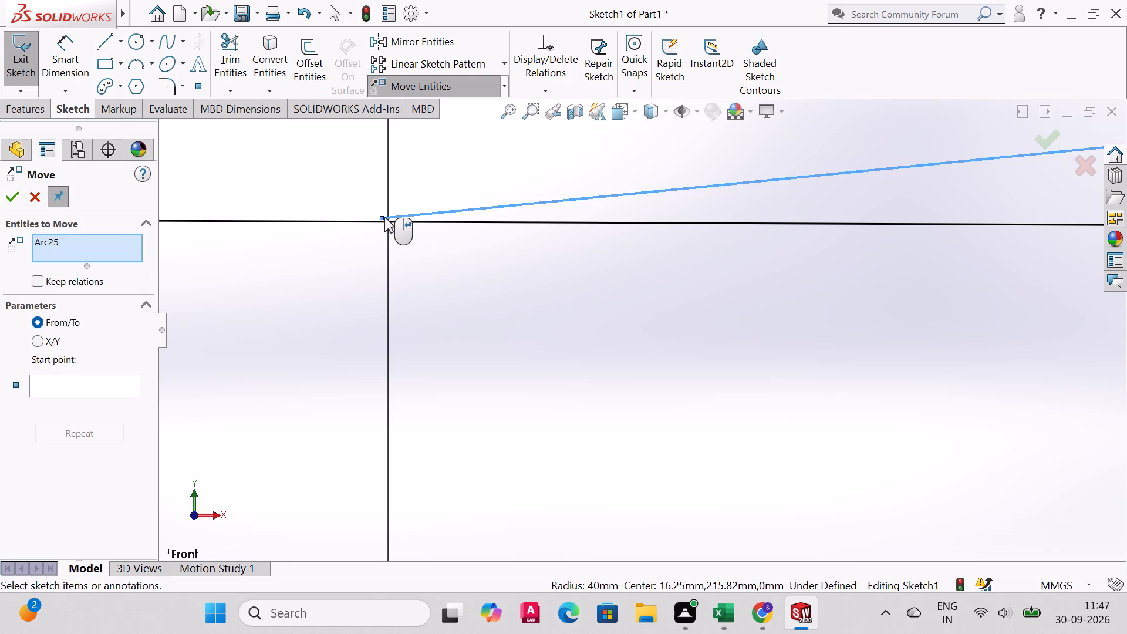
{"action": "left_click", "coordinate": [100, 384]}
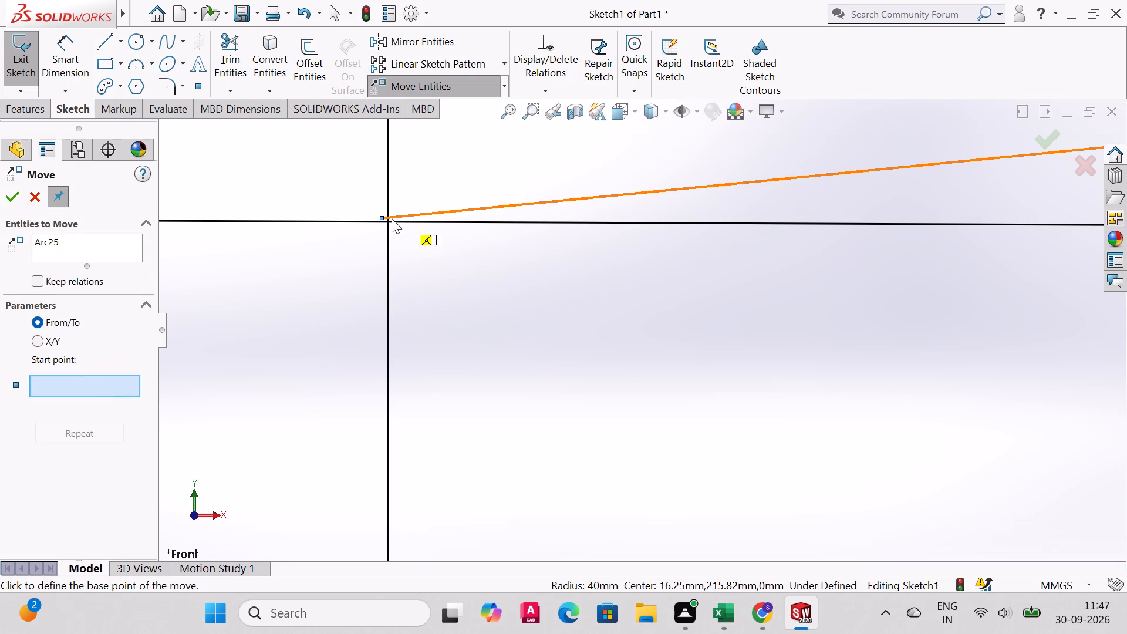
{"action": "left_click", "coordinate": [388, 222]}
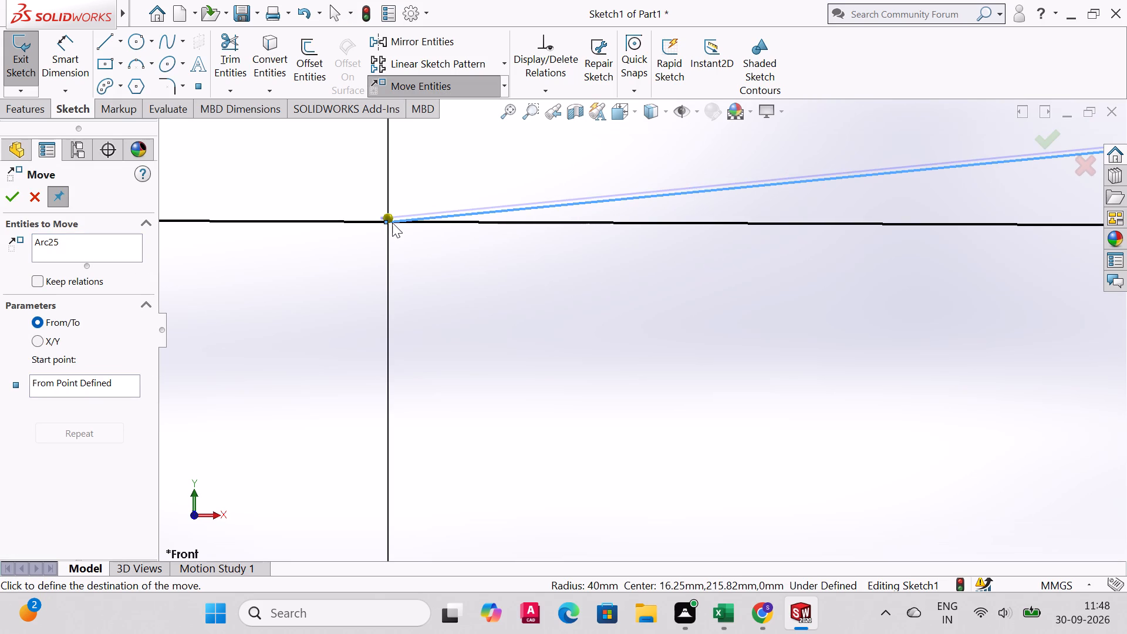
{"action": "left_click", "coordinate": [394, 222]}
{"action": "triple_click", "coordinate": [394, 222]}
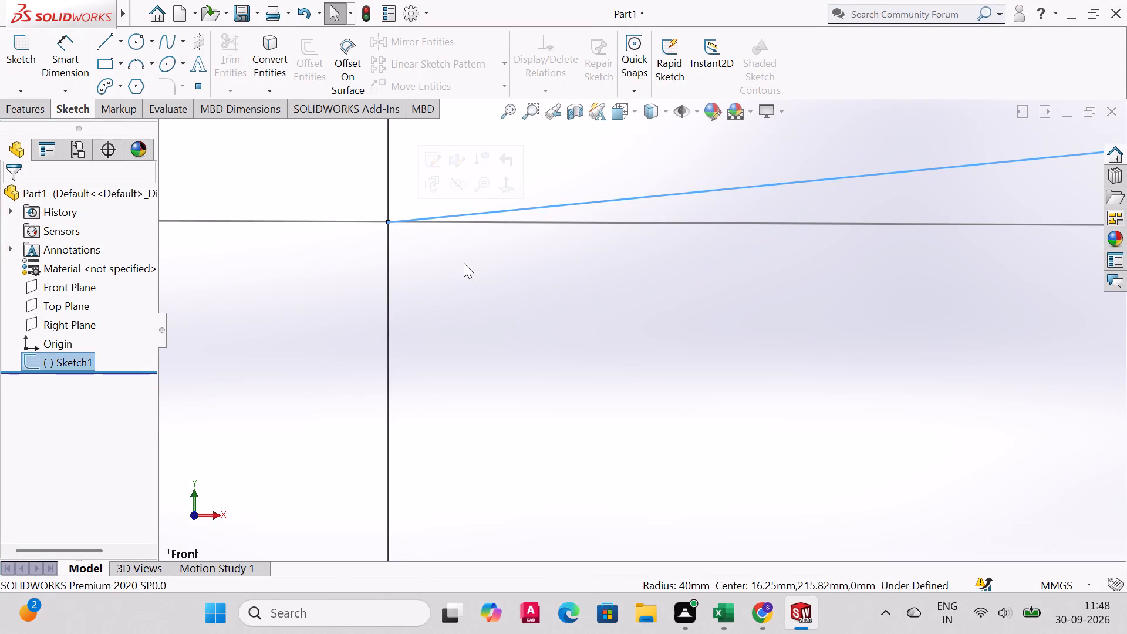
Examine the junction between the R40 arc's upper end and the upper Ø40 circle, with Sketch1 highlighted.
{"action": "scroll", "coordinate": [464, 253], "scroll_direction": "down", "scroll_amount": 4}
{"action": "scroll", "coordinate": [464, 252], "scroll_direction": "up", "scroll_amount": 16}
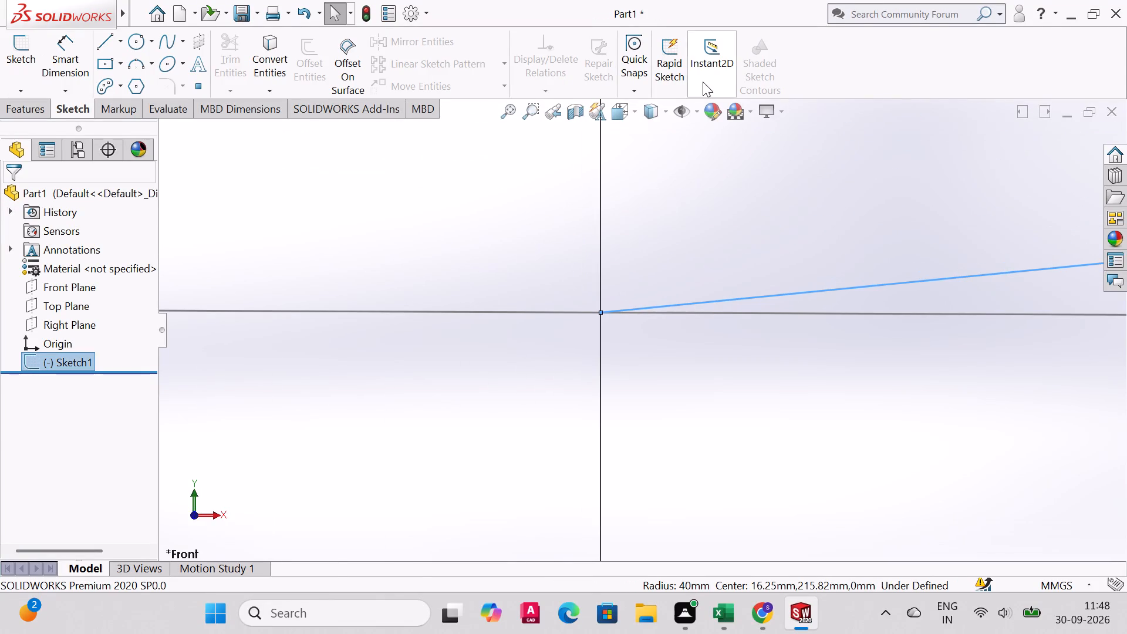
{"action": "left_click", "coordinate": [512, 108]}
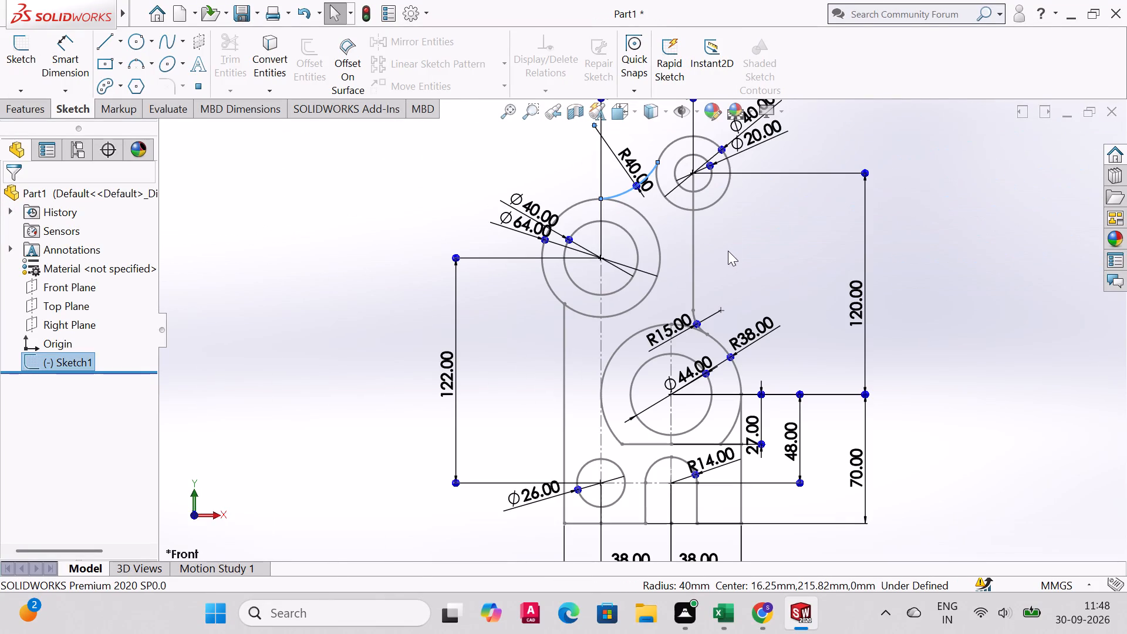
{"action": "left_click", "coordinate": [532, 100]}
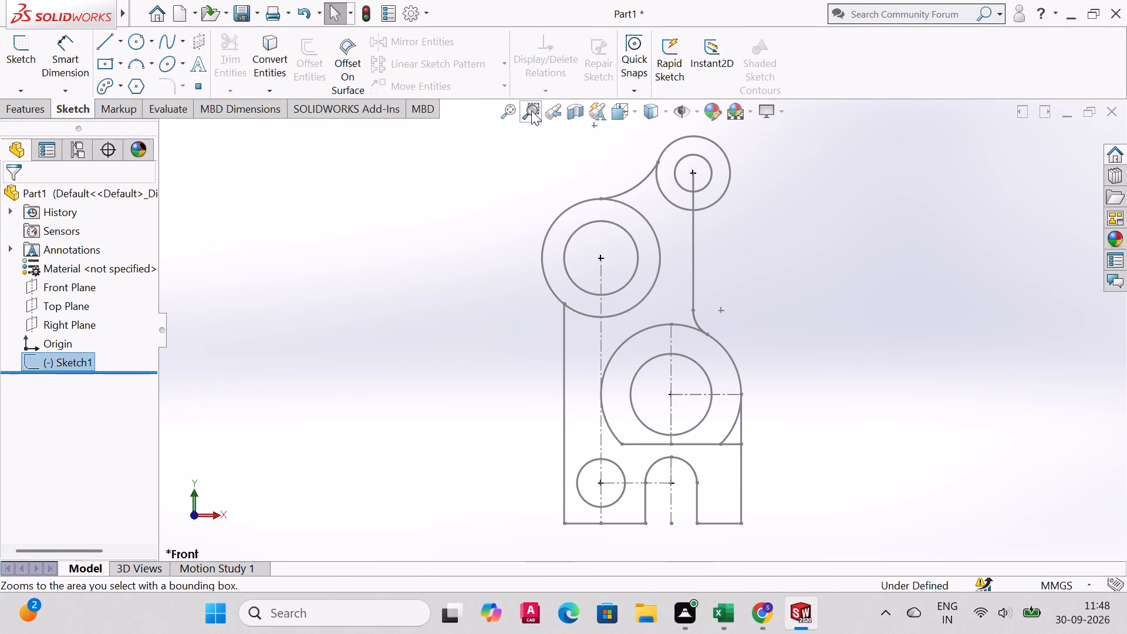
{"action": "left_click_drag", "start_coordinate": [633, 136], "coordinate": [694, 188]}
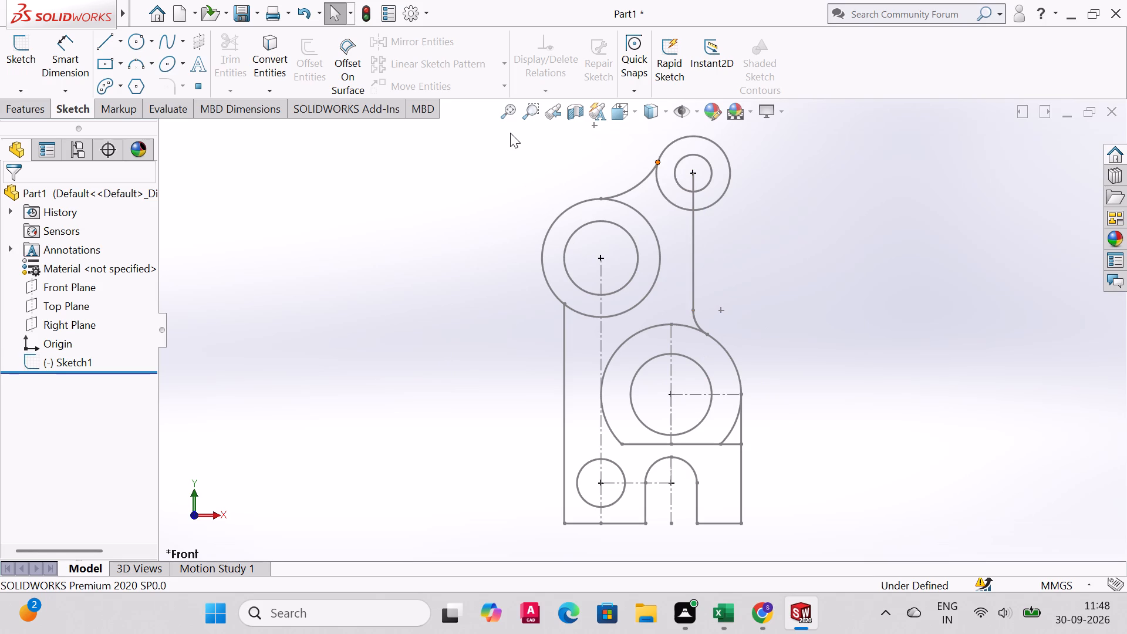
{"action": "key", "text": "Escape"}
{"action": "key", "text": "Escape"}
{"action": "key", "text": "Escape"}
{"action": "left_click", "coordinate": [71, 356]}
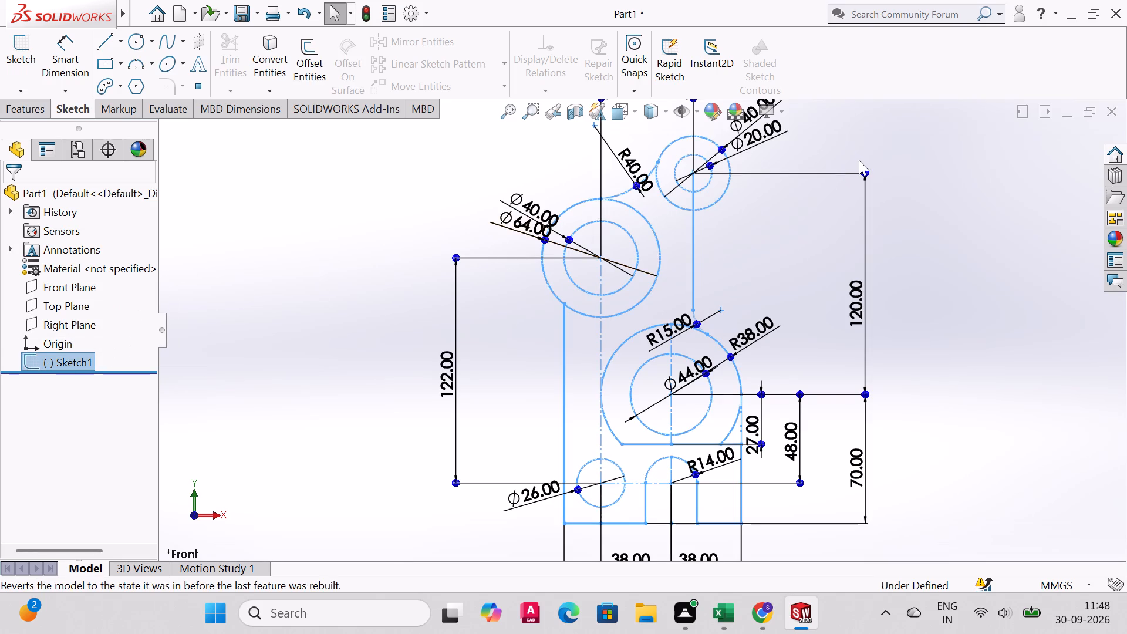
{"action": "left_click", "coordinate": [531, 107]}
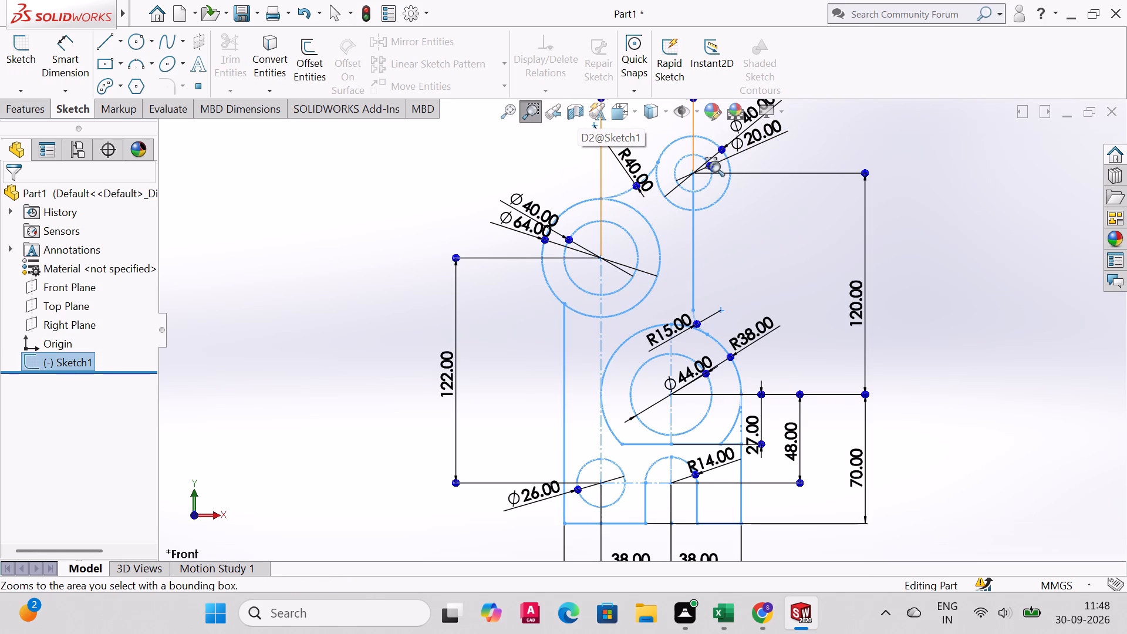
{"action": "left_click_drag", "start_coordinate": [649, 141], "coordinate": [684, 198]}
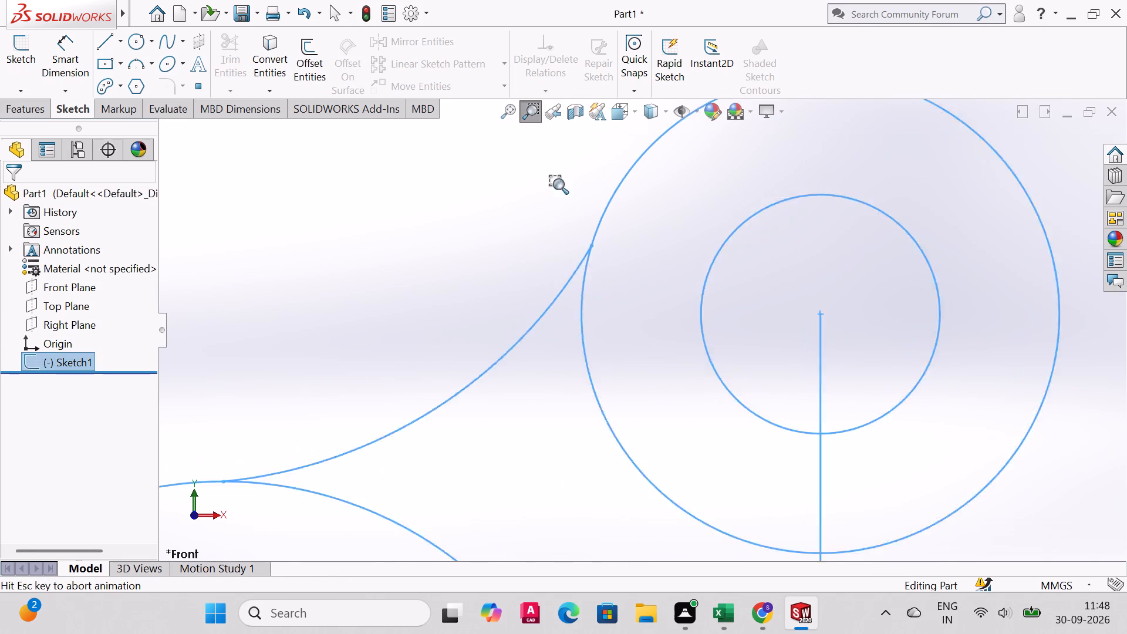
{"action": "left_click_drag", "start_coordinate": [444, 225], "coordinate": [724, 433]}
{"action": "left_click_drag", "start_coordinate": [547, 146], "coordinate": [778, 292]}
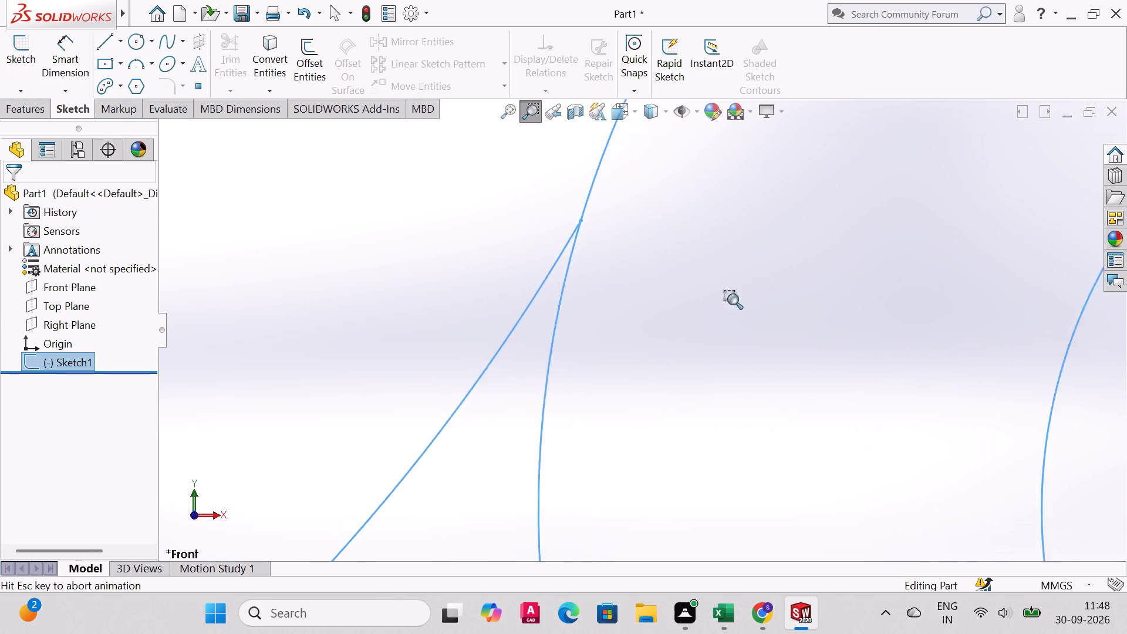
{"action": "left_click_drag", "start_coordinate": [259, 178], "coordinate": [785, 369]}
{"action": "left_click_drag", "start_coordinate": [538, 301], "coordinate": [835, 420]}
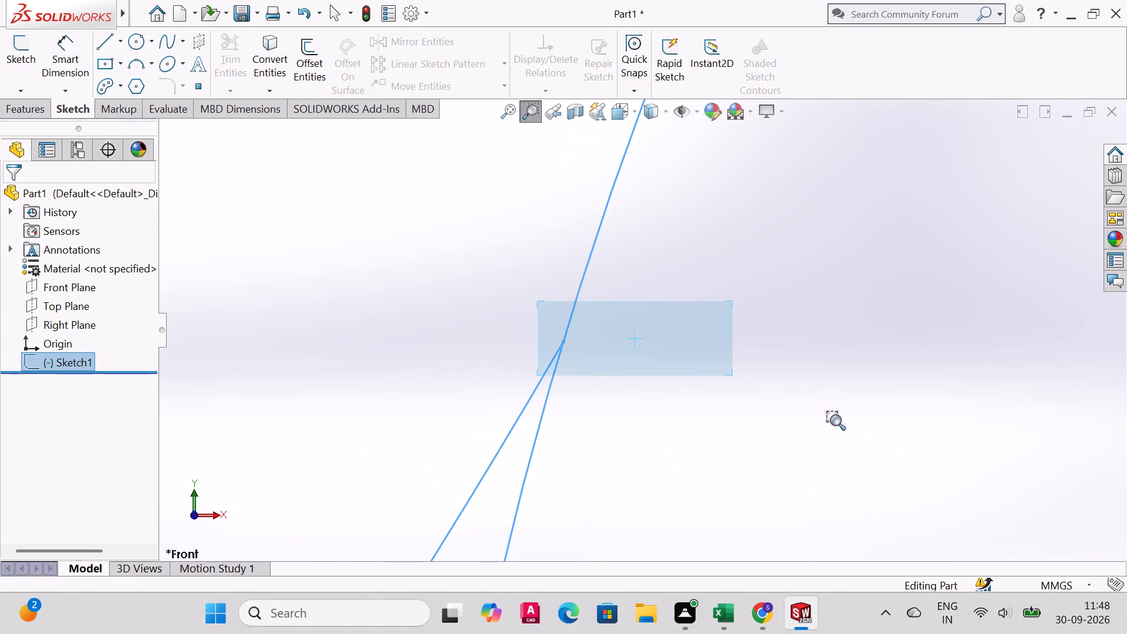
{"action": "left_click_drag", "start_coordinate": [835, 420], "coordinate": [841, 421]}
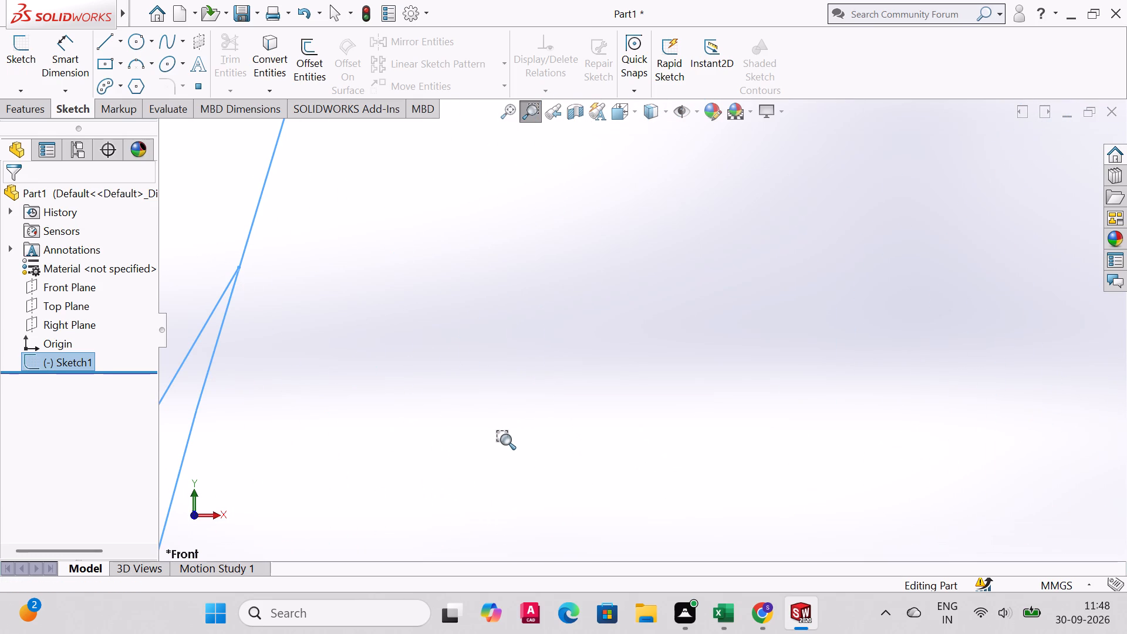
{"action": "key", "text": "Escape"}
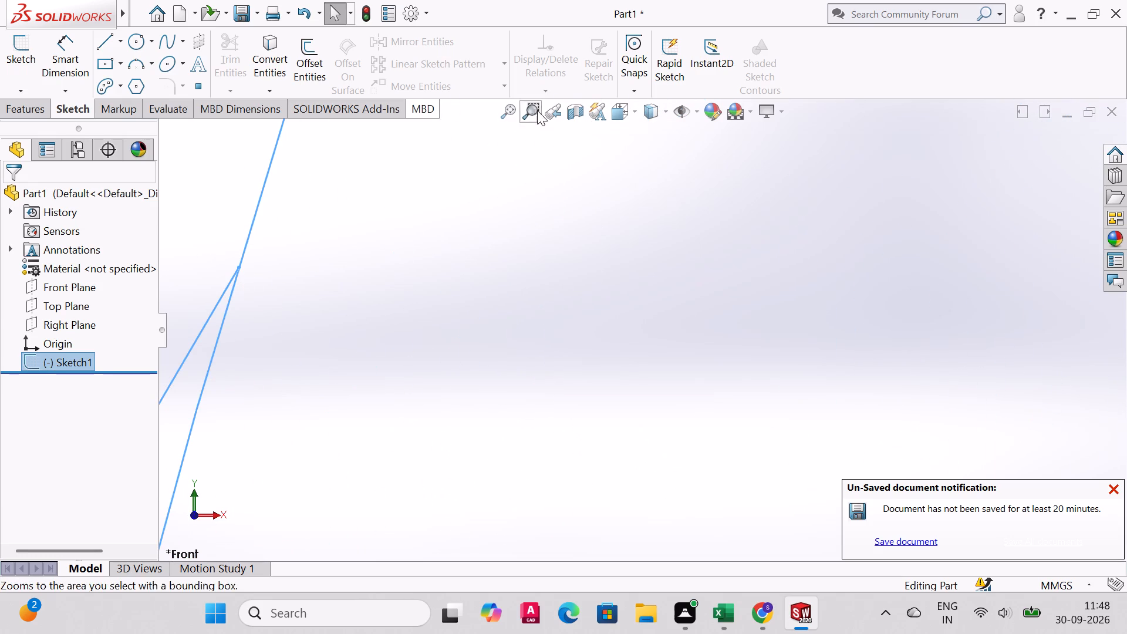
Examine the R40 arc's upper endpoint against the upper Ø40 circle again at much higher magnification.
{"action": "left_click", "coordinate": [513, 114]}
{"action": "left_click", "coordinate": [540, 110]}
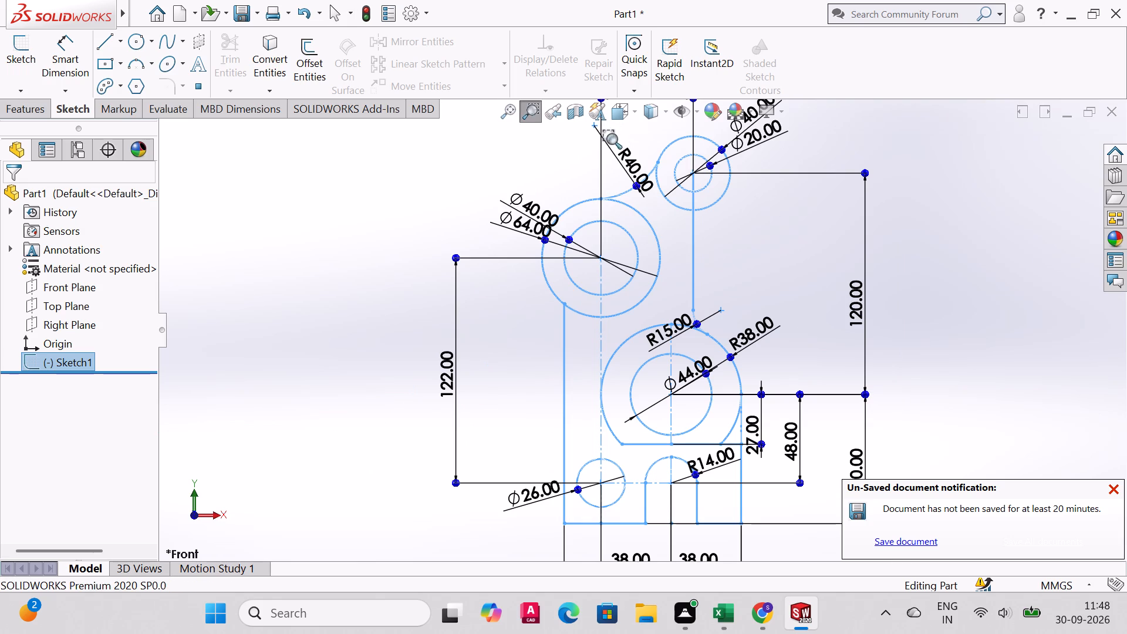
{"action": "left_click_drag", "start_coordinate": [591, 131], "coordinate": [811, 218]}
{"action": "left_click_drag", "start_coordinate": [368, 224], "coordinate": [621, 365]}
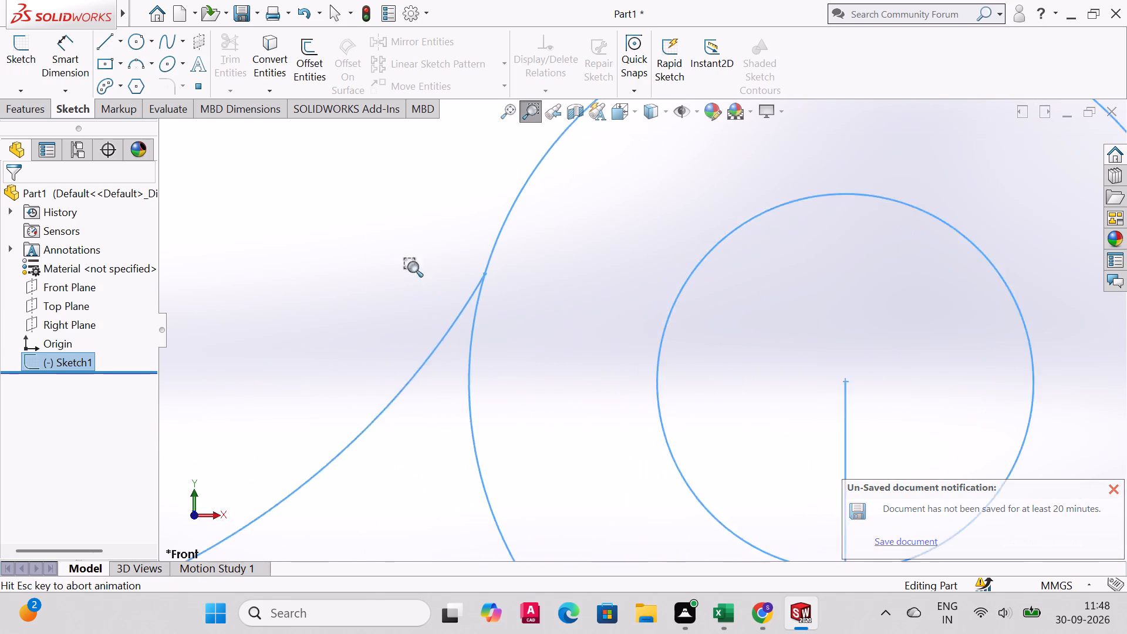
{"action": "left_click_drag", "start_coordinate": [420, 221], "coordinate": [683, 369]}
{"action": "left_click_drag", "start_coordinate": [407, 200], "coordinate": [701, 363]}
{"action": "left_click_drag", "start_coordinate": [413, 245], "coordinate": [428, 260]}
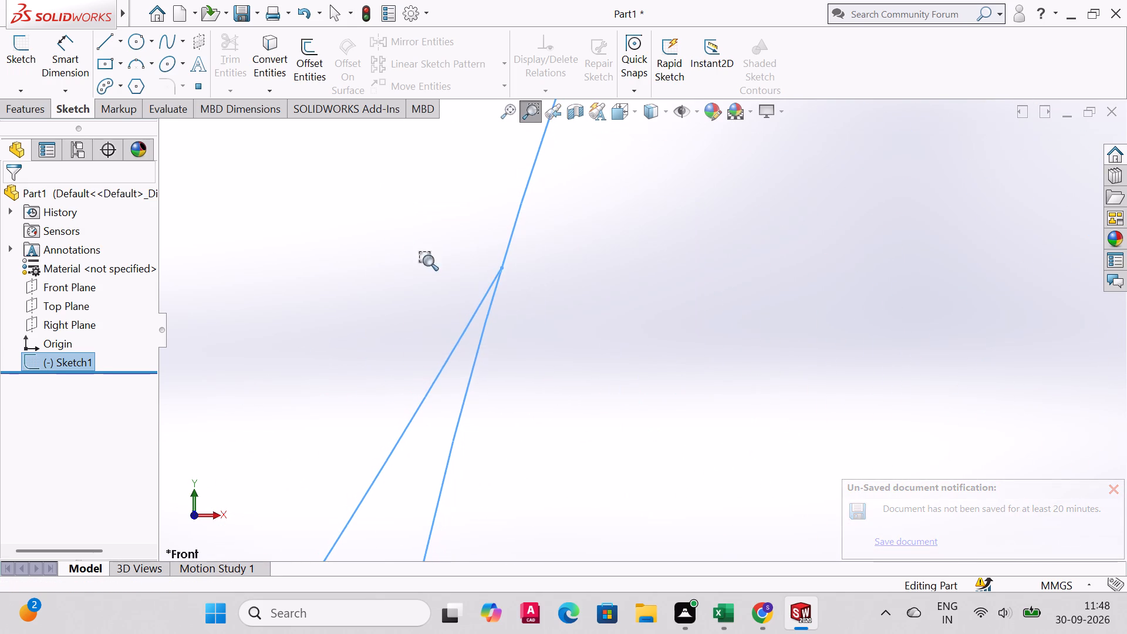
{"action": "left_click_drag", "start_coordinate": [428, 260], "coordinate": [656, 406]}
{"action": "left_click_drag", "start_coordinate": [427, 146], "coordinate": [610, 204]}
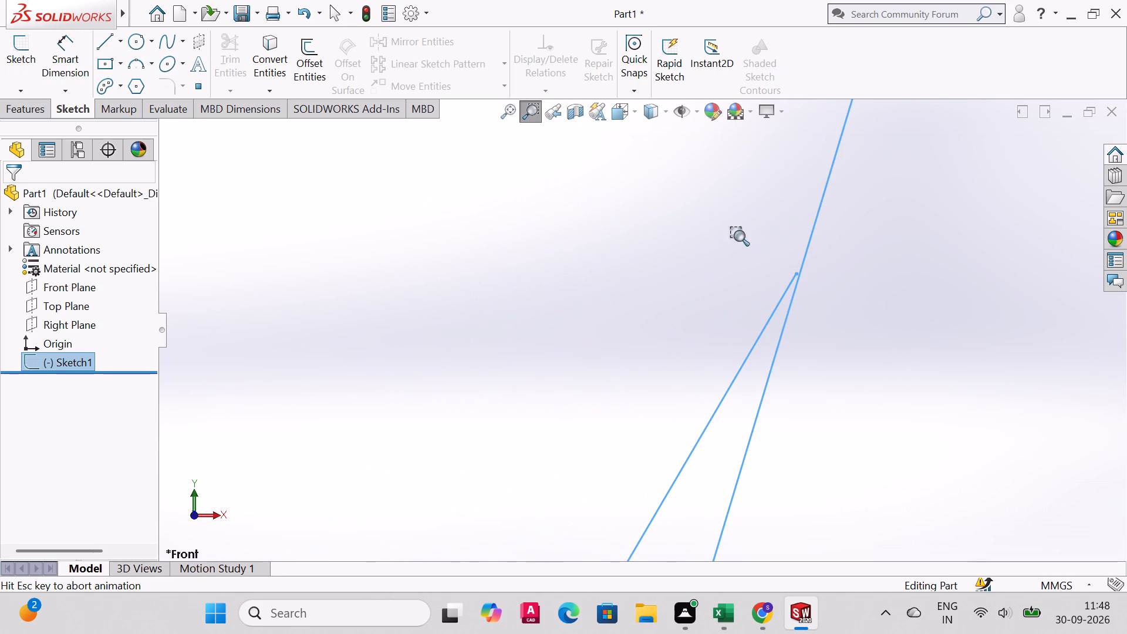
{"action": "left_click_drag", "start_coordinate": [699, 155], "coordinate": [963, 431]}
{"action": "left_click_drag", "start_coordinate": [519, 268], "coordinate": [693, 371]}
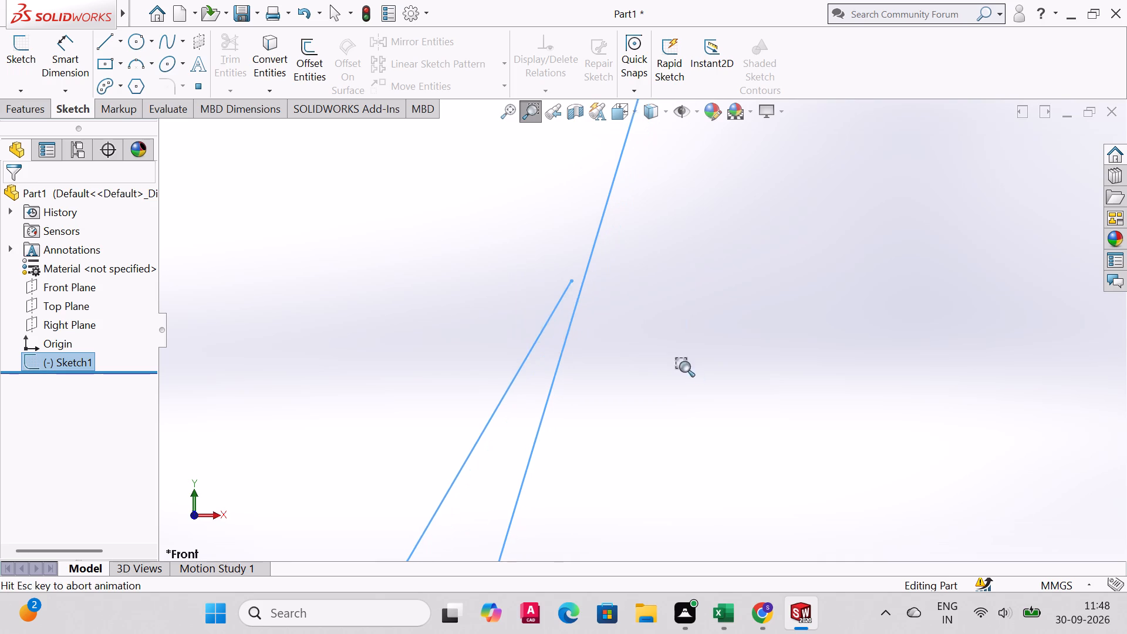
{"action": "left_click_drag", "start_coordinate": [496, 194], "coordinate": [679, 285]}
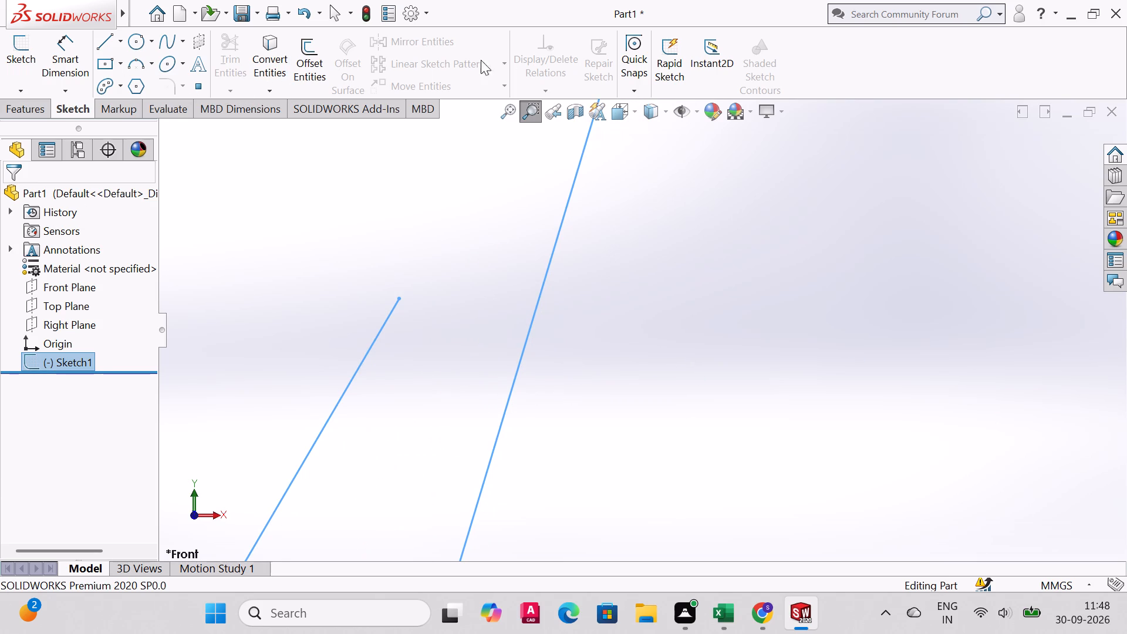
Reopen Sketch1 and try to move the R40 arc's upper endpoint onto the upper Ø40 circle, using From/To without keeping relations.
{"action": "left_click", "coordinate": [14, 53]}
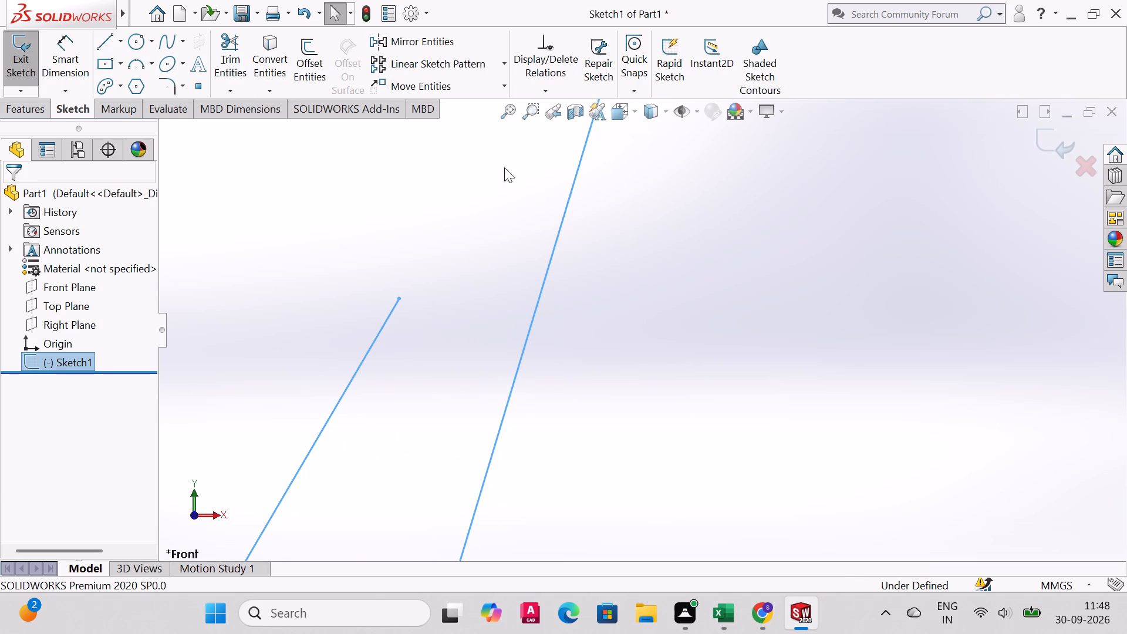
{"action": "left_click", "coordinate": [421, 90]}
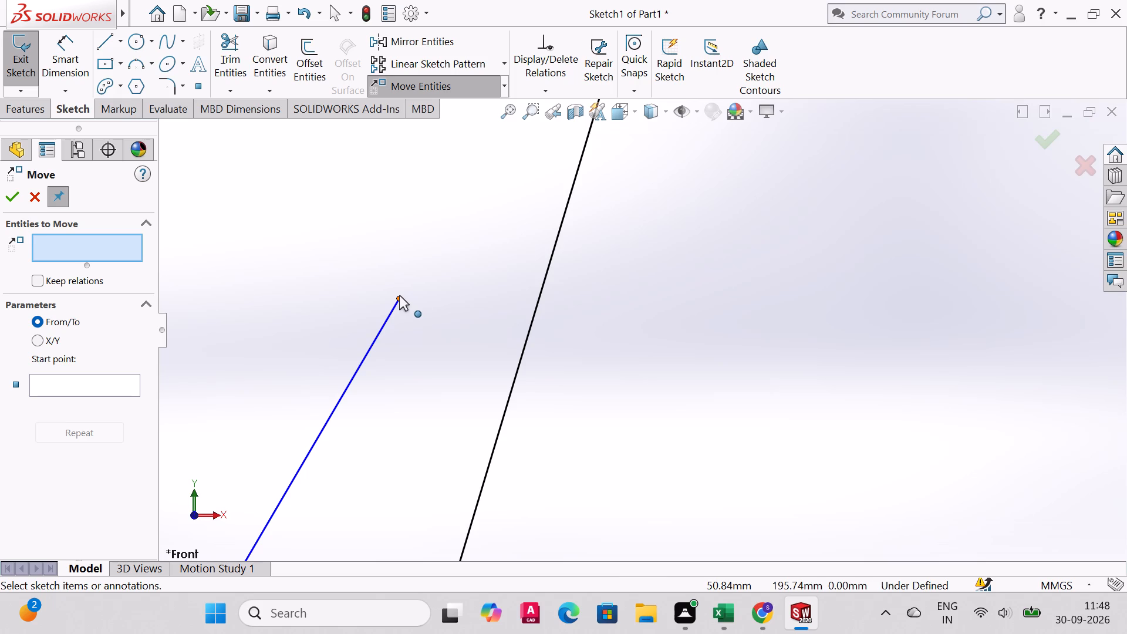
{"action": "left_click", "coordinate": [399, 295]}
{"action": "left_click", "coordinate": [65, 382]}
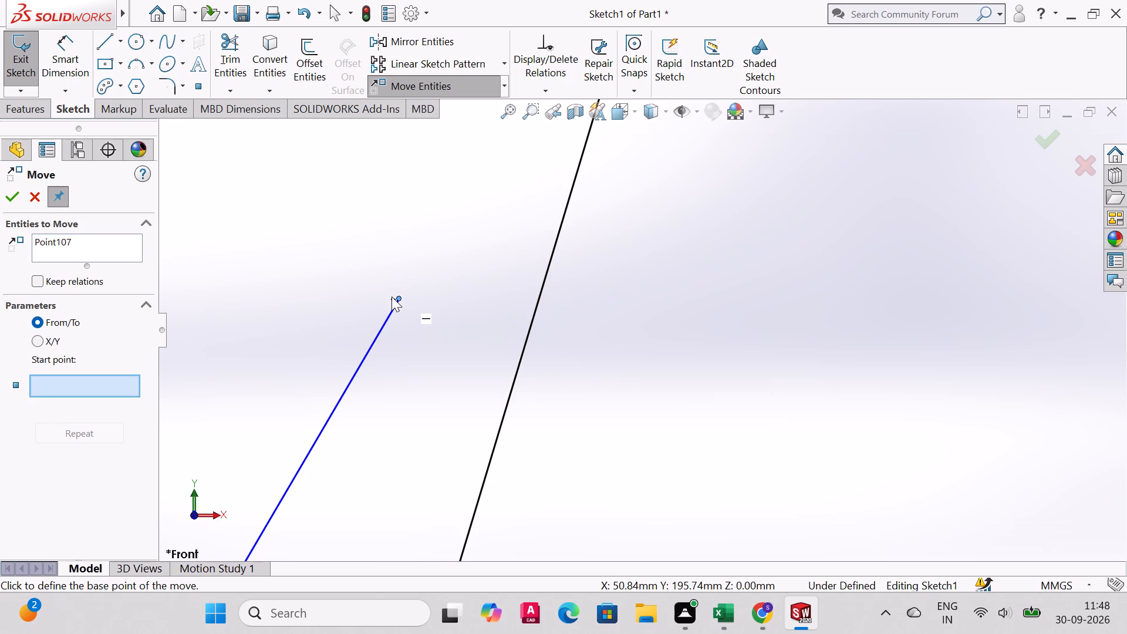
{"action": "left_click_drag", "start_coordinate": [397, 297], "coordinate": [514, 301]}
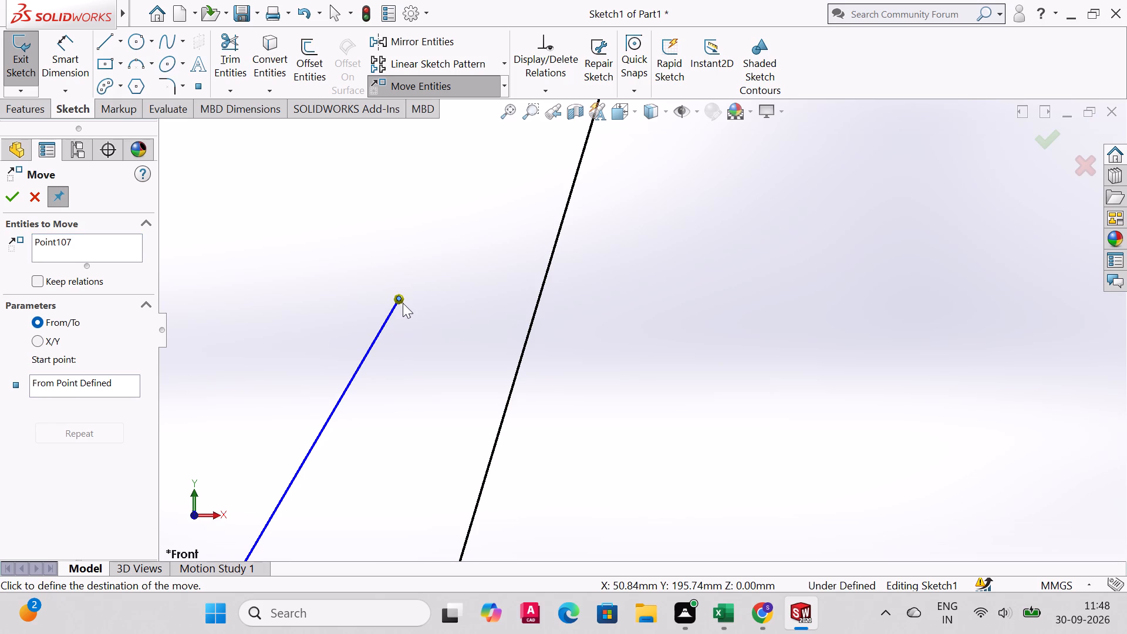
{"action": "right_click_drag", "start_coordinate": [399, 298], "coordinate": [469, 305]}
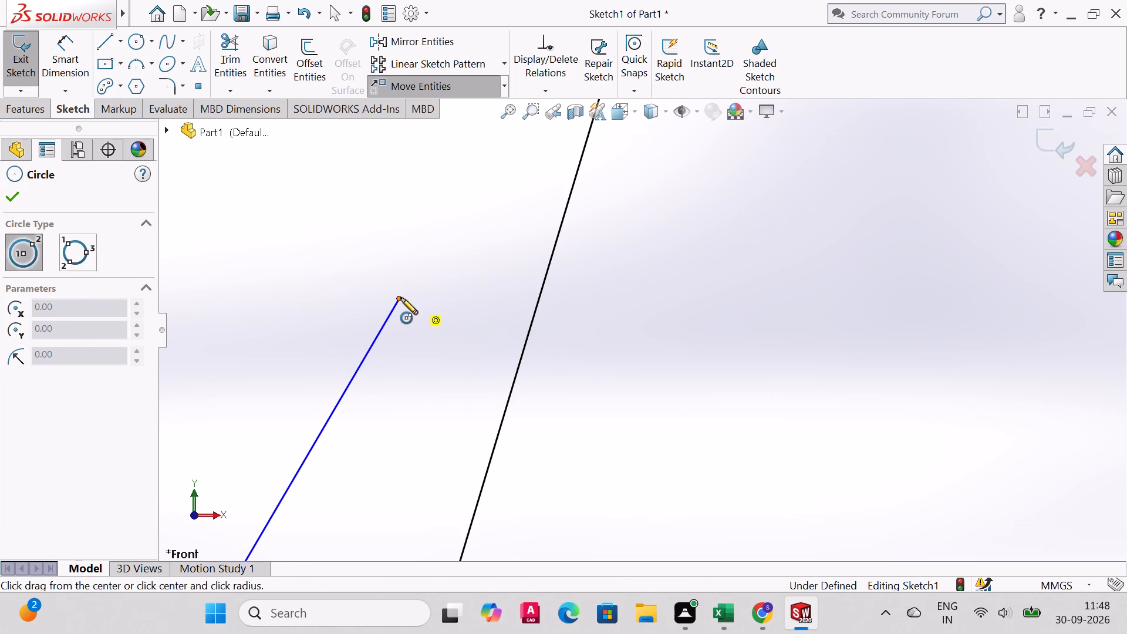
{"action": "left_click_drag", "start_coordinate": [399, 297], "coordinate": [517, 302]}
{"action": "key", "text": "Escape"}
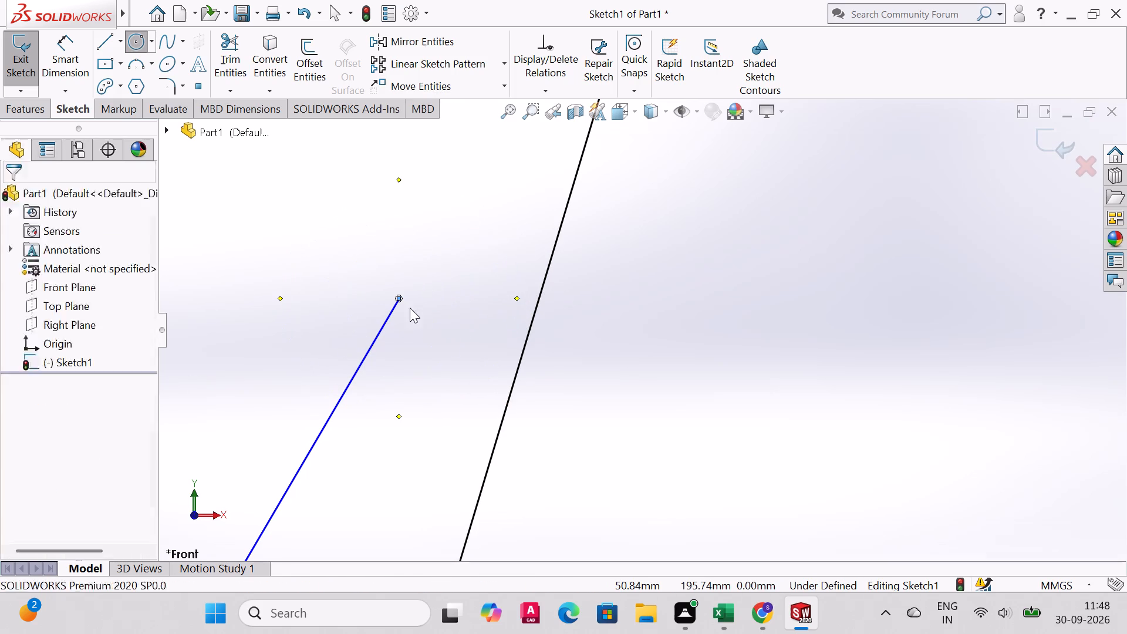
{"action": "key", "text": "Escape"}
{"action": "key", "text": "Escape"}
{"action": "key", "text": "Escape"}
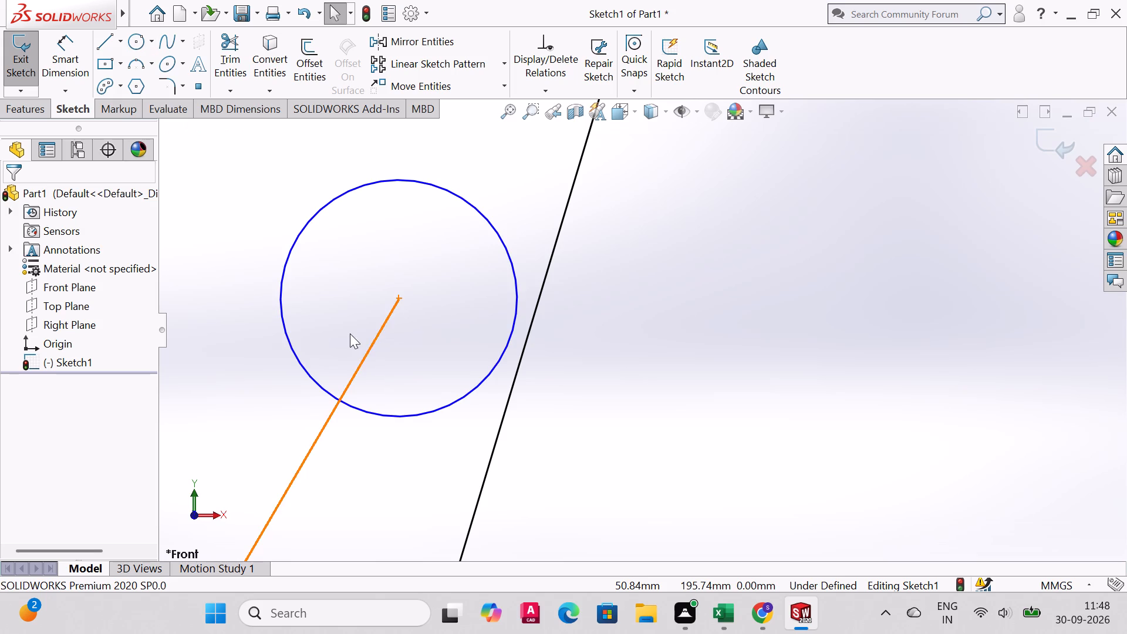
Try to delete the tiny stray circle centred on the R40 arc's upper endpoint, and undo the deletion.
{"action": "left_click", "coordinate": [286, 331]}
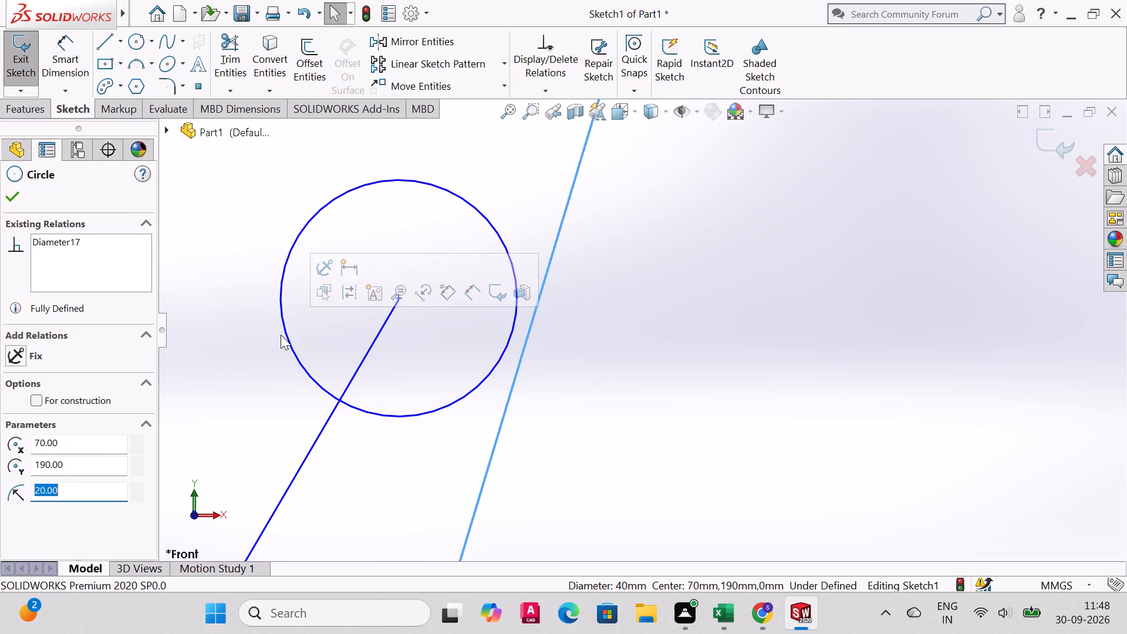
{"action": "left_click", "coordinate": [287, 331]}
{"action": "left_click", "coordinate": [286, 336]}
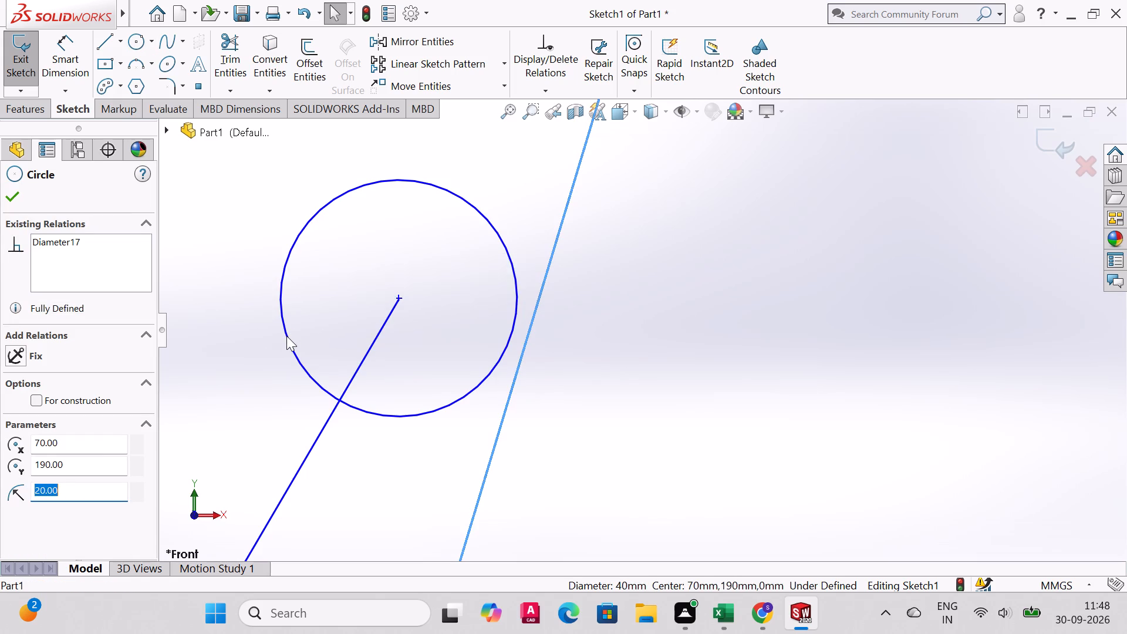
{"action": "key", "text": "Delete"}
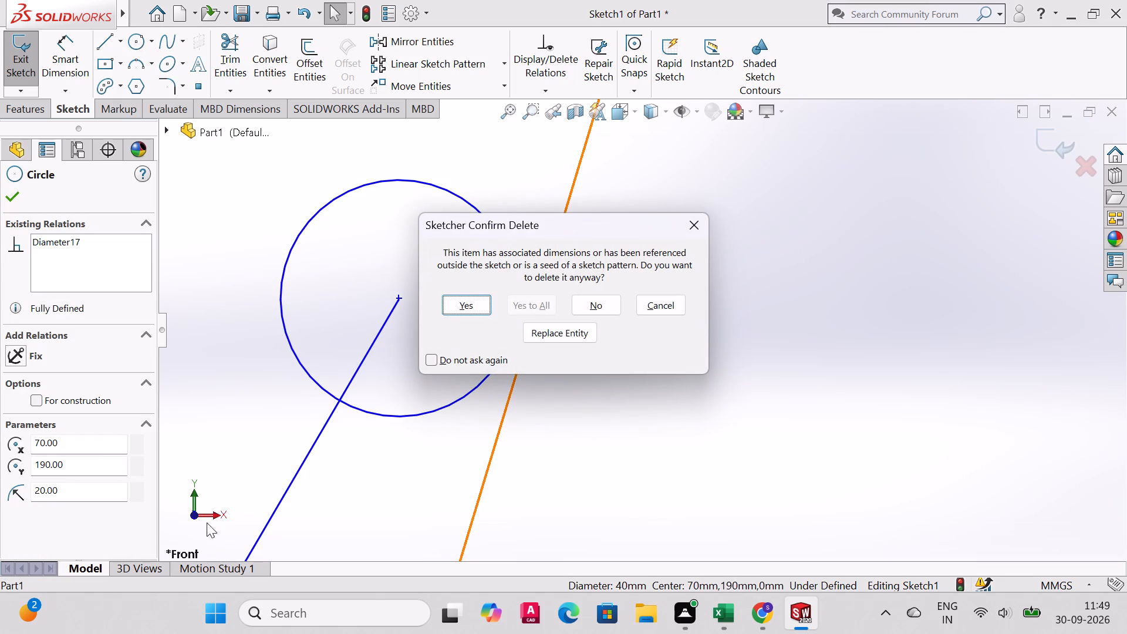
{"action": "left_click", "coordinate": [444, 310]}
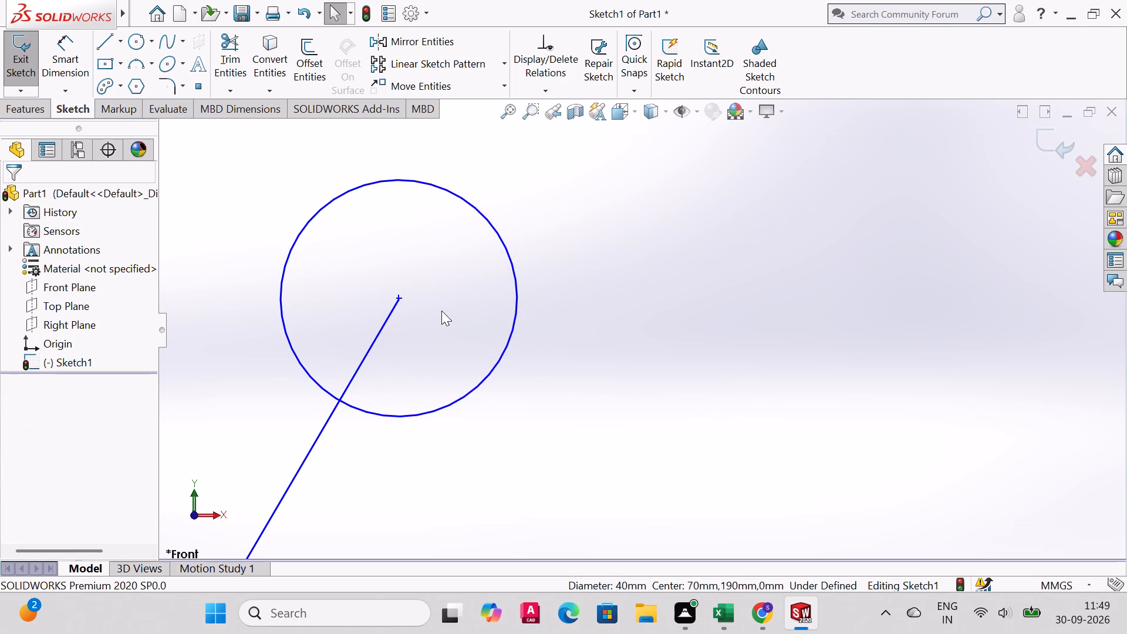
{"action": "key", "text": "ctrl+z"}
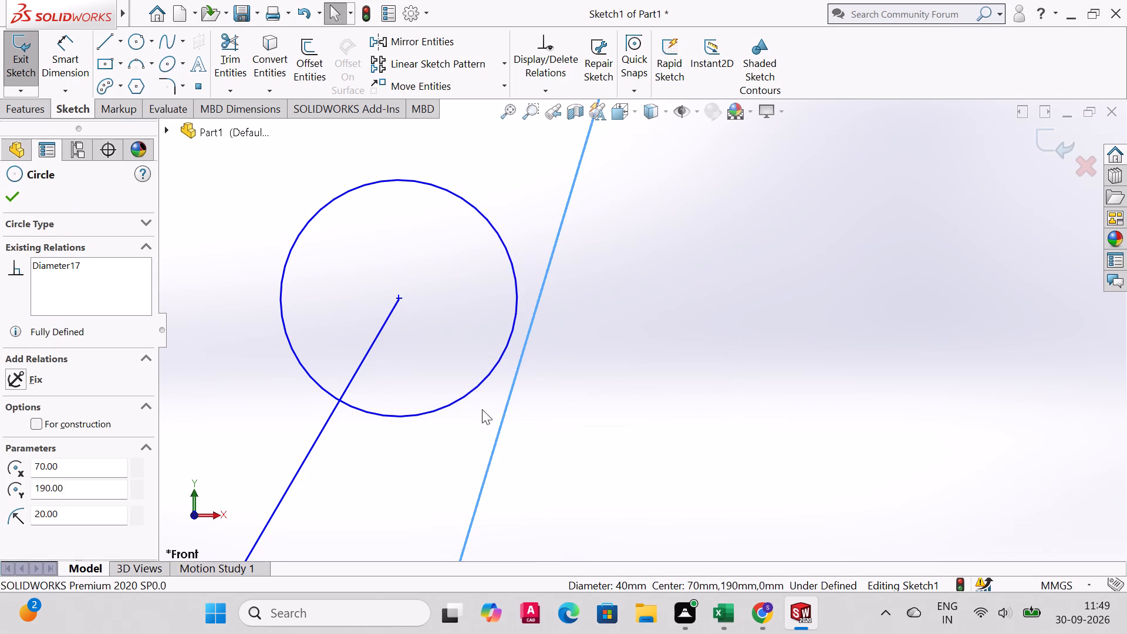
Examine the tiny stray circle at the R40 arc's upper endpoint and its junction with the upper Ø40 circle at high magnification.
{"action": "left_click", "coordinate": [473, 389]}
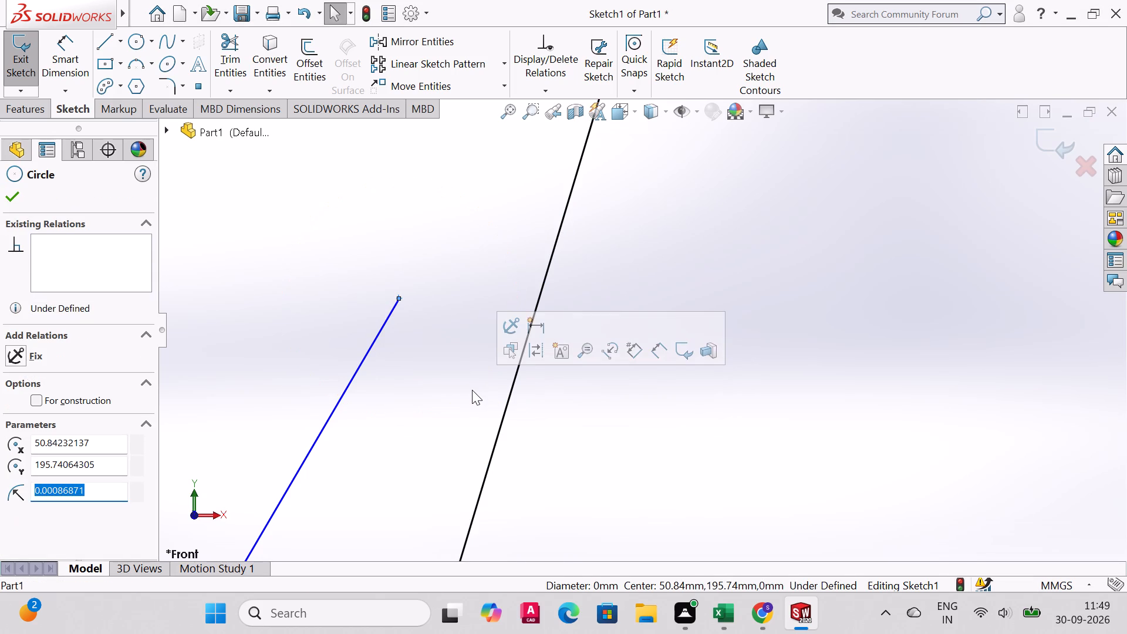
{"action": "key", "text": "Escape"}
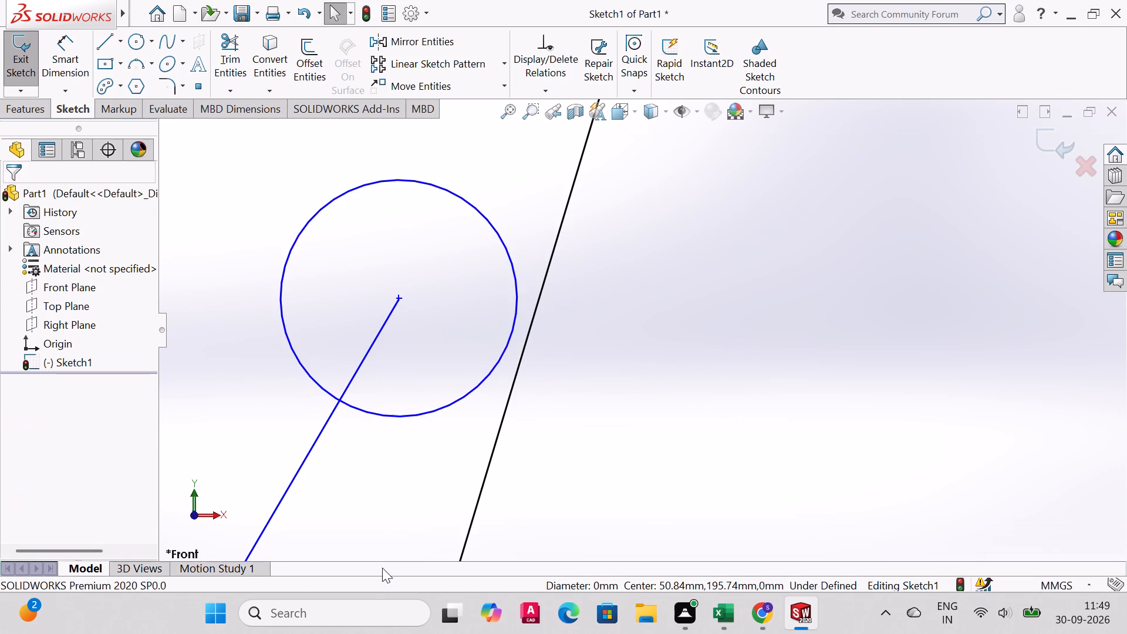
{"action": "left_click", "coordinate": [509, 112]}
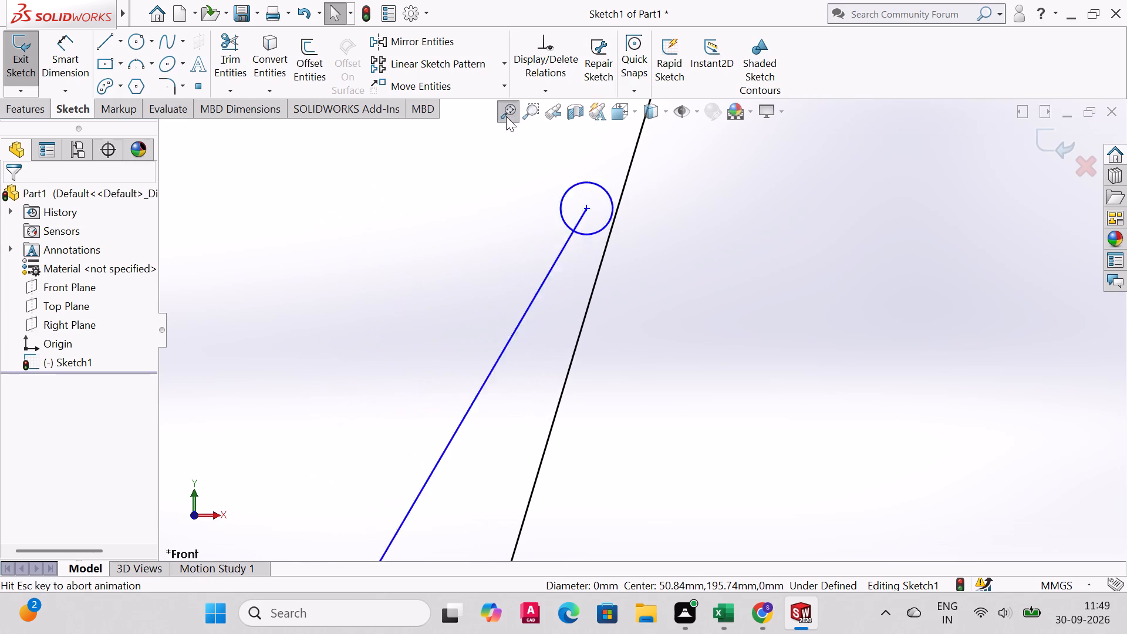
{"action": "scroll", "coordinate": [609, 190], "scroll_direction": "up", "scroll_amount": 2}
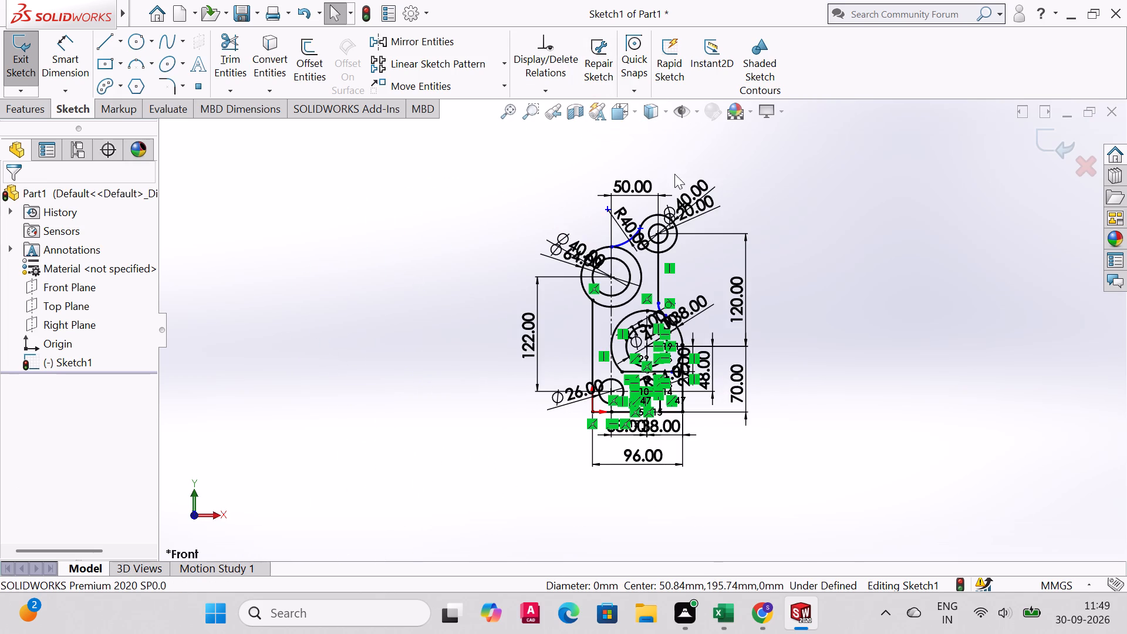
{"action": "scroll", "coordinate": [677, 190], "scroll_direction": "down", "scroll_amount": 3}
{"action": "scroll", "coordinate": [672, 137], "scroll_direction": "up", "scroll_amount": 1}
{"action": "left_click", "coordinate": [533, 104]}
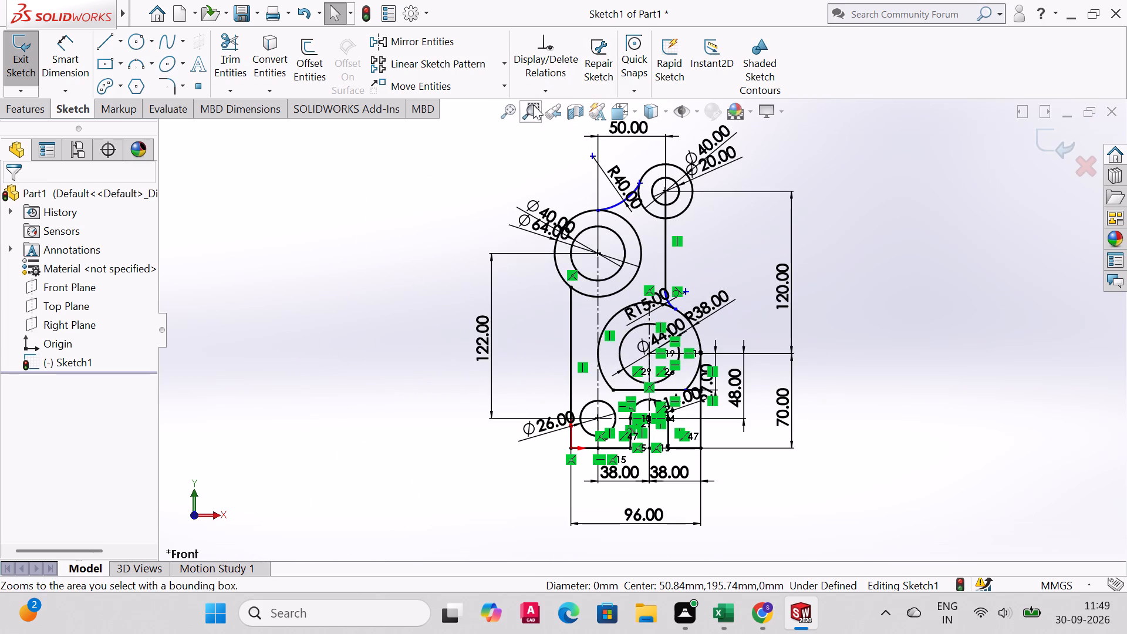
{"action": "left_click_drag", "start_coordinate": [579, 141], "coordinate": [683, 204]}
{"action": "left_click_drag", "start_coordinate": [533, 324], "coordinate": [901, 528]}
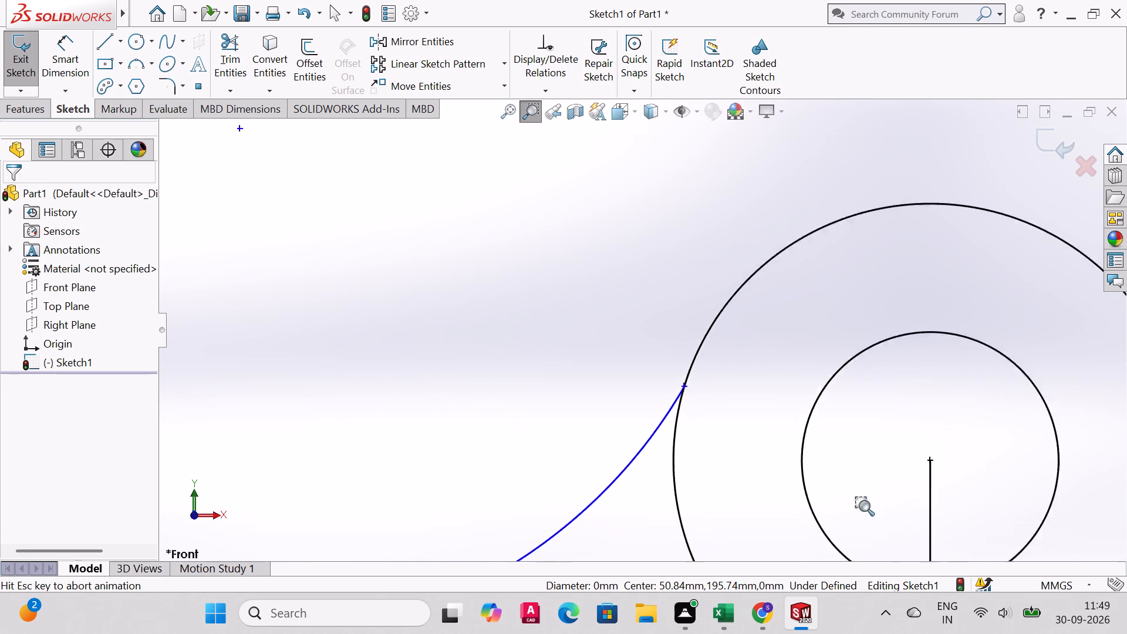
{"action": "left_click_drag", "start_coordinate": [488, 237], "coordinate": [811, 372]}
{"action": "left_click_drag", "start_coordinate": [354, 257], "coordinate": [809, 449]}
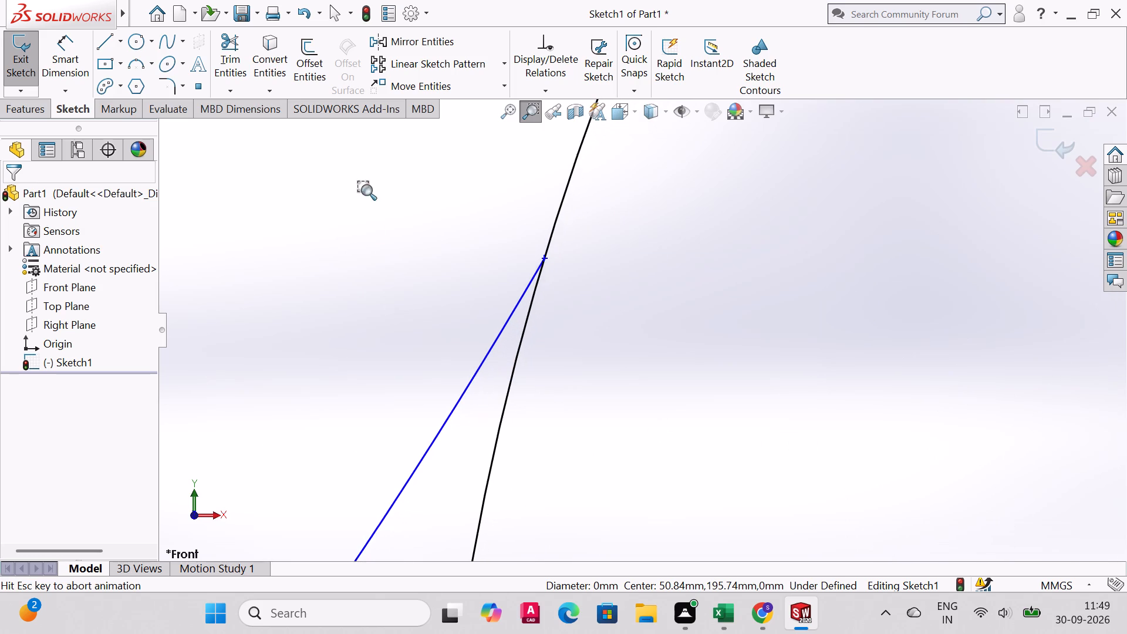
{"action": "left_click_drag", "start_coordinate": [365, 184], "coordinate": [868, 416]}
{"action": "left_click_drag", "start_coordinate": [329, 183], "coordinate": [751, 359]}
{"action": "left_click_drag", "start_coordinate": [379, 225], "coordinate": [778, 303]}
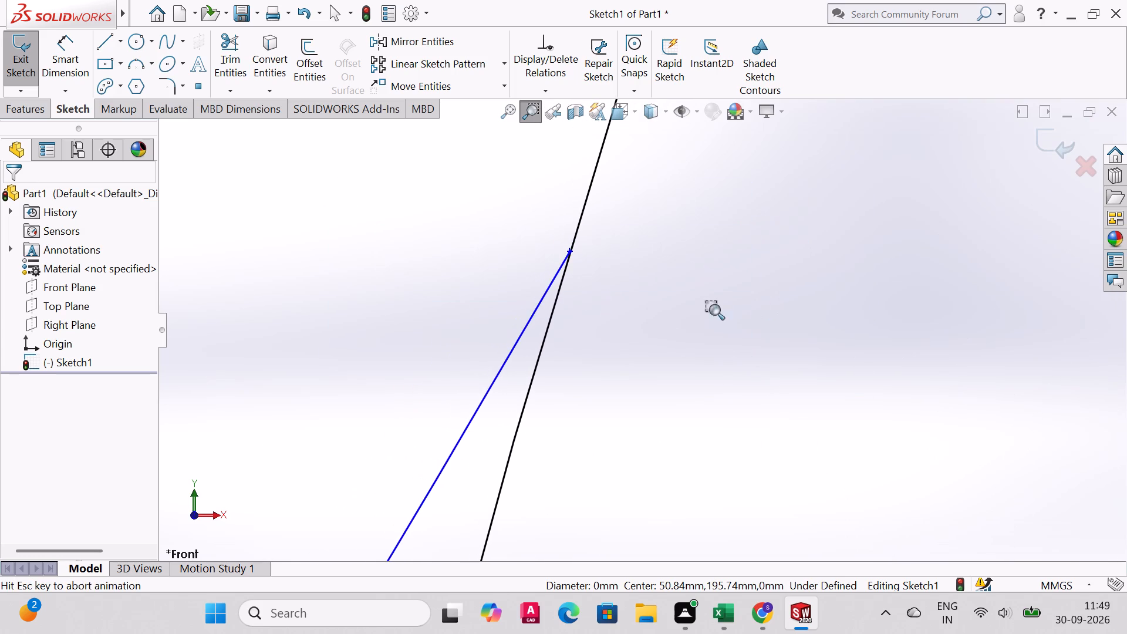
{"action": "left_click_drag", "start_coordinate": [515, 163], "coordinate": [893, 504]}
{"action": "left_click_drag", "start_coordinate": [391, 194], "coordinate": [714, 402]}
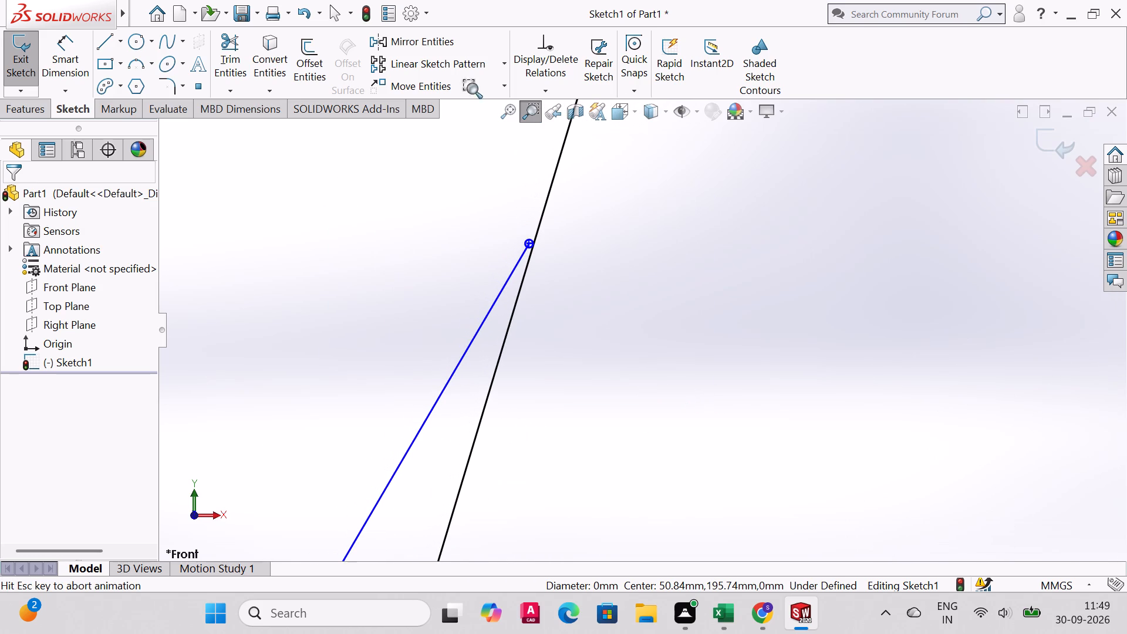
{"action": "left_click_drag", "start_coordinate": [470, 186], "coordinate": [676, 353]}
{"action": "left_click_drag", "start_coordinate": [426, 216], "coordinate": [740, 399]}
{"action": "left_click_drag", "start_coordinate": [407, 157], "coordinate": [731, 338]}
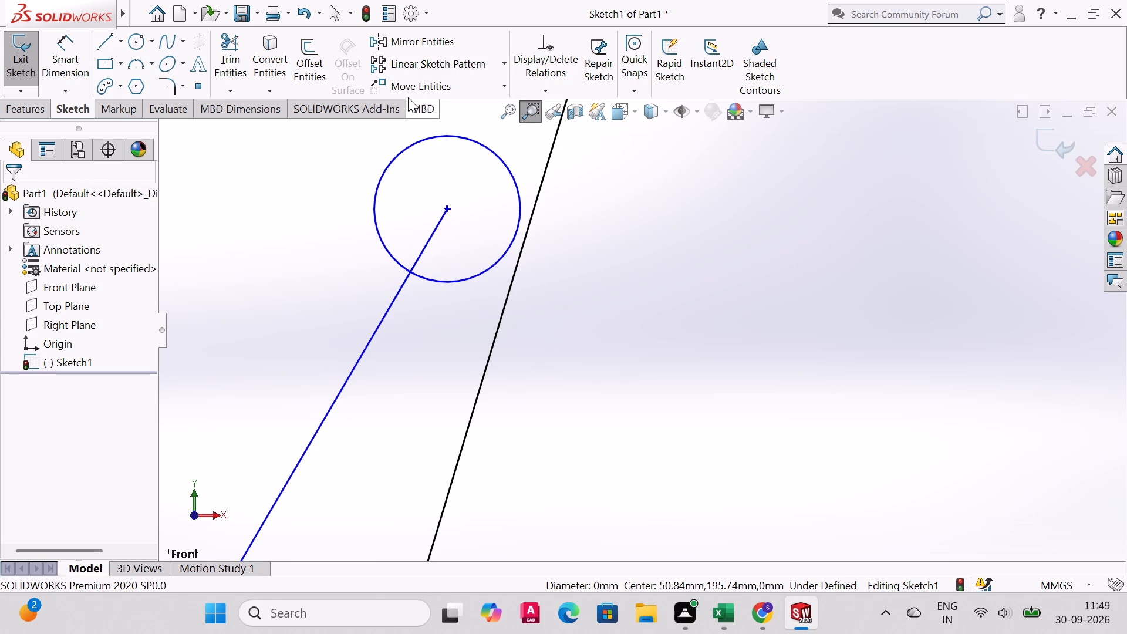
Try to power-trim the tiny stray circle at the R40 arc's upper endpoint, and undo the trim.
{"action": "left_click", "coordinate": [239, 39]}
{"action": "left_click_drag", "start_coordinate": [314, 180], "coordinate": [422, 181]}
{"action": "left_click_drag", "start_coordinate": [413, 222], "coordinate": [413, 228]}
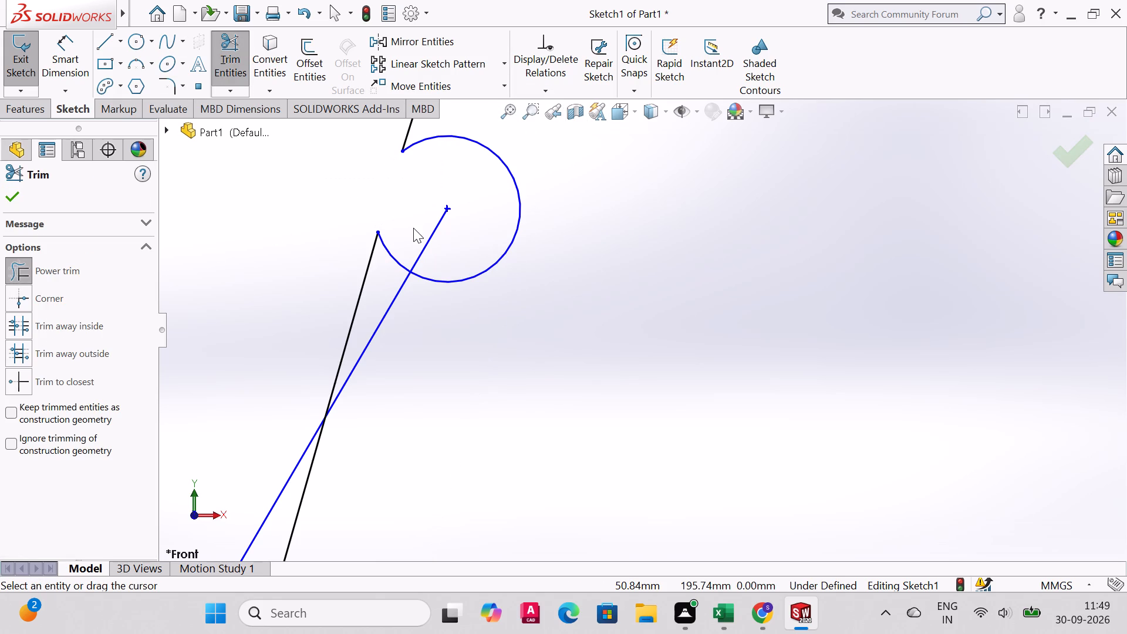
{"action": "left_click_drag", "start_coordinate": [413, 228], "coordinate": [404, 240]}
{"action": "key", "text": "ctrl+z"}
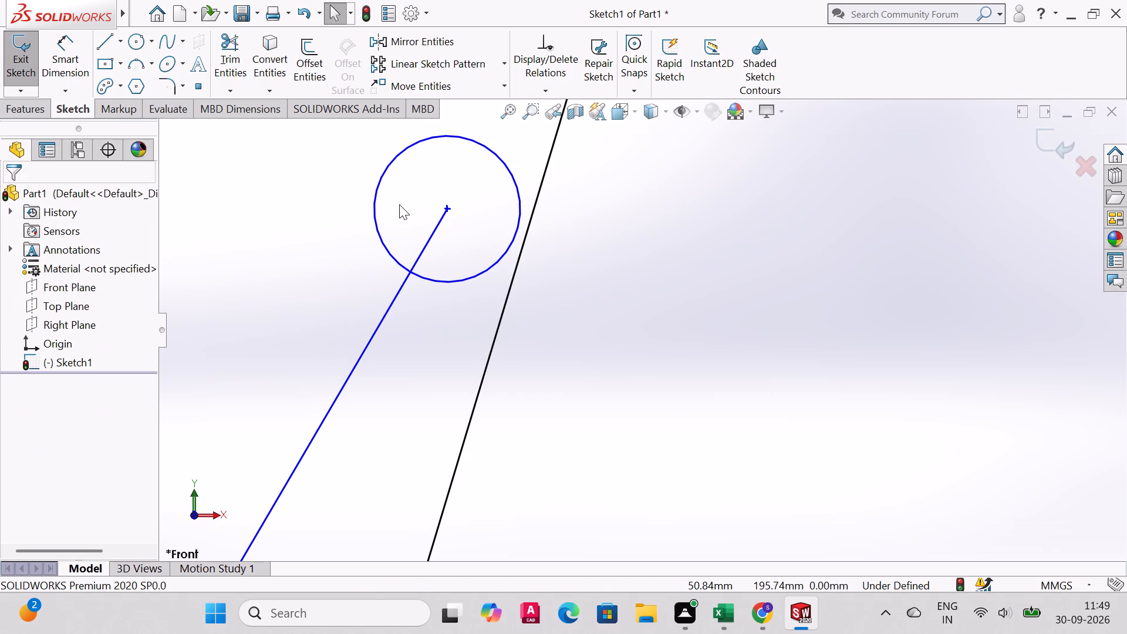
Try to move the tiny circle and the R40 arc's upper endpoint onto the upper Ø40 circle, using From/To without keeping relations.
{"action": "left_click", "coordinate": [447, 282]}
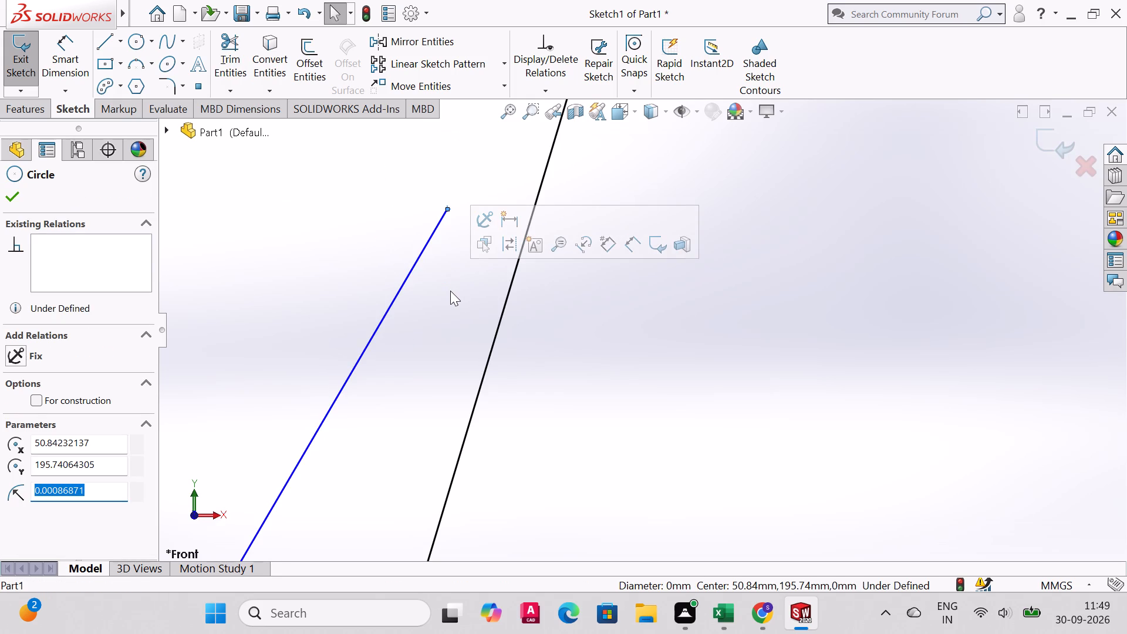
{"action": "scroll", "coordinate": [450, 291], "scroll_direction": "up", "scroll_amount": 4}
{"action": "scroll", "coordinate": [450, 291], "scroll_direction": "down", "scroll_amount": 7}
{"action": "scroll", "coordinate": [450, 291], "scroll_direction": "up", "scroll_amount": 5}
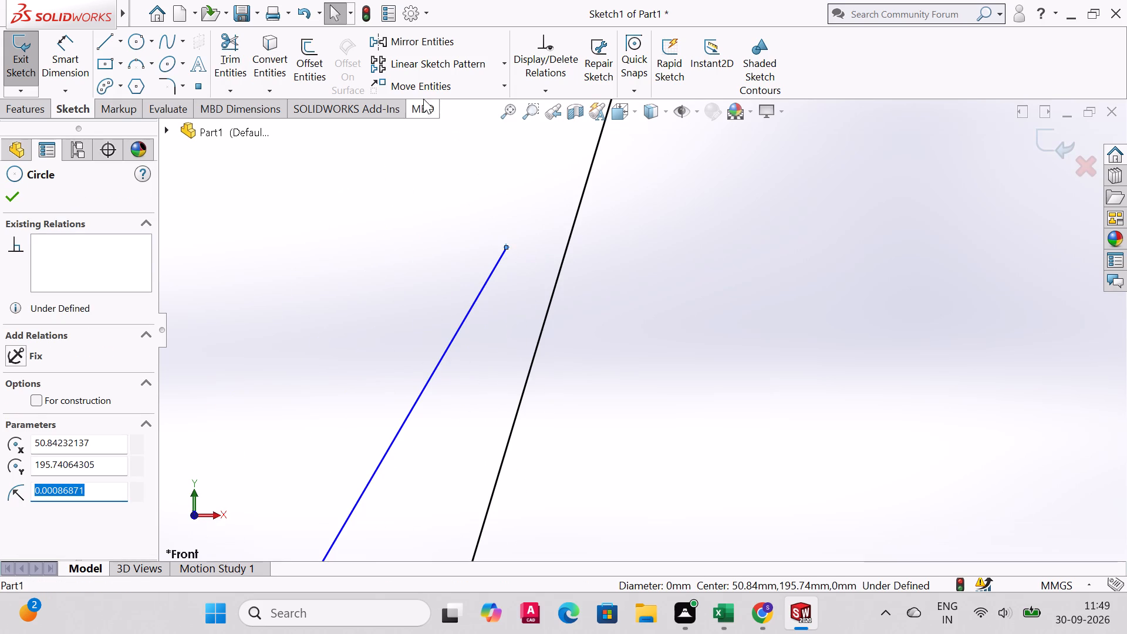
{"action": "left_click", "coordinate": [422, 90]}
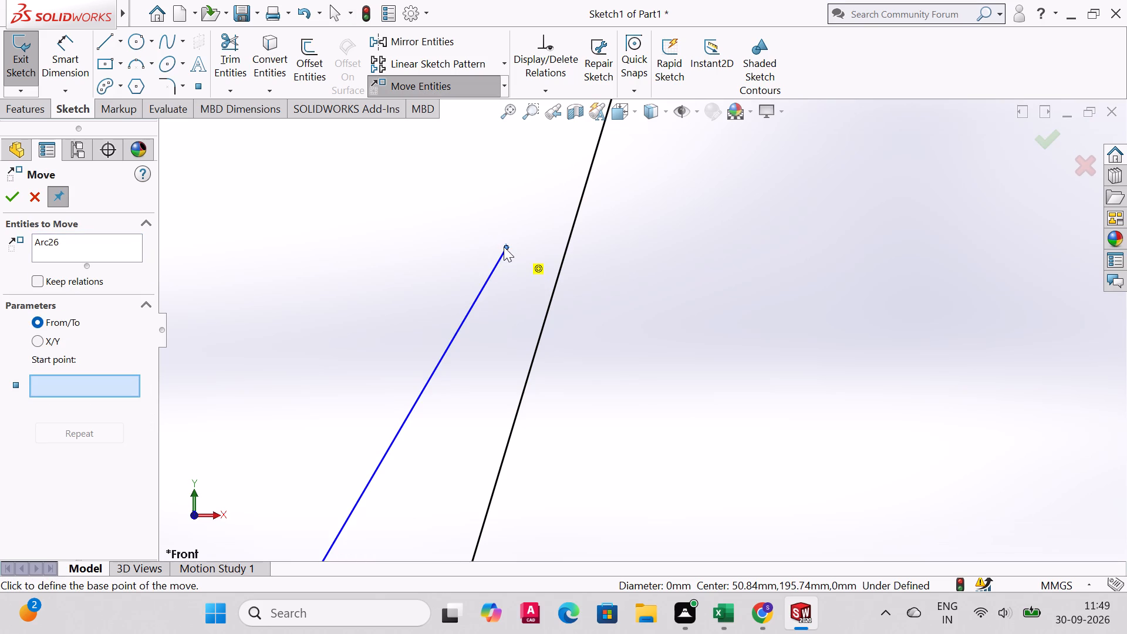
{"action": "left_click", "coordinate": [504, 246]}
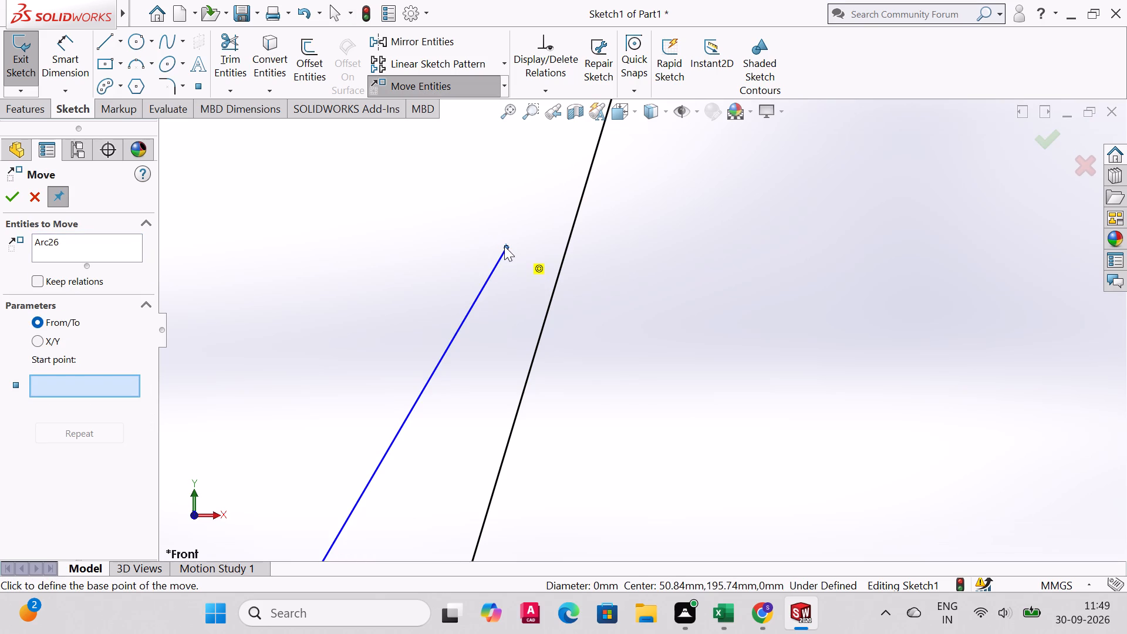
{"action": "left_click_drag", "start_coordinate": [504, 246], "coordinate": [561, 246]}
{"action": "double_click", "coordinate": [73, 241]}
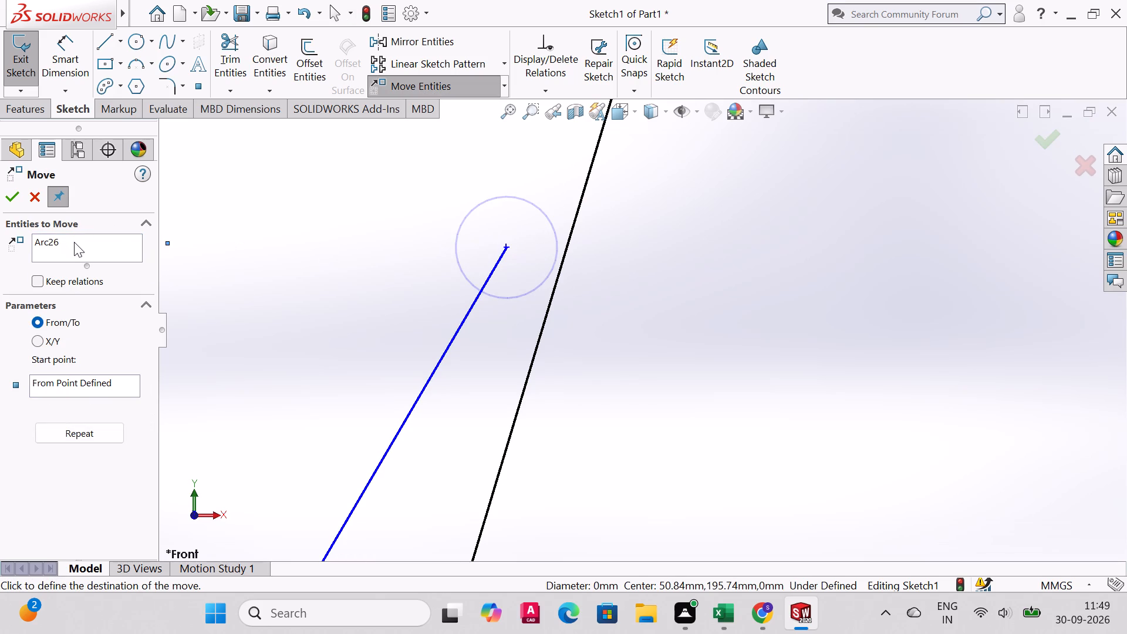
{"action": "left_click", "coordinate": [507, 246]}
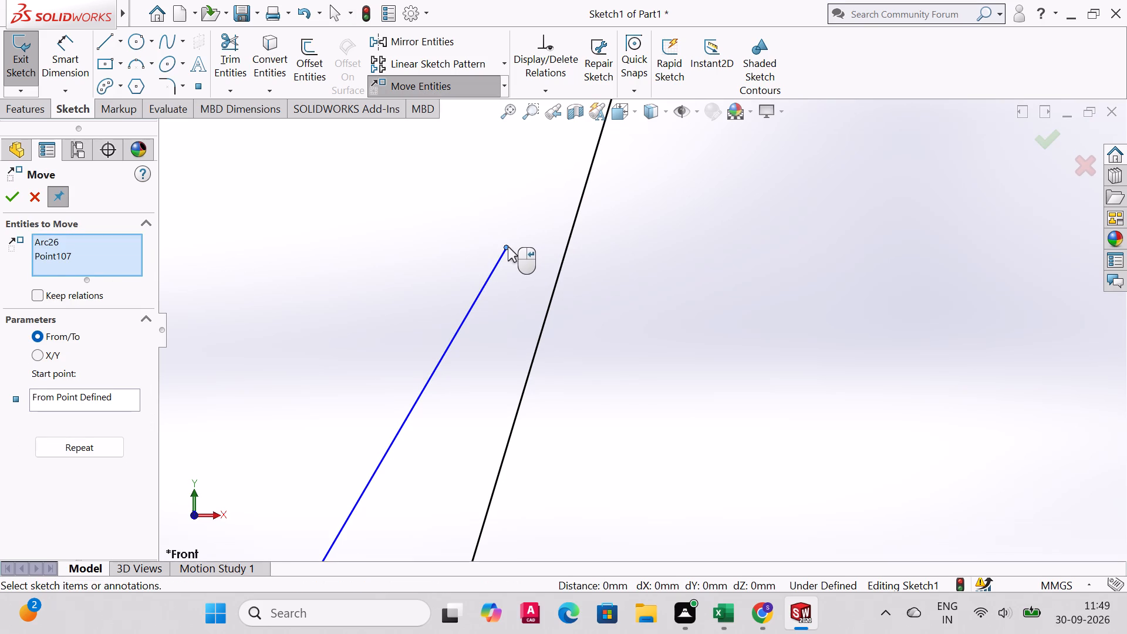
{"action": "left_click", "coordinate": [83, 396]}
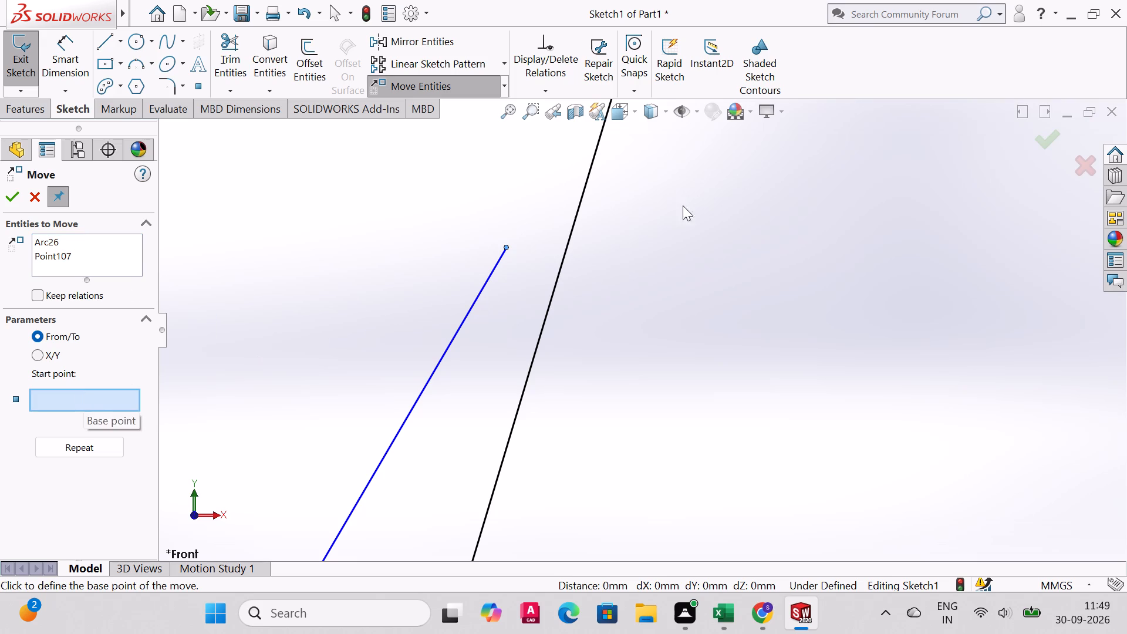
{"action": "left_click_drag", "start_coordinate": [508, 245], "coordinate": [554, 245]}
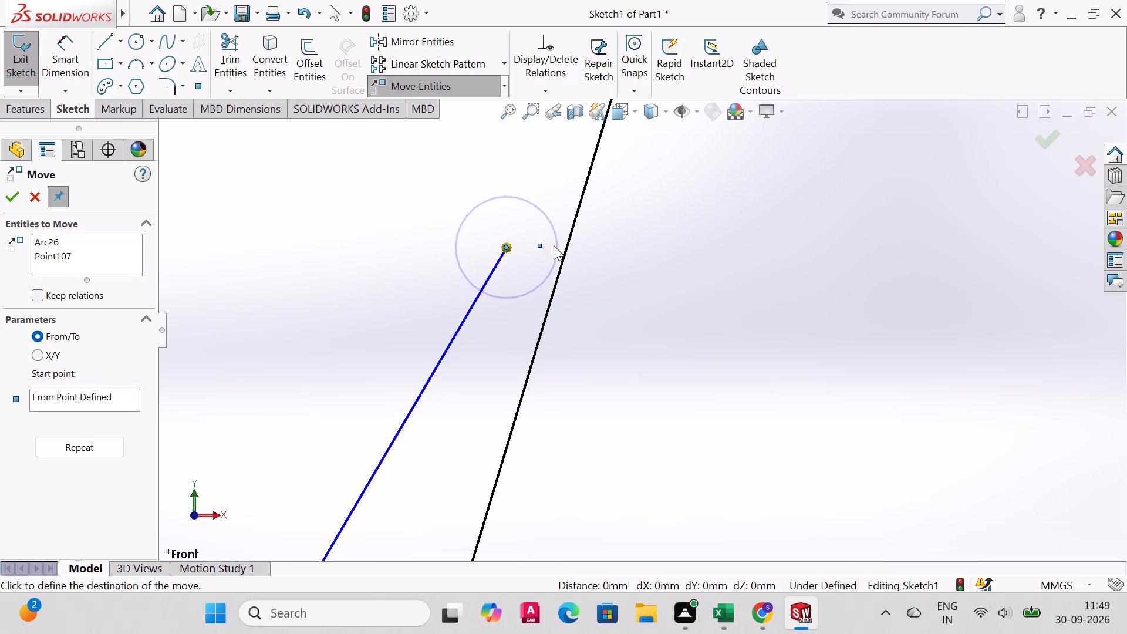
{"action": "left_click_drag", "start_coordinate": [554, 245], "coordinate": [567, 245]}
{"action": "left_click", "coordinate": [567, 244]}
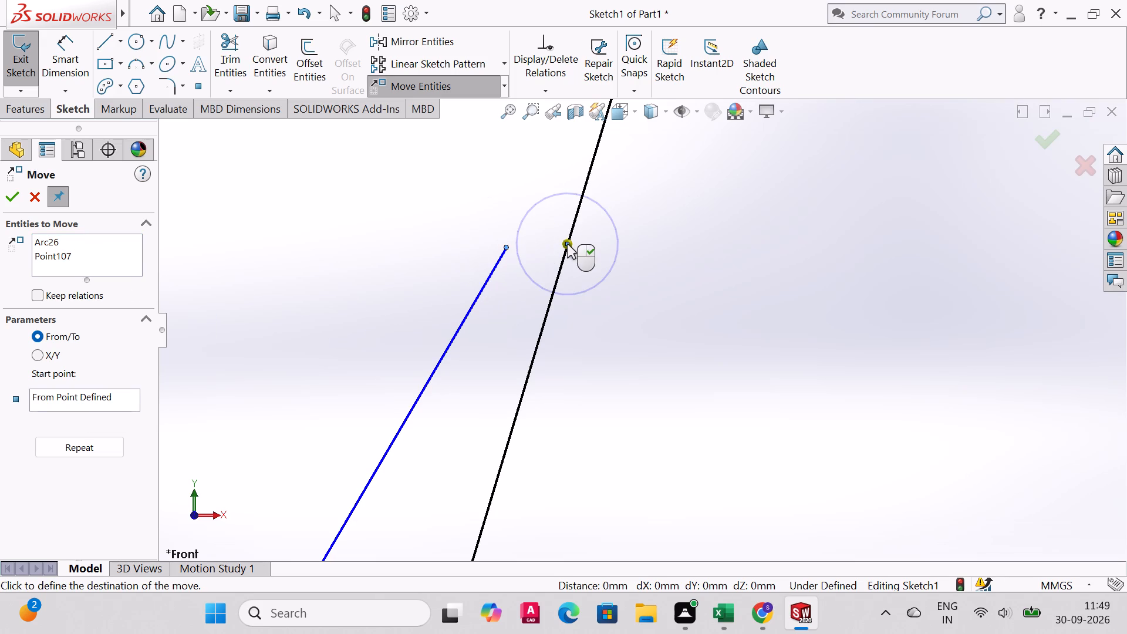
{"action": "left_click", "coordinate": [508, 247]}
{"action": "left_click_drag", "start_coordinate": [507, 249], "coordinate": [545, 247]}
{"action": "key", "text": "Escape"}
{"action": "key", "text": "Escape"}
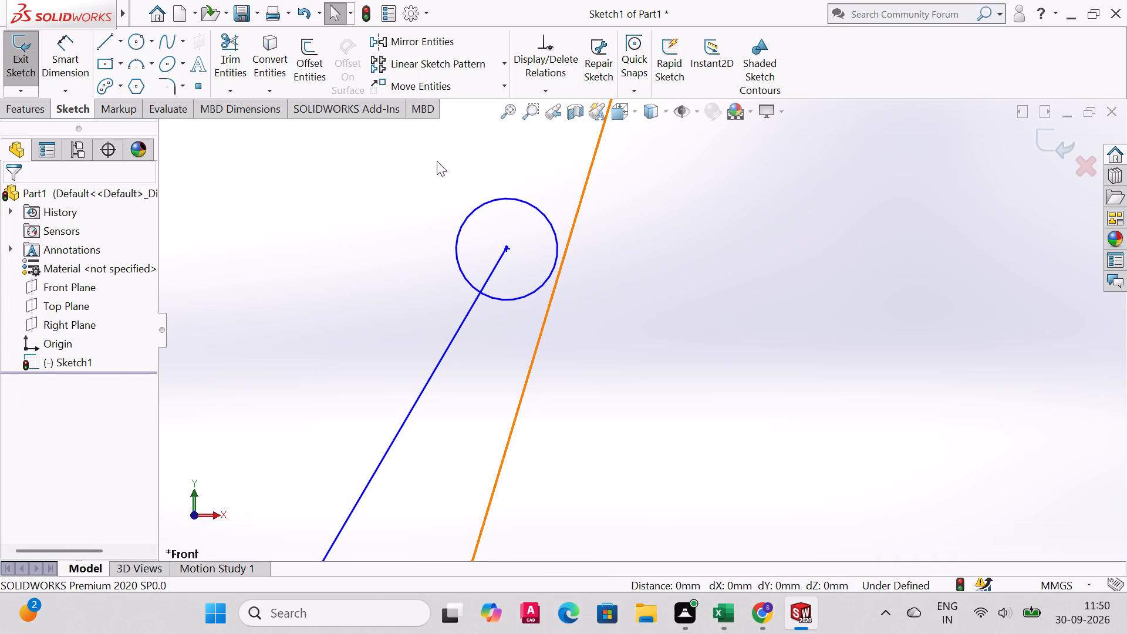
Power-trim the tiny circle, the upper Ø40 circle's segment inside it, and the R40 arc's tip back to the Ø40 circle.
{"action": "left_click", "coordinate": [486, 204]}
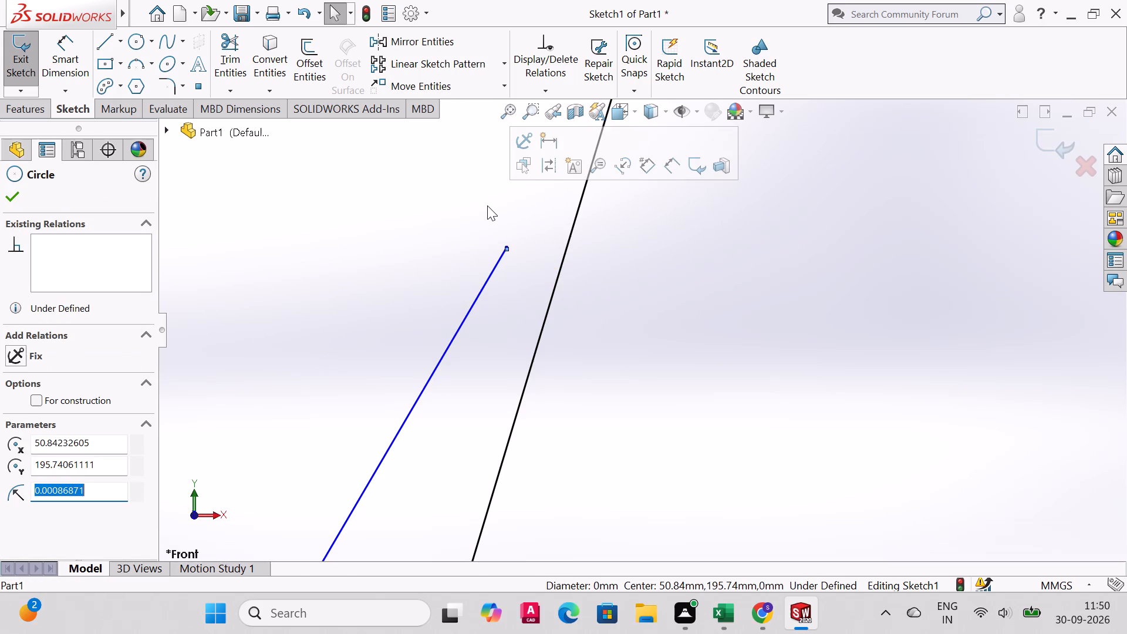
{"action": "right_click", "coordinate": [448, 220]}
{"action": "left_click", "coordinate": [333, 262]}
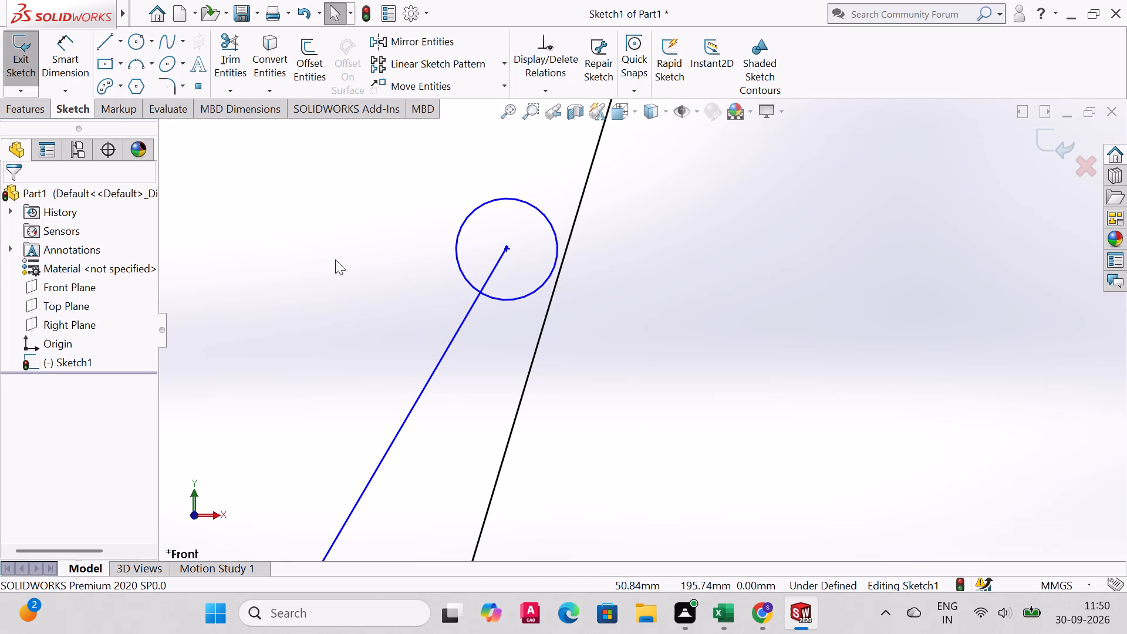
{"action": "left_click", "coordinate": [222, 48]}
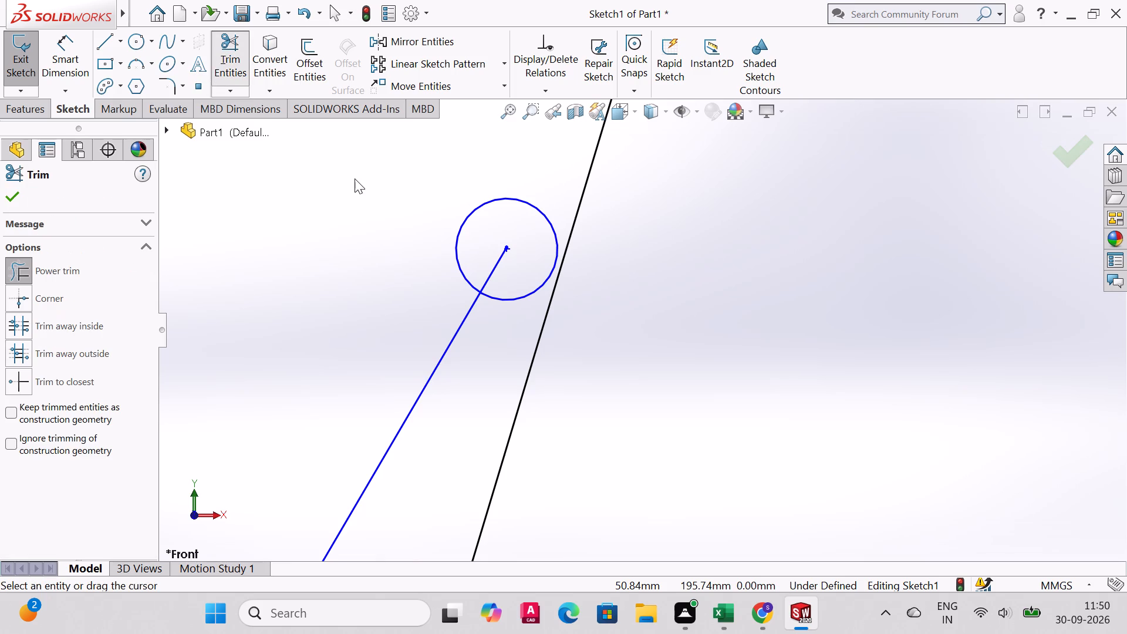
{"action": "left_click_drag", "start_coordinate": [427, 204], "coordinate": [474, 236]}
{"action": "left_click_drag", "start_coordinate": [546, 166], "coordinate": [534, 285]}
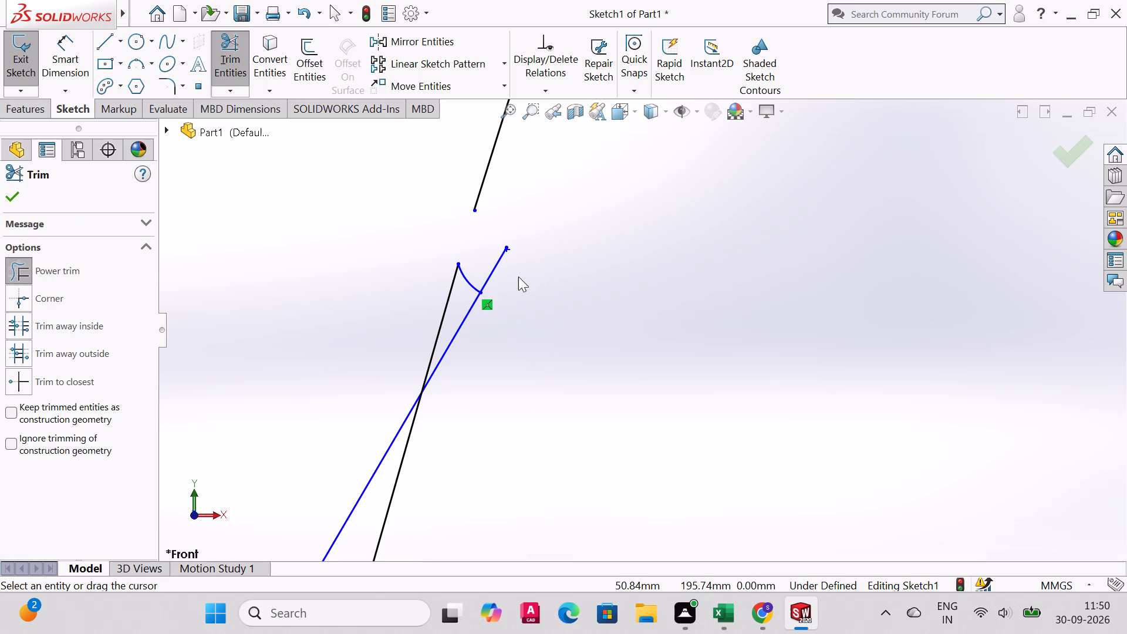
{"action": "left_click_drag", "start_coordinate": [485, 259], "coordinate": [463, 305]}
{"action": "left_click_drag", "start_coordinate": [480, 243], "coordinate": [487, 325]}
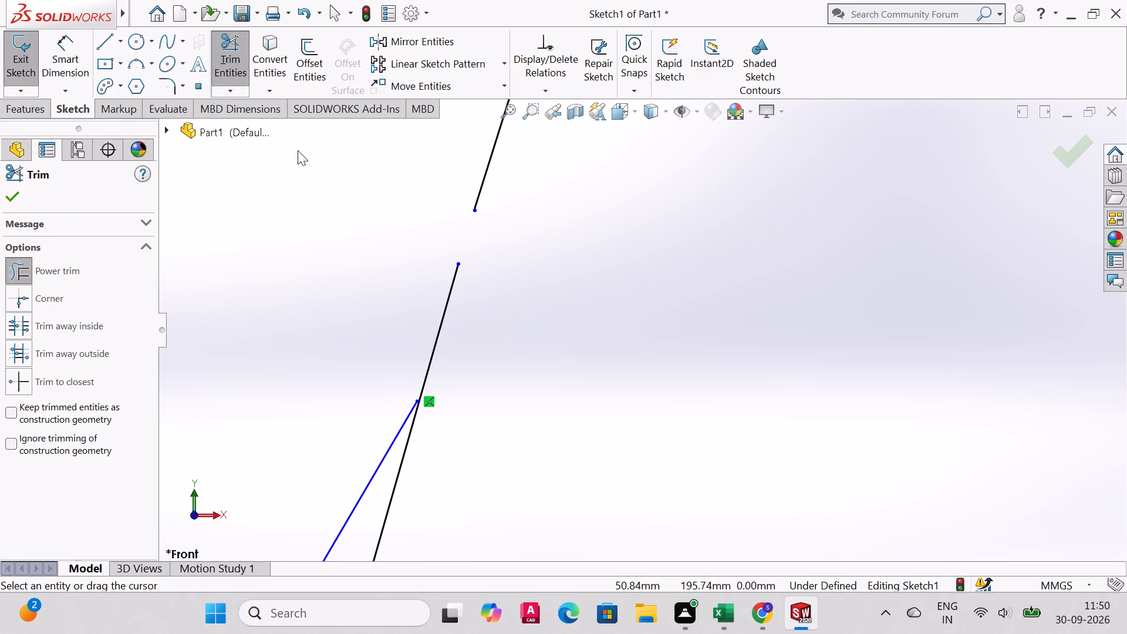
Try to extend the upper Ø40 circle across its small gap, and extend the R40 arc's upper end.
{"action": "left_click", "coordinate": [234, 95]}
{"action": "left_click", "coordinate": [244, 130]}
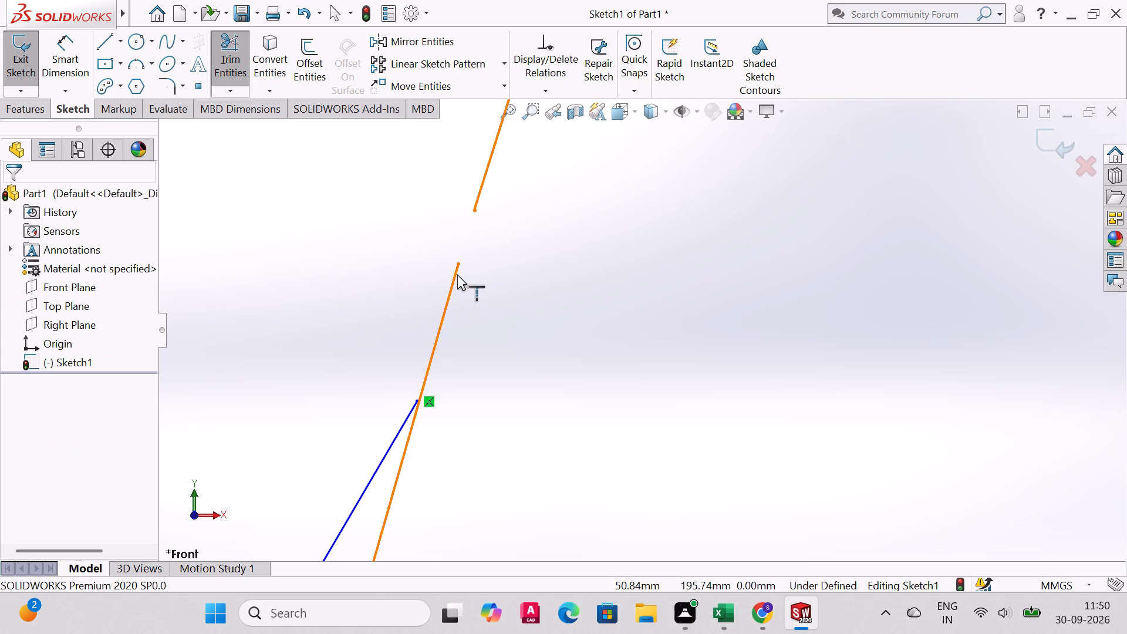
{"action": "left_click", "coordinate": [457, 276]}
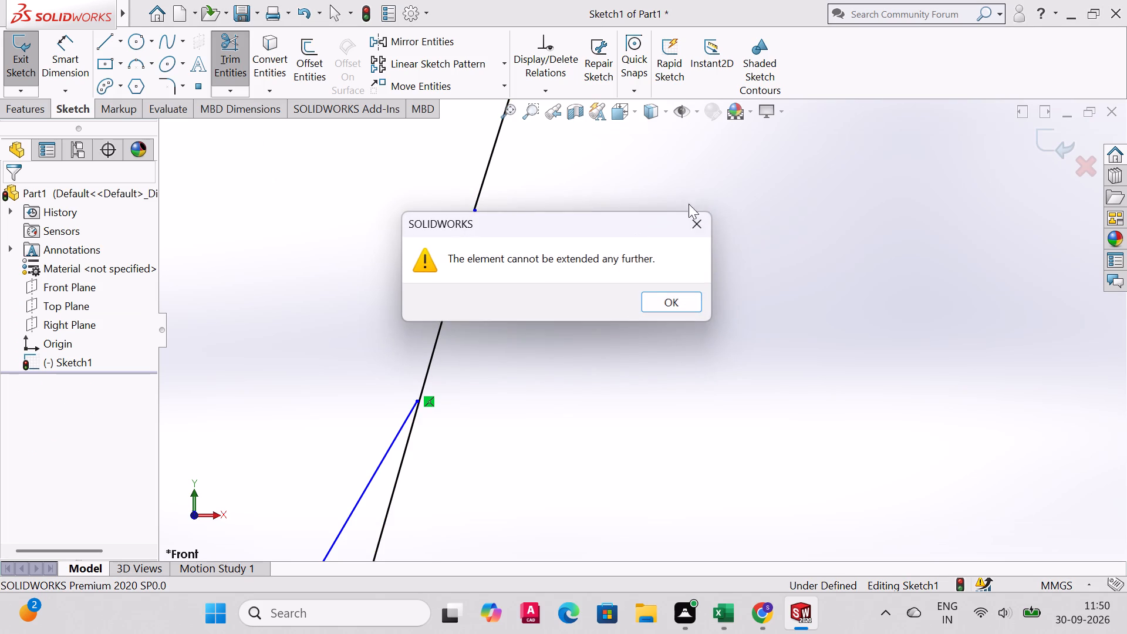
{"action": "left_click", "coordinate": [704, 218]}
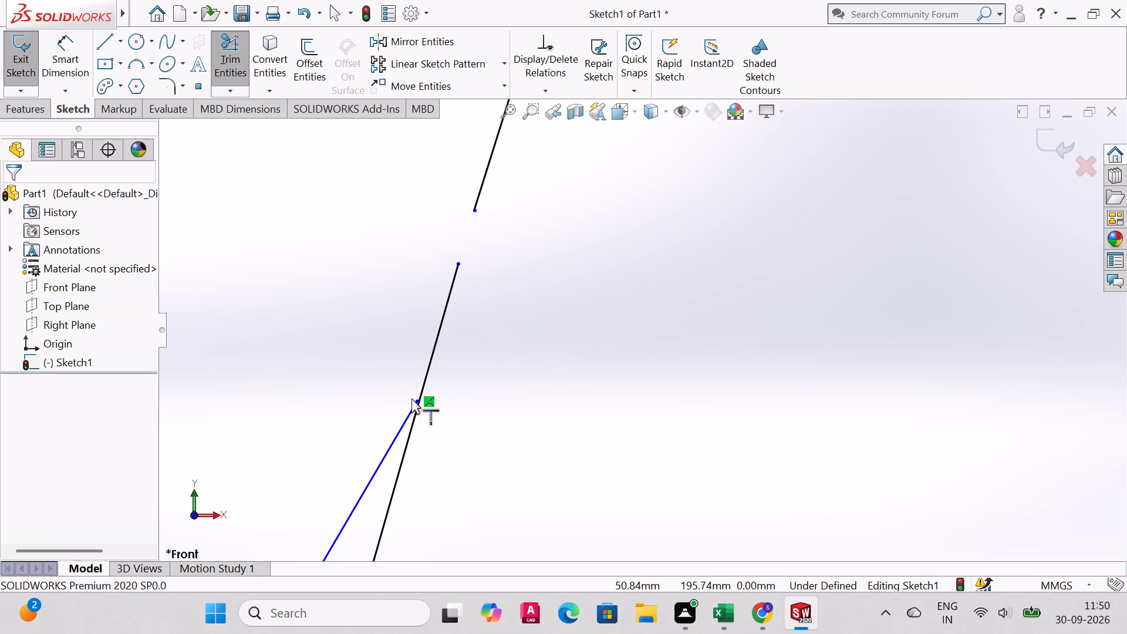
{"action": "left_click", "coordinate": [411, 408]}
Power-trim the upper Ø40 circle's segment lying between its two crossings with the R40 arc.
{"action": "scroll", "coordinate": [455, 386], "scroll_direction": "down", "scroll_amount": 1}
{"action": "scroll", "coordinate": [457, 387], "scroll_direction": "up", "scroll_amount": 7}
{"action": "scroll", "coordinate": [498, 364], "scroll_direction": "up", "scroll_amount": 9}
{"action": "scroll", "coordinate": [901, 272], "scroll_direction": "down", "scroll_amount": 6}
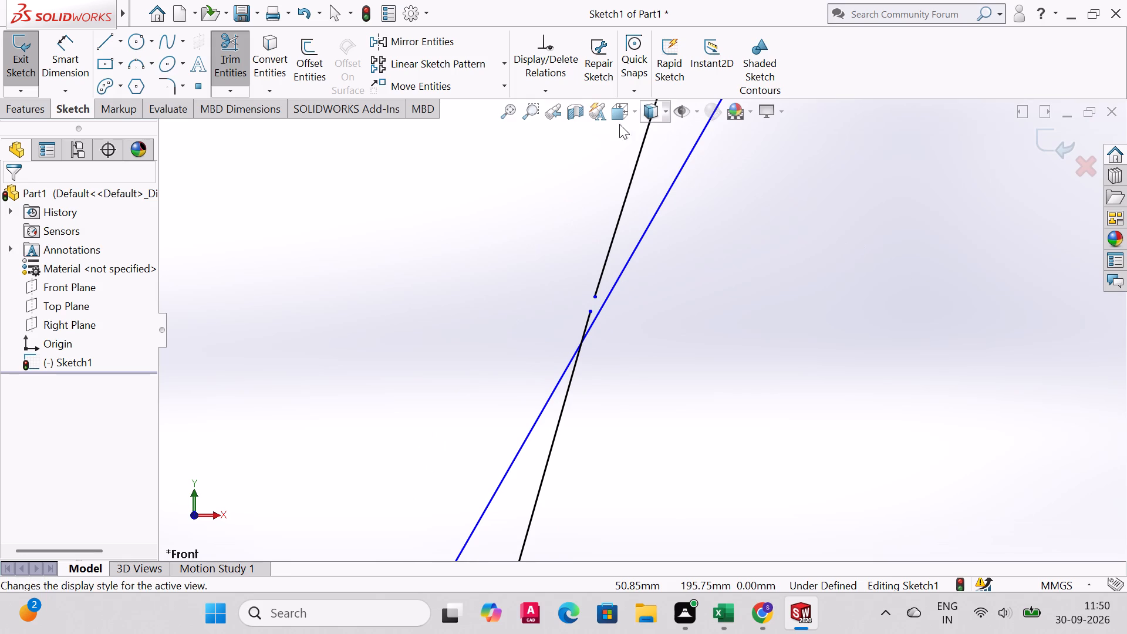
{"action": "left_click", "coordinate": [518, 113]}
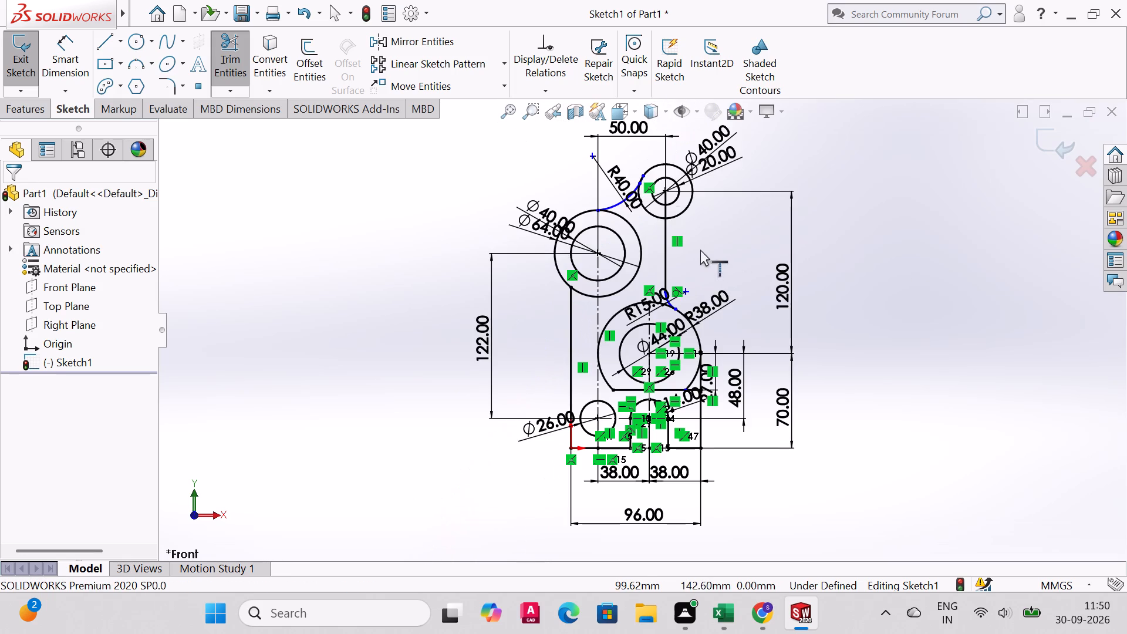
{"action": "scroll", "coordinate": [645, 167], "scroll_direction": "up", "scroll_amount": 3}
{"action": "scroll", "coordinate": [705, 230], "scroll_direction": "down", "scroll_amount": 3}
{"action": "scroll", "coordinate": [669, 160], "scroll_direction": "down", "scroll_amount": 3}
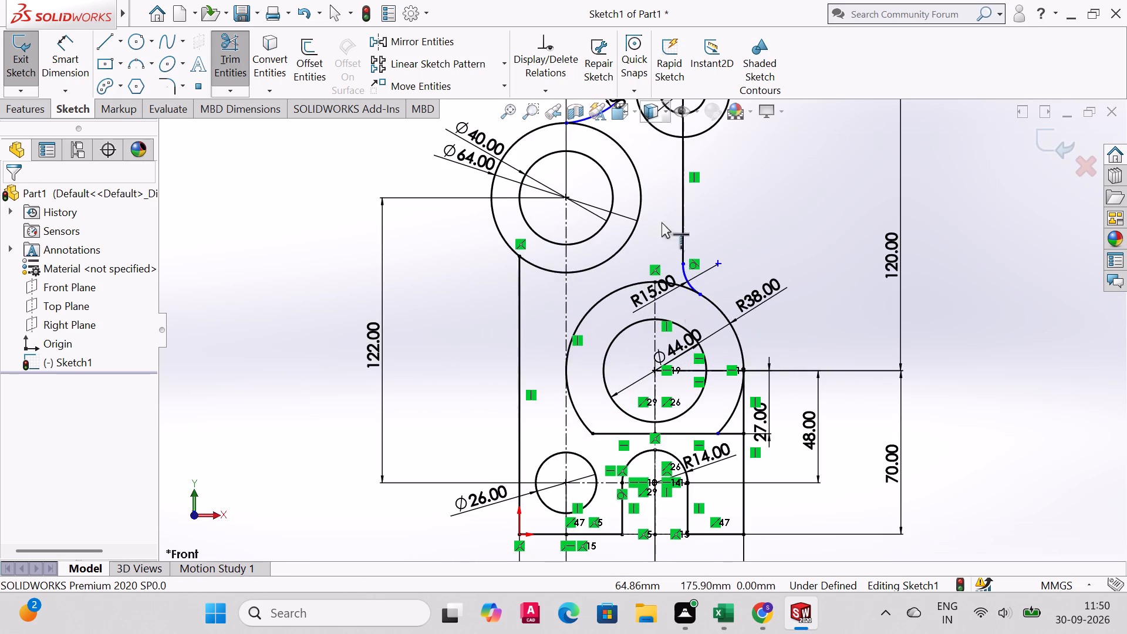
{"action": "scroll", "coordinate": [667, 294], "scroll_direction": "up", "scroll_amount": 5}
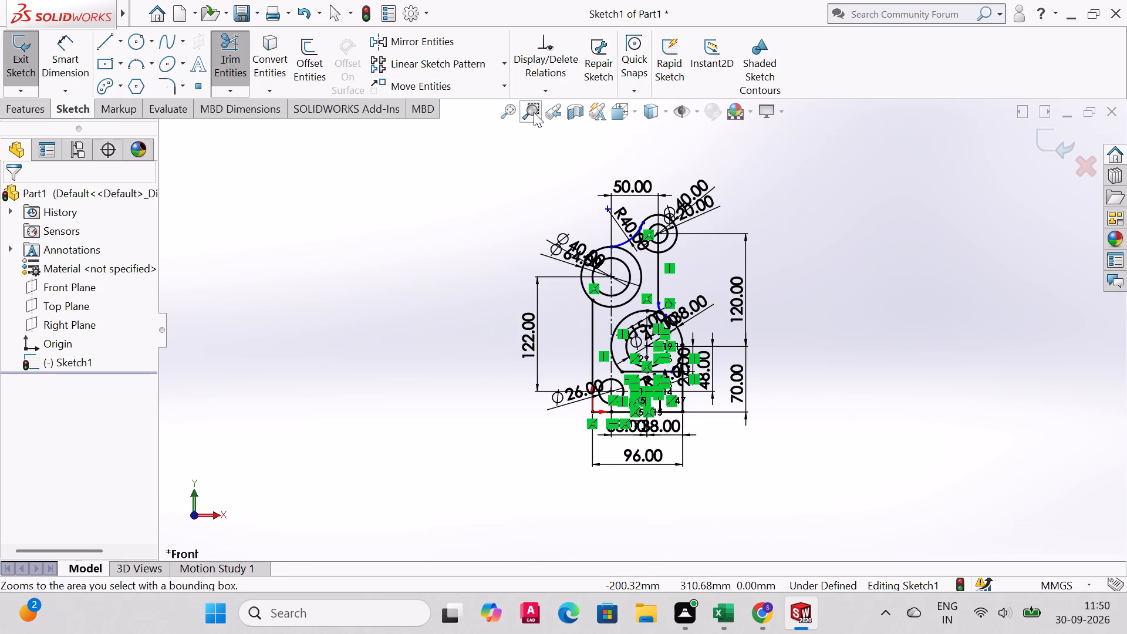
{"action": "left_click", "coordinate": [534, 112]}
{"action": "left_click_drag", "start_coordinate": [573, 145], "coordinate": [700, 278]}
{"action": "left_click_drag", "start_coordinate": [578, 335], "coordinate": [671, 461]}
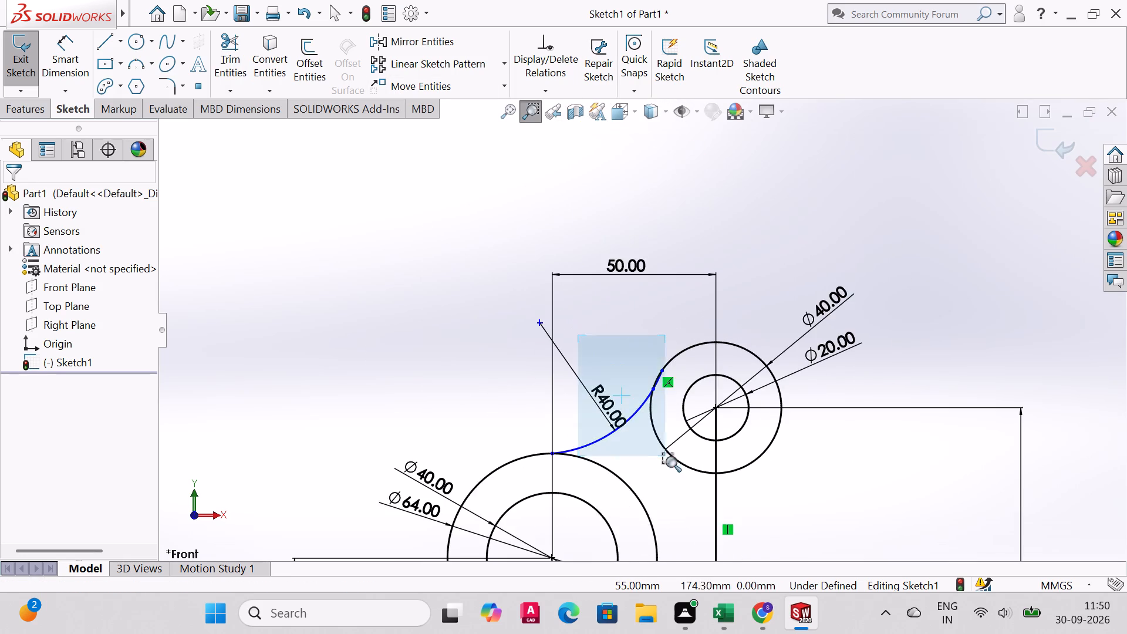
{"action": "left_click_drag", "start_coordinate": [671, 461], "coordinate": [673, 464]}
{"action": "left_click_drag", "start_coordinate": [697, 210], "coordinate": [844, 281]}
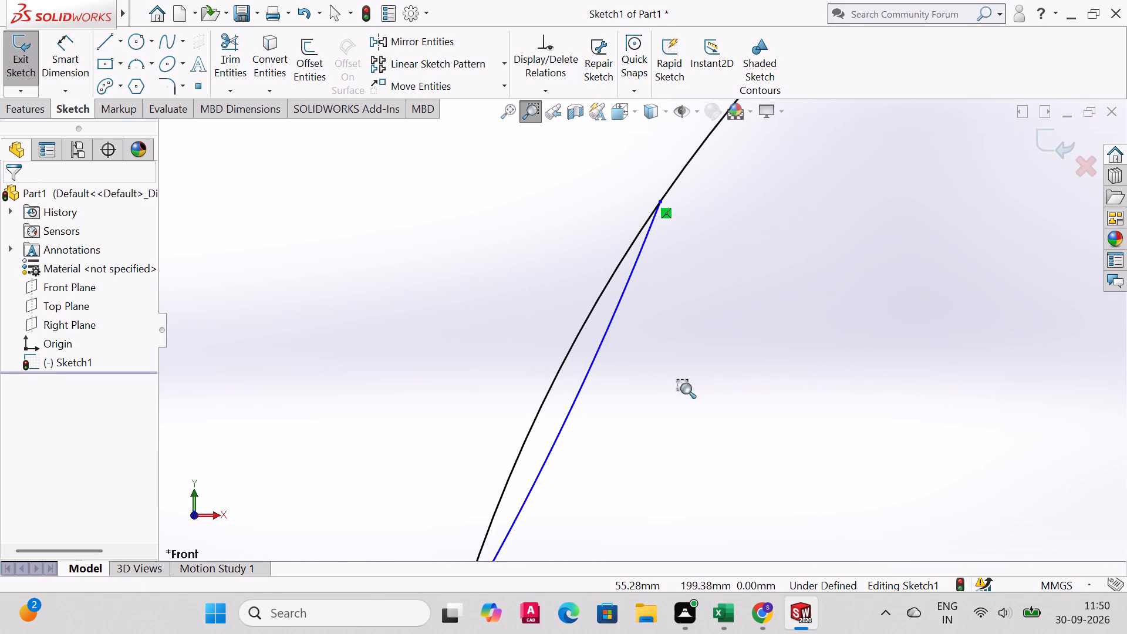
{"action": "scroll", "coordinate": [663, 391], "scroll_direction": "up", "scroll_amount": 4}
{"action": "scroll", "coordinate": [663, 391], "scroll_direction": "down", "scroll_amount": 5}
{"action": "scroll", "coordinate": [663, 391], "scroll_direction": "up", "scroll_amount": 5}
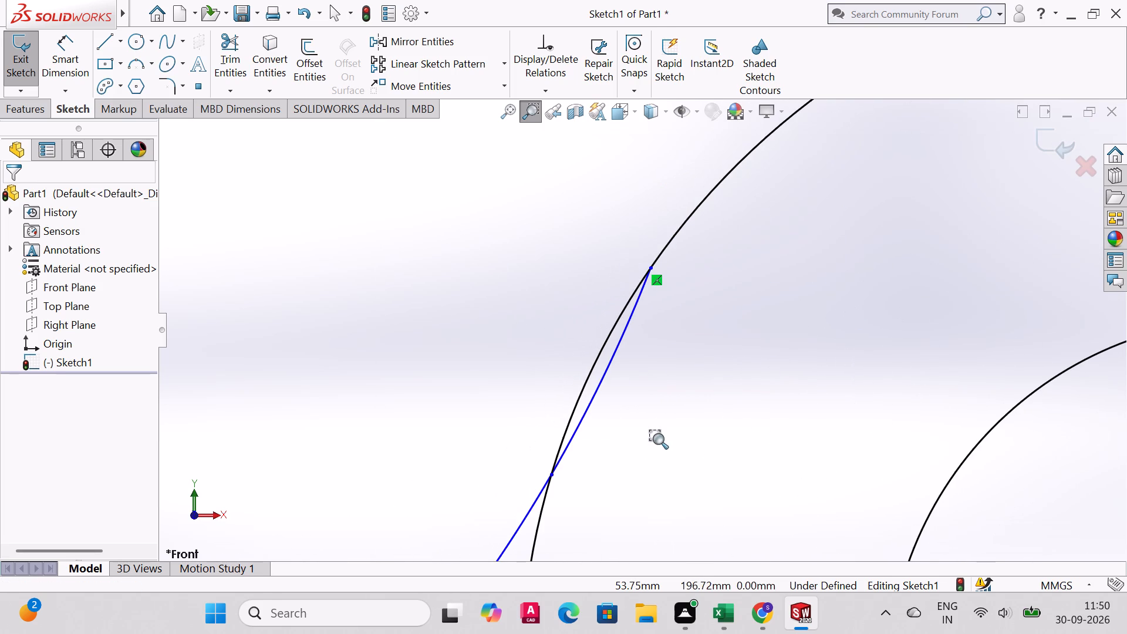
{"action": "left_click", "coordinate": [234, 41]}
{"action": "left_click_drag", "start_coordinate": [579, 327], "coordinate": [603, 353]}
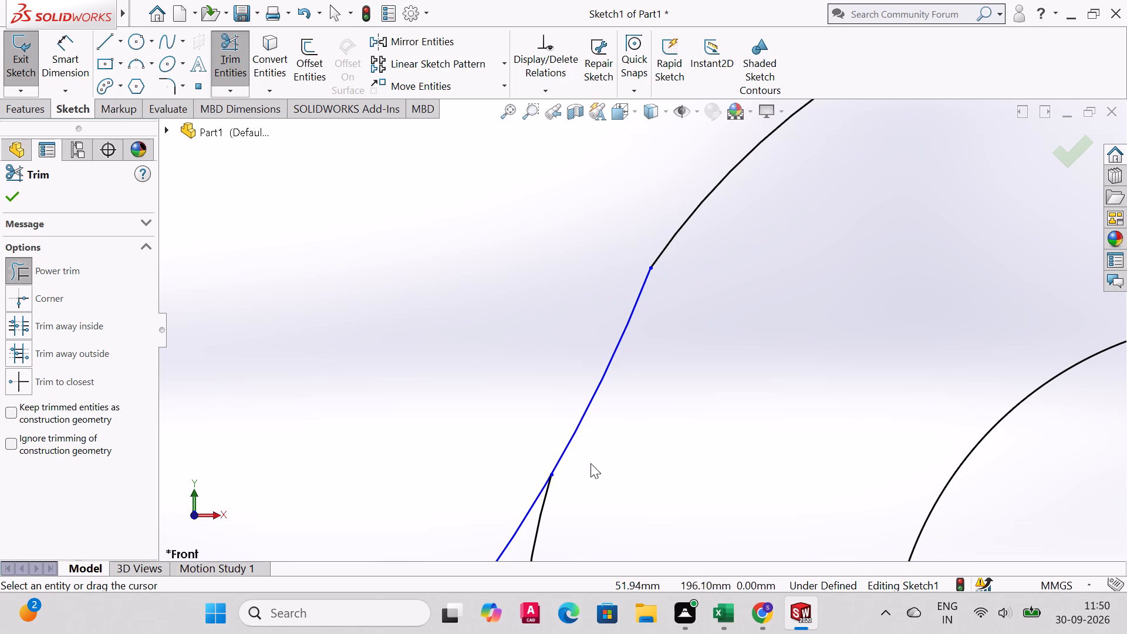
Examine the trimmed junction where the R40 arc meets the upper Ø40 circle, up close and against the whole sketch.
{"action": "left_click", "coordinate": [525, 111]}
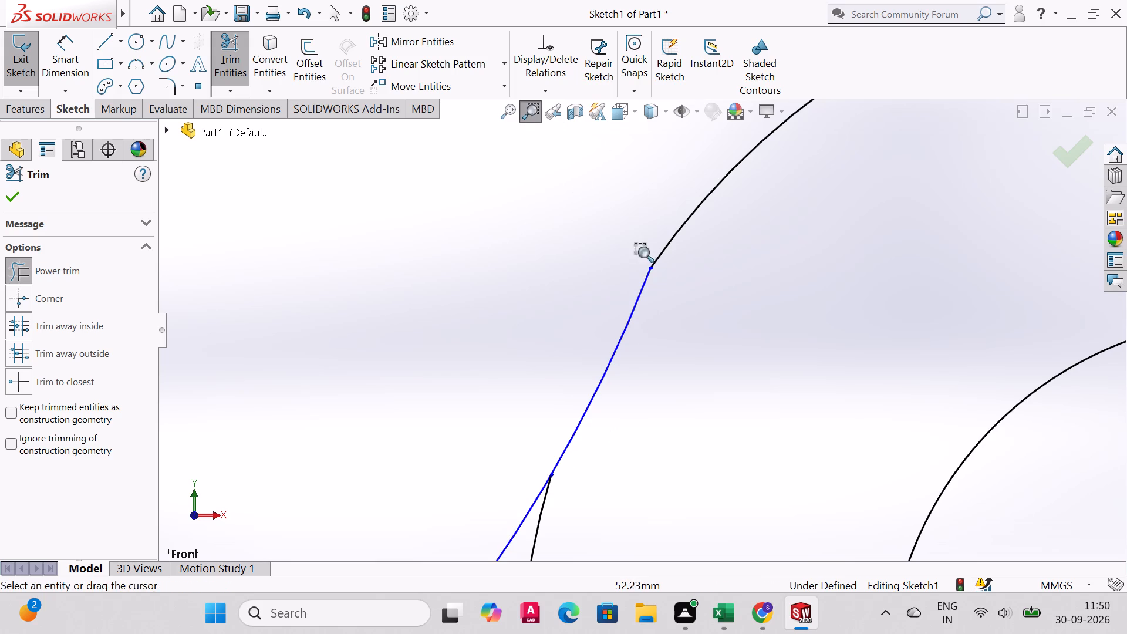
{"action": "left_click_drag", "start_coordinate": [578, 228], "coordinate": [765, 322]}
{"action": "left_click_drag", "start_coordinate": [438, 228], "coordinate": [608, 358]}
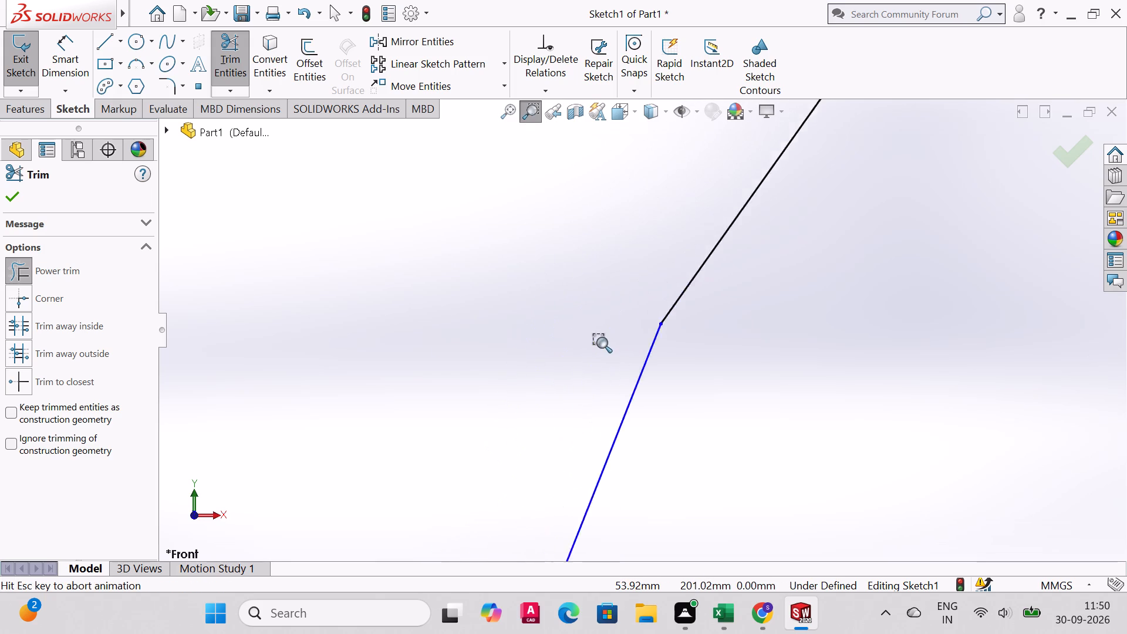
{"action": "scroll", "coordinate": [692, 415], "scroll_direction": "up", "scroll_amount": 5}
{"action": "scroll", "coordinate": [693, 413], "scroll_direction": "down", "scroll_amount": 6}
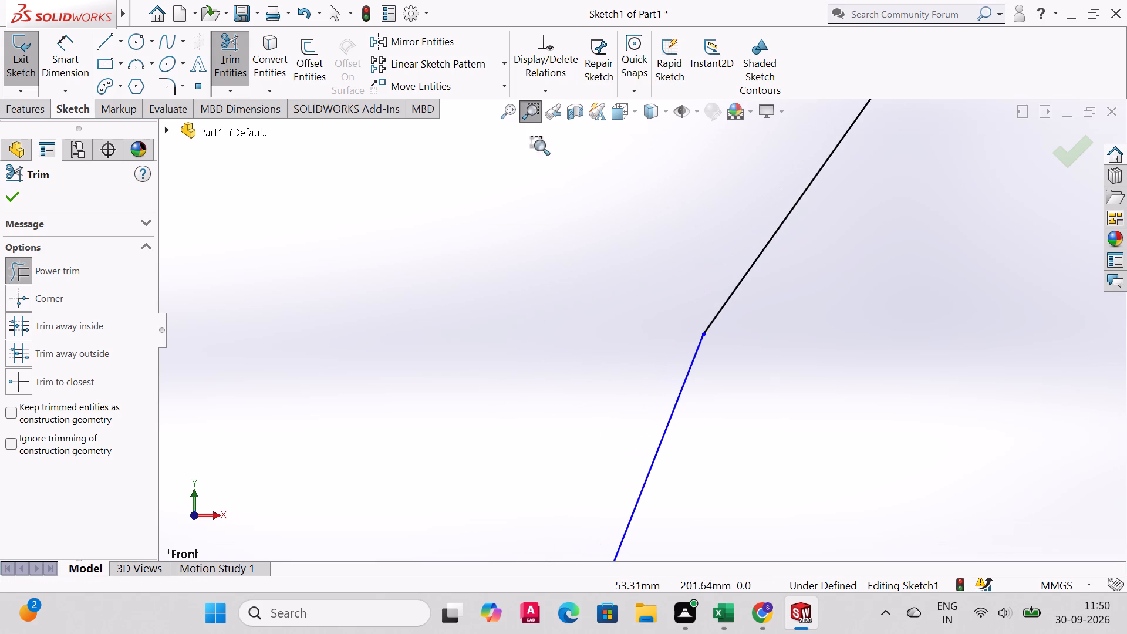
{"action": "left_click", "coordinate": [512, 114]}
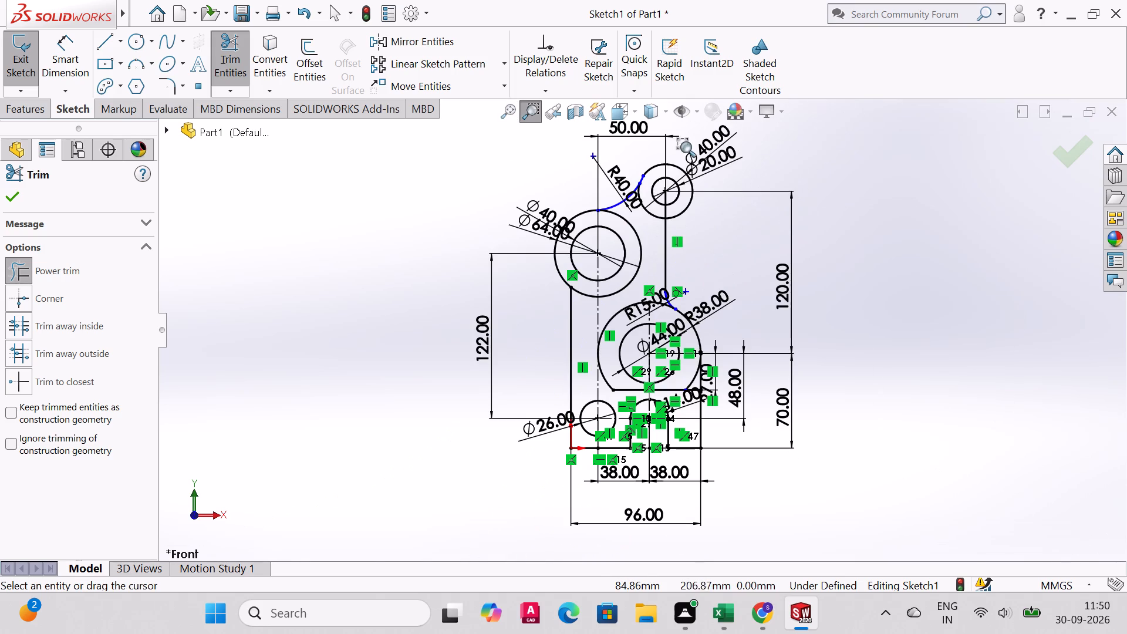
{"action": "scroll", "coordinate": [680, 135], "scroll_direction": "up", "scroll_amount": 2}
{"action": "scroll", "coordinate": [662, 204], "scroll_direction": "down", "scroll_amount": 4}
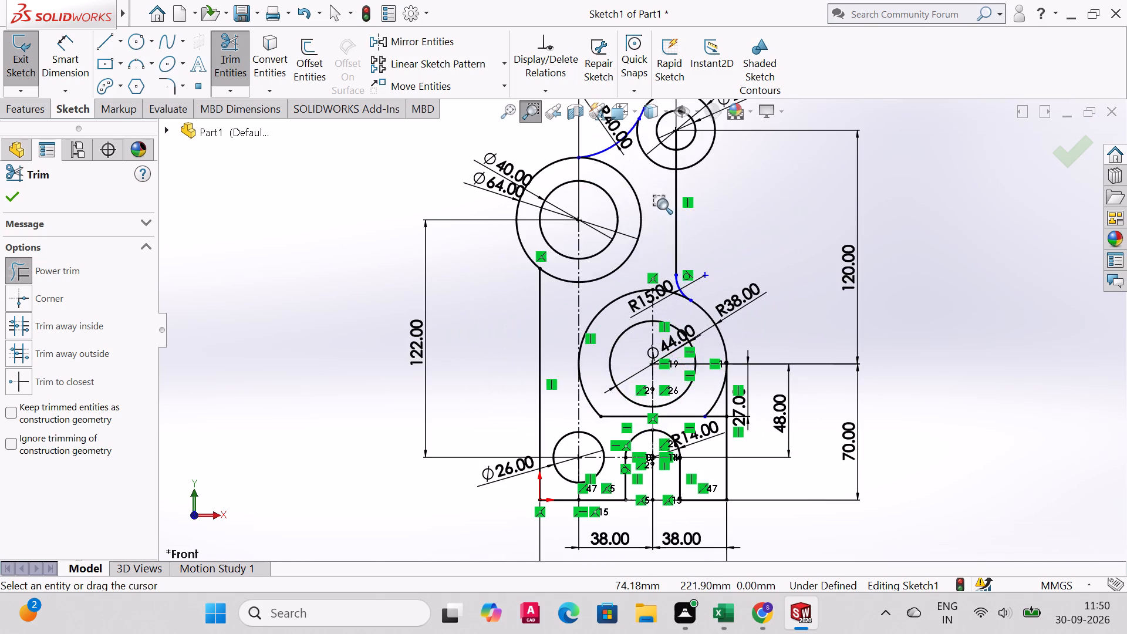
{"action": "scroll", "coordinate": [662, 204], "scroll_direction": "up", "scroll_amount": 7}
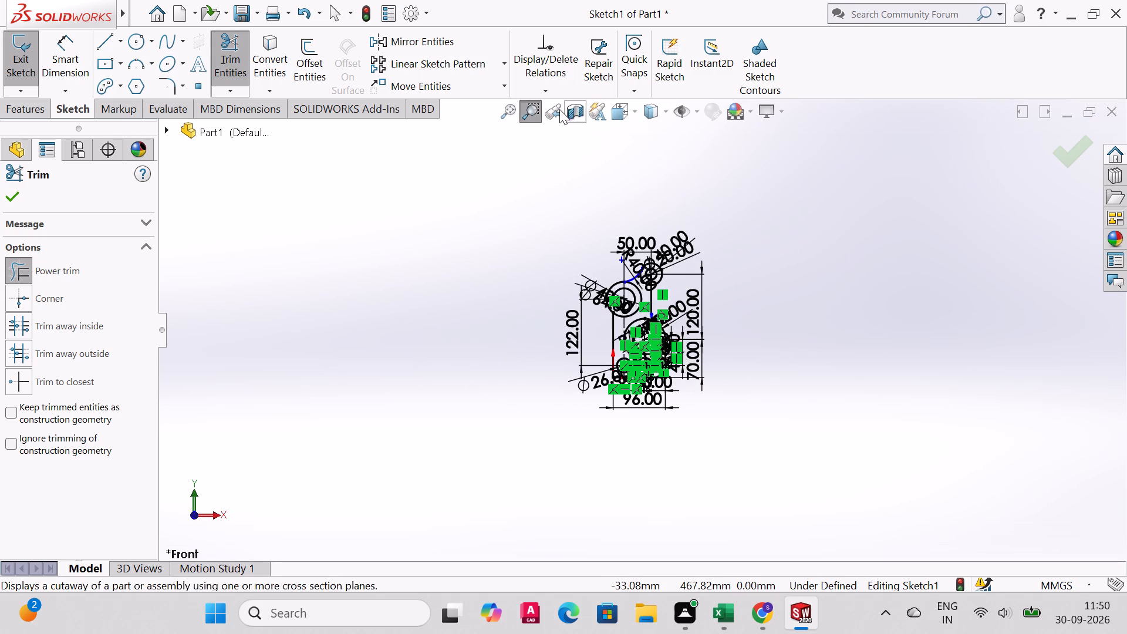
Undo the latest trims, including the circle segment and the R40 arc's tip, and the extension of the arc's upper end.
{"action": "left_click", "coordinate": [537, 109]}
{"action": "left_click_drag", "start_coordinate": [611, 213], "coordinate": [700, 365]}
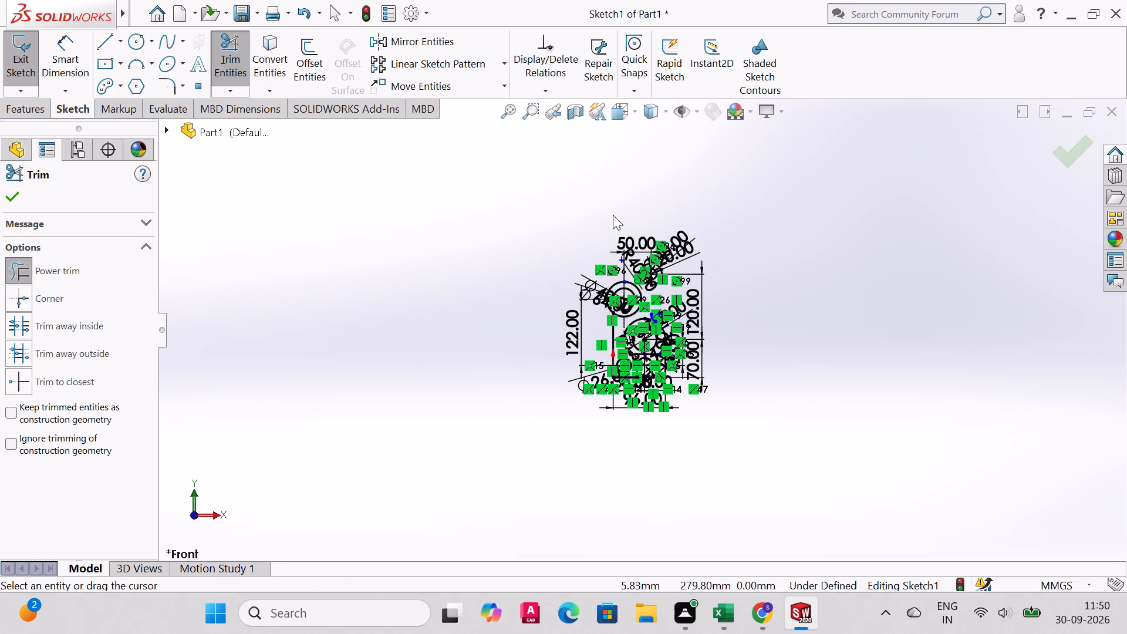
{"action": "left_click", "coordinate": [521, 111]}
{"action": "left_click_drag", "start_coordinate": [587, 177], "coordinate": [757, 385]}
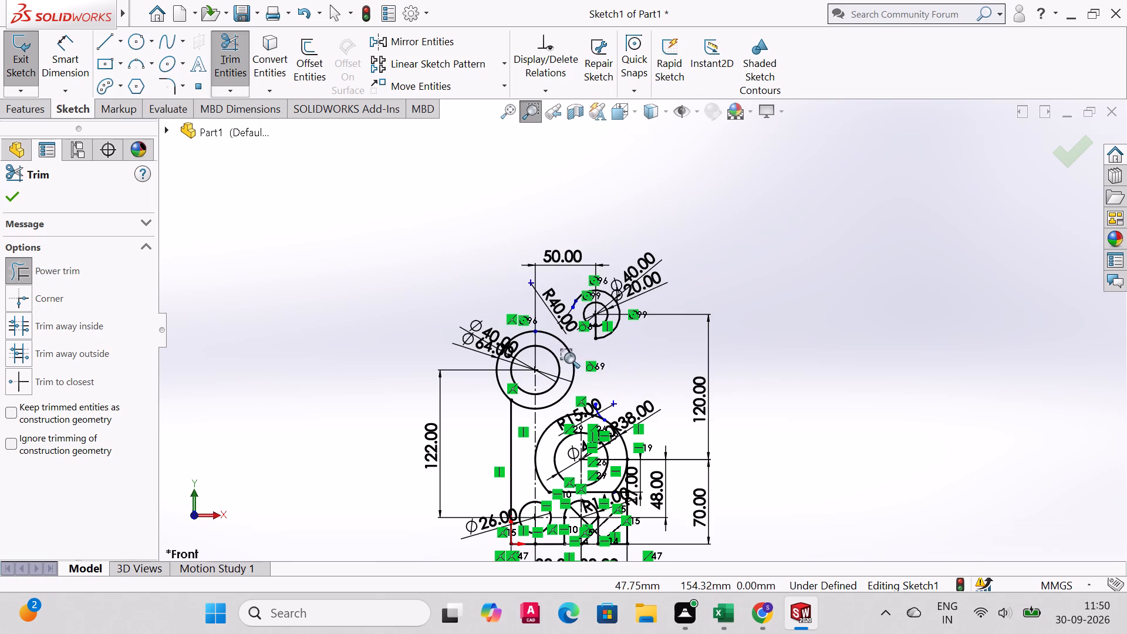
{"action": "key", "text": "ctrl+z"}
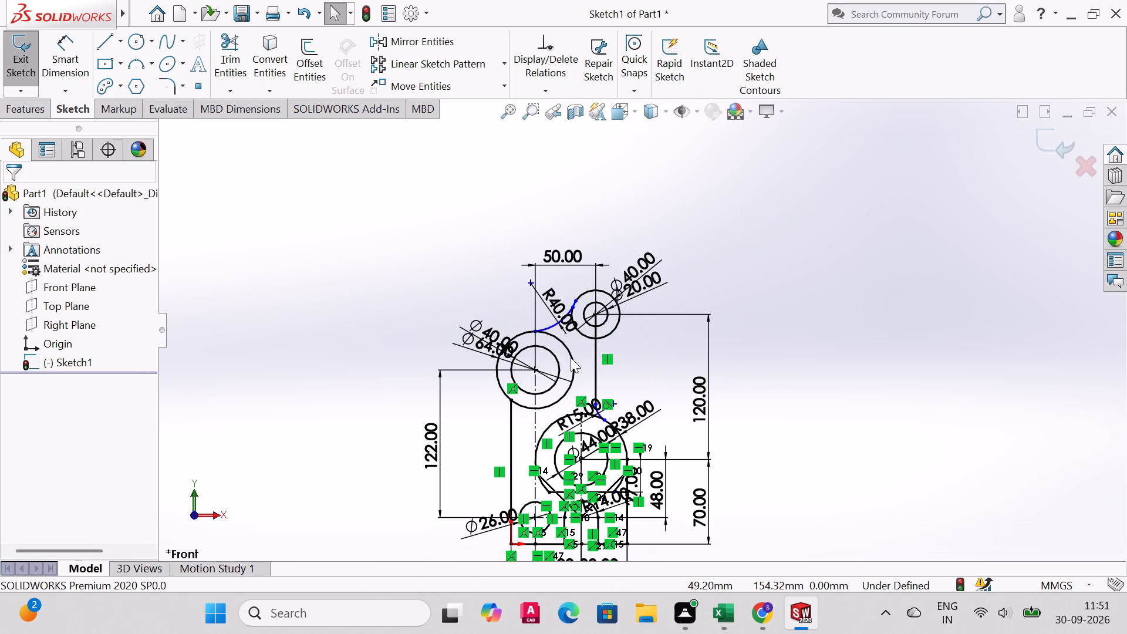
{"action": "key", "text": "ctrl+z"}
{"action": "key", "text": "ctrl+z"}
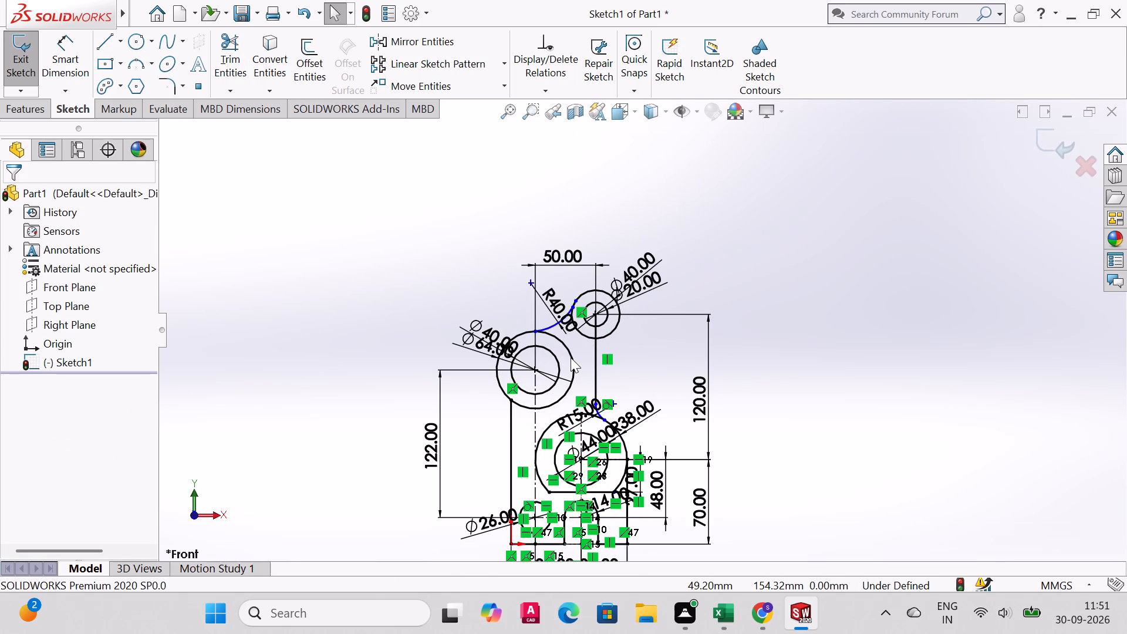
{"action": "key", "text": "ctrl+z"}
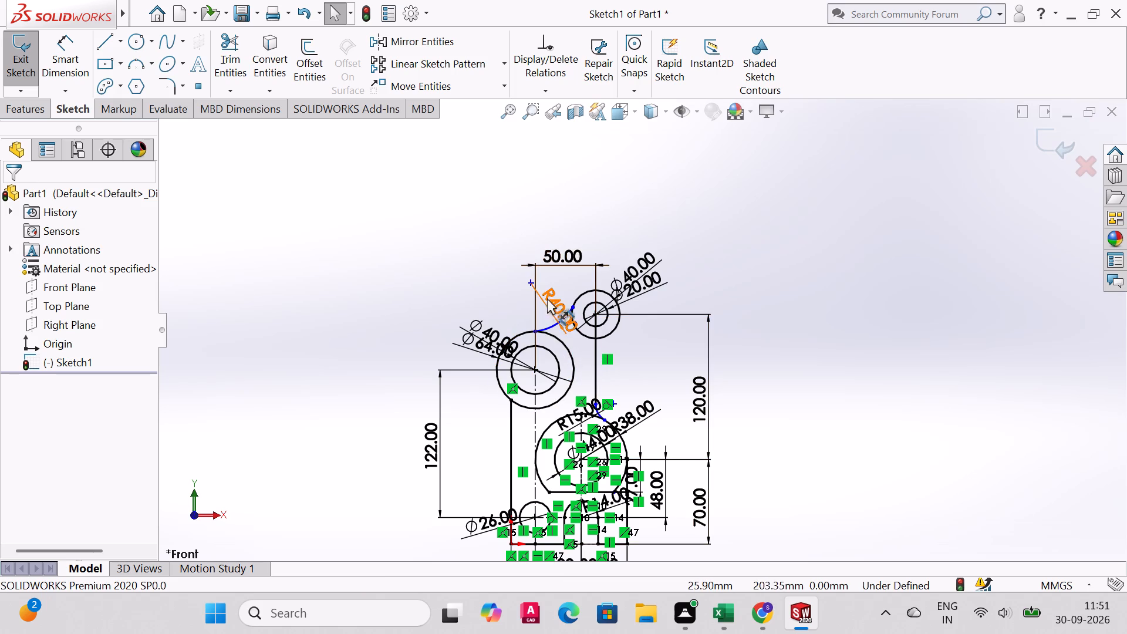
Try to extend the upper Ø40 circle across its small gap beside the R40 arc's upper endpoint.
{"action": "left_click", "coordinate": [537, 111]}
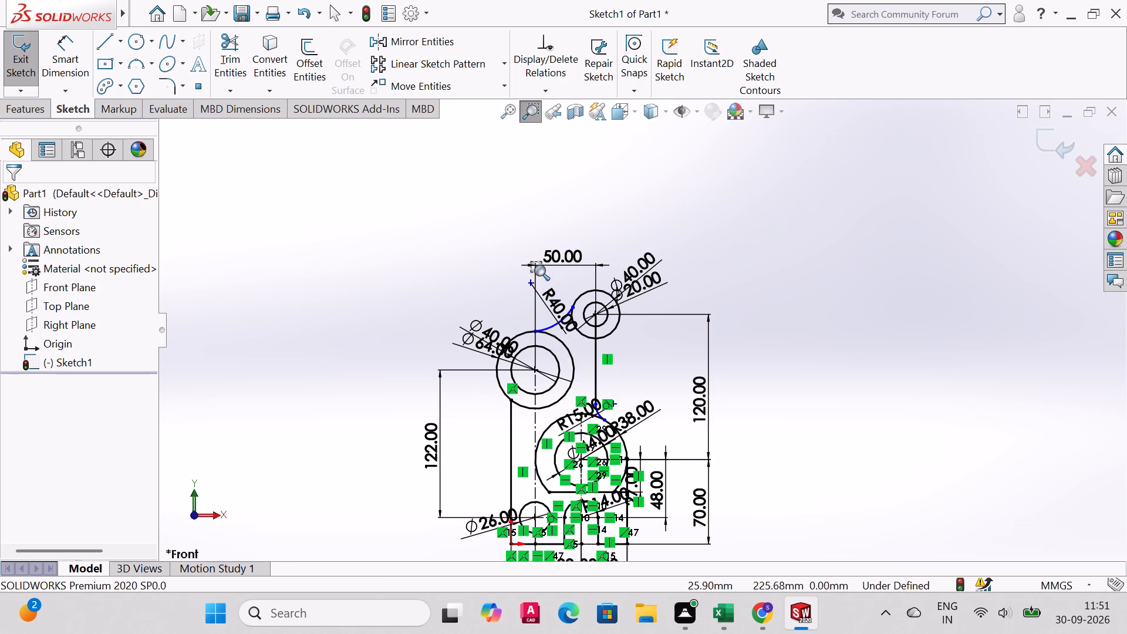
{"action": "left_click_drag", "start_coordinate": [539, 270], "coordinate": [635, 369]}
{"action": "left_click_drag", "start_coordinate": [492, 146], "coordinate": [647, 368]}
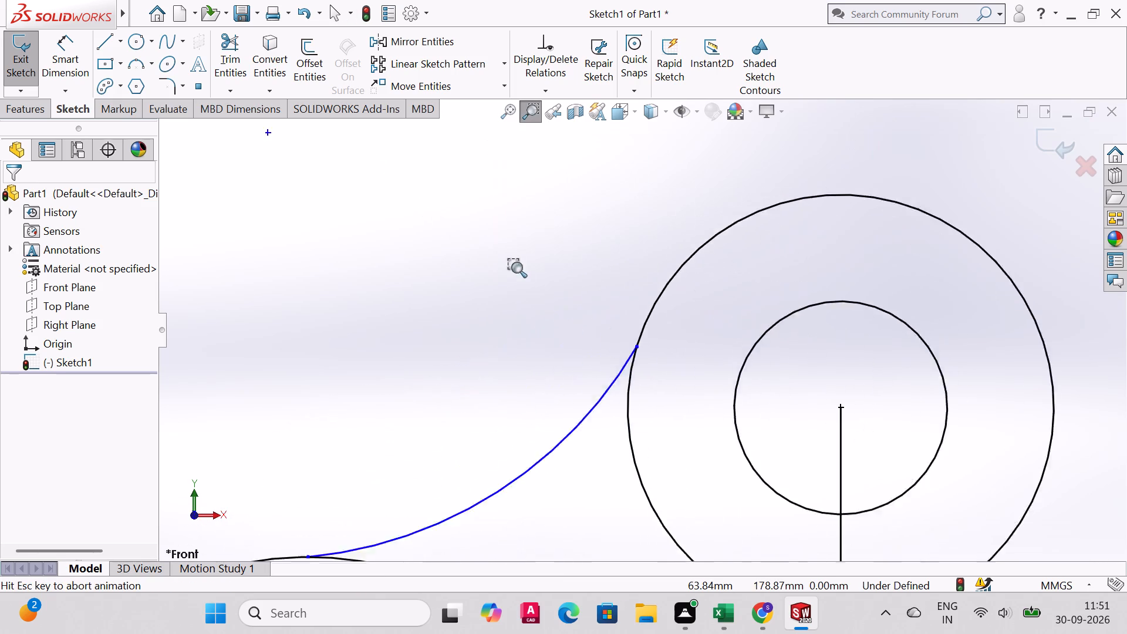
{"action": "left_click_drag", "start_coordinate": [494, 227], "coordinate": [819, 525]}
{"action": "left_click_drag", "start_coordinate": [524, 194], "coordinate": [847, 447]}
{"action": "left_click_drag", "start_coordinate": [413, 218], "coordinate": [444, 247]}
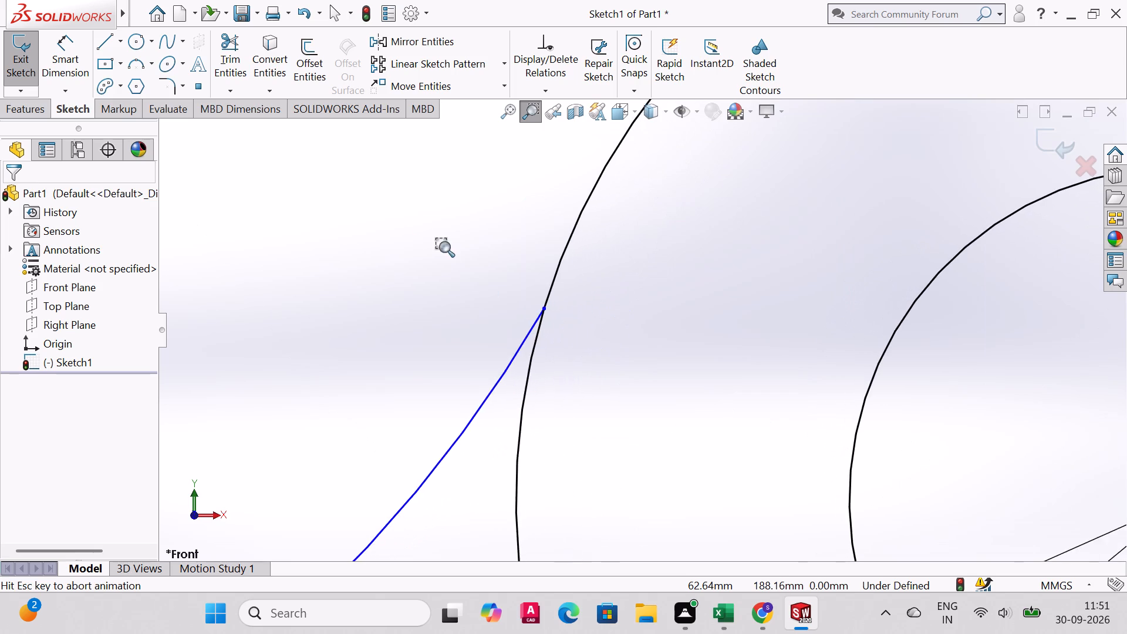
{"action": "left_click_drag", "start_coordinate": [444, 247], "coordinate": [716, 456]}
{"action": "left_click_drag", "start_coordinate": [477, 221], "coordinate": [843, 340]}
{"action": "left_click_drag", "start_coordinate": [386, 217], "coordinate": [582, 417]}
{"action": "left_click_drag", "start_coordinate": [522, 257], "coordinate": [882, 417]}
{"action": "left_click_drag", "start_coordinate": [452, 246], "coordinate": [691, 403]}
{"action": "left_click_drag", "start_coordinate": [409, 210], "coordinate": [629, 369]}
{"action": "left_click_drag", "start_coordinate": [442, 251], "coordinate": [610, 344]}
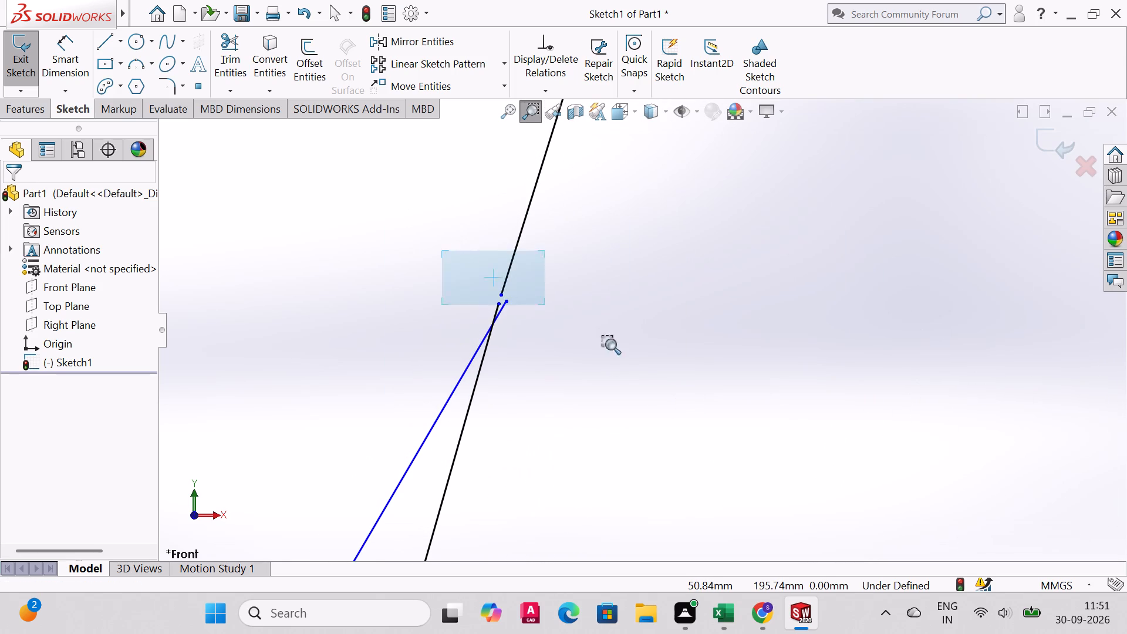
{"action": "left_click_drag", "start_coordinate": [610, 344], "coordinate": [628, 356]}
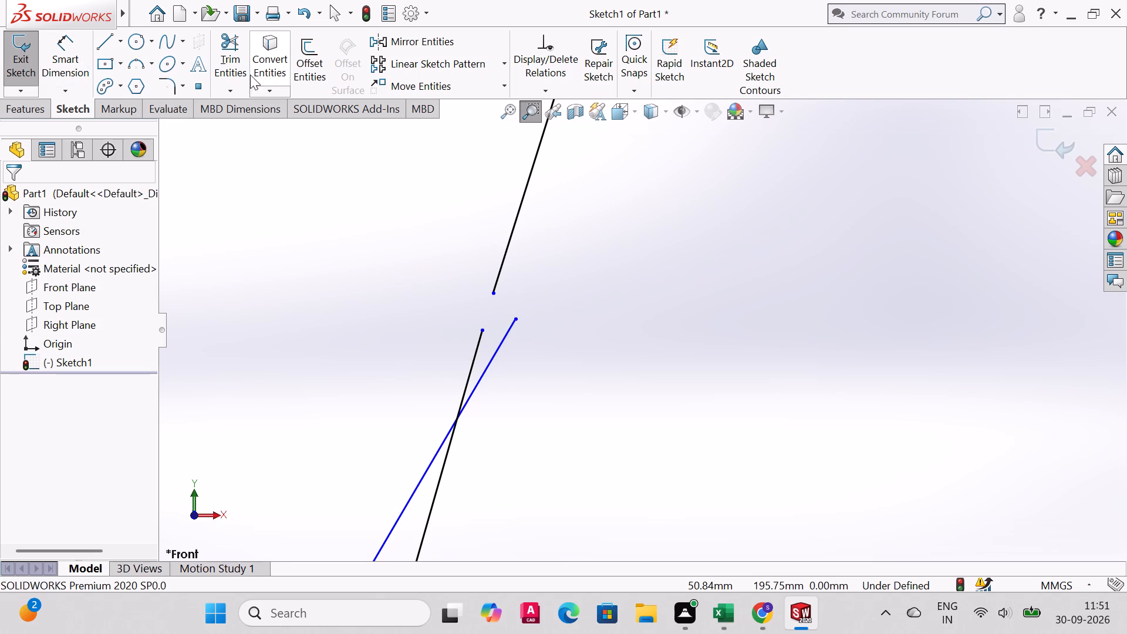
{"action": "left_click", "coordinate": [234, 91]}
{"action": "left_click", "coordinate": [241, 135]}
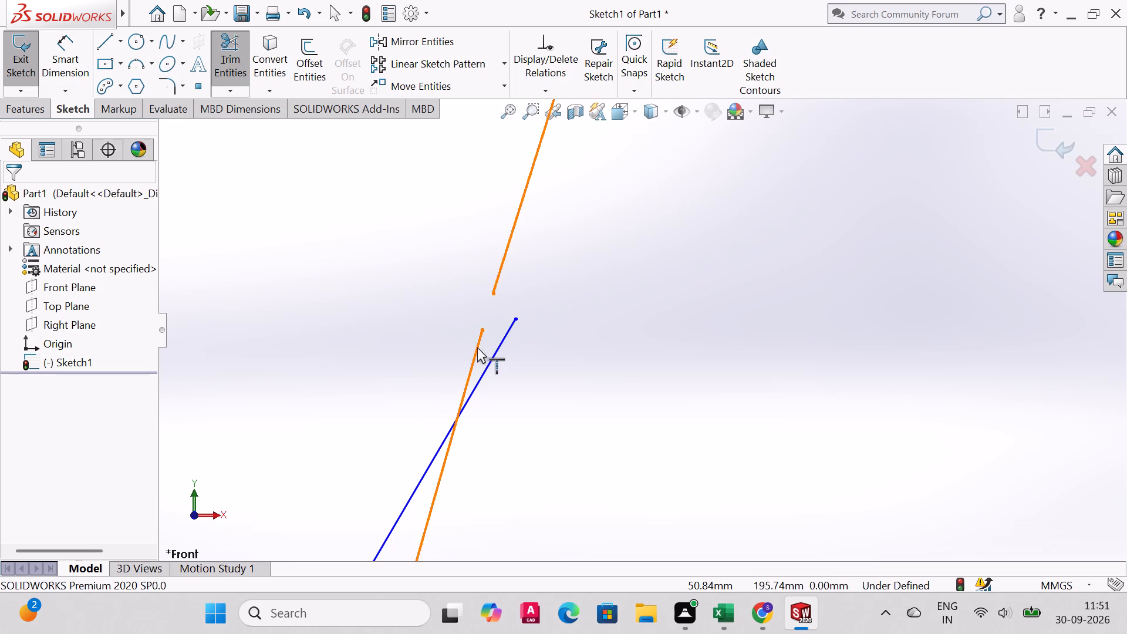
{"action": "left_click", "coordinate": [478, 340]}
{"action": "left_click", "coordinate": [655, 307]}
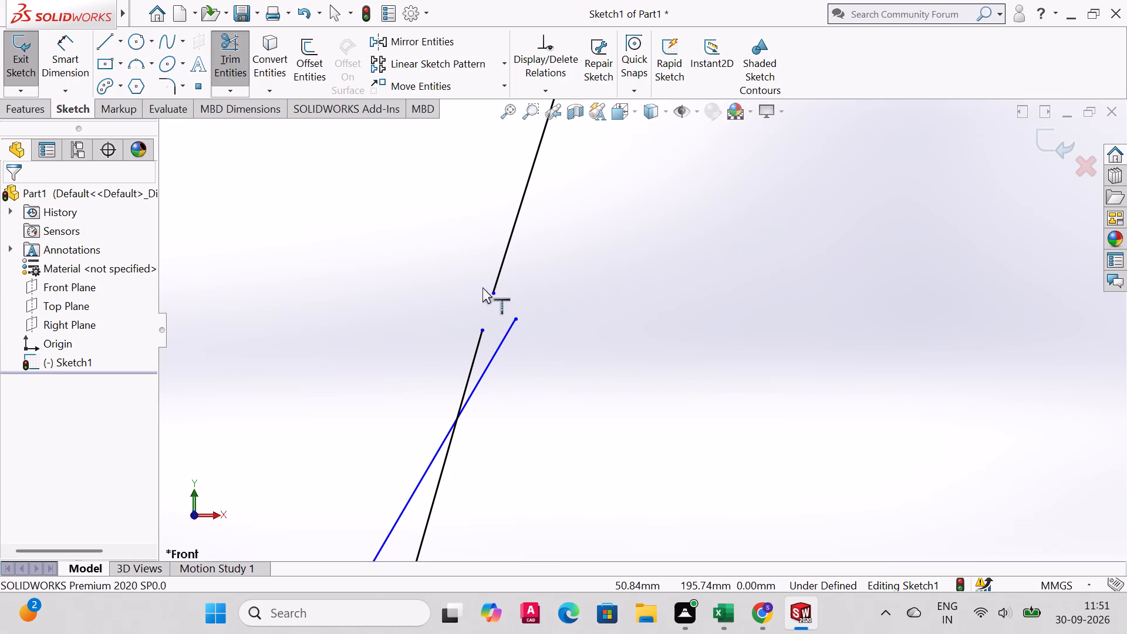
Delete the R40 arc between the Ø64 circle and the upper Ø40 circle, together with its radius dimension.
{"action": "scroll", "coordinate": [528, 342], "scroll_direction": "up", "scroll_amount": 3}
{"action": "scroll", "coordinate": [527, 335], "scroll_direction": "down", "scroll_amount": 4}
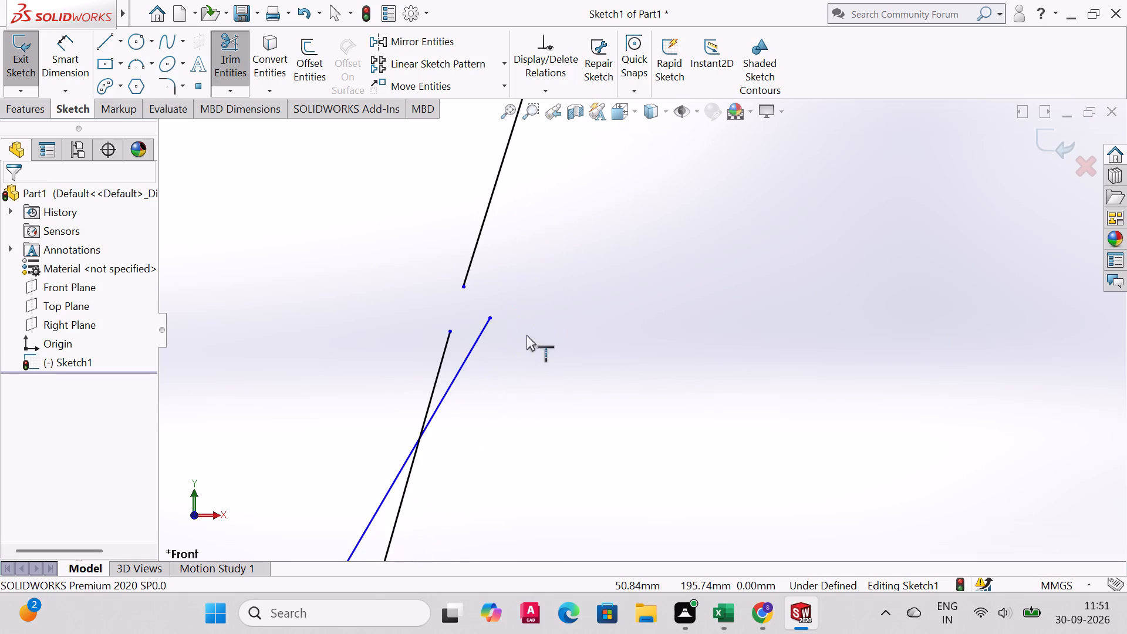
{"action": "scroll", "coordinate": [527, 335], "scroll_direction": "down", "scroll_amount": 14}
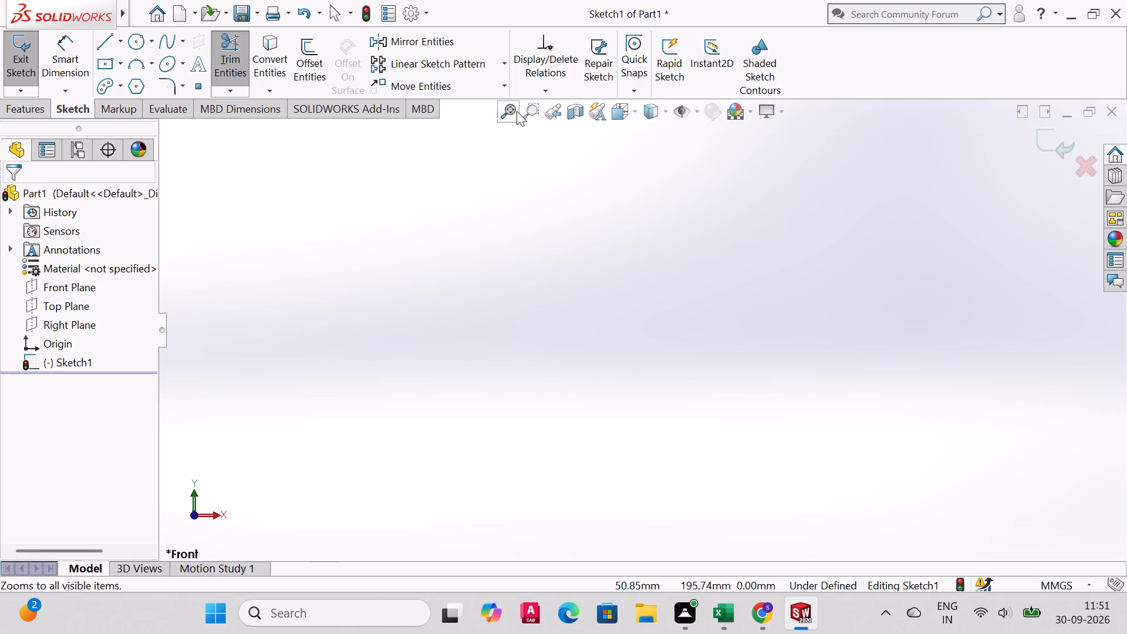
{"action": "left_click", "coordinate": [517, 111]}
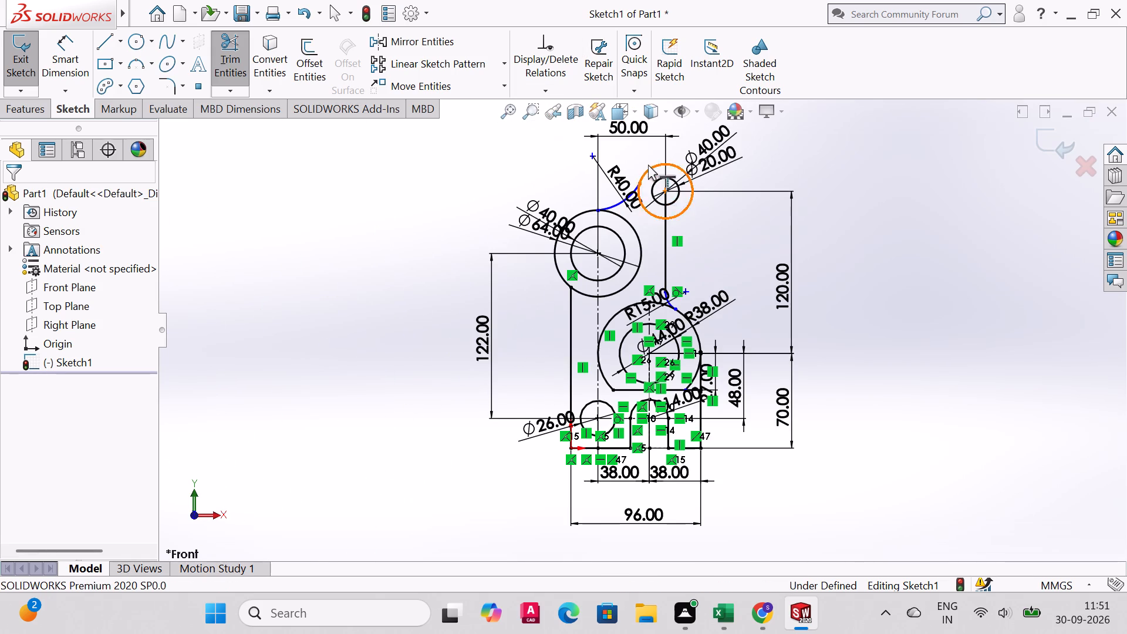
{"action": "scroll", "coordinate": [647, 163], "scroll_direction": "up", "scroll_amount": 3}
{"action": "scroll", "coordinate": [650, 168], "scroll_direction": "down", "scroll_amount": 5}
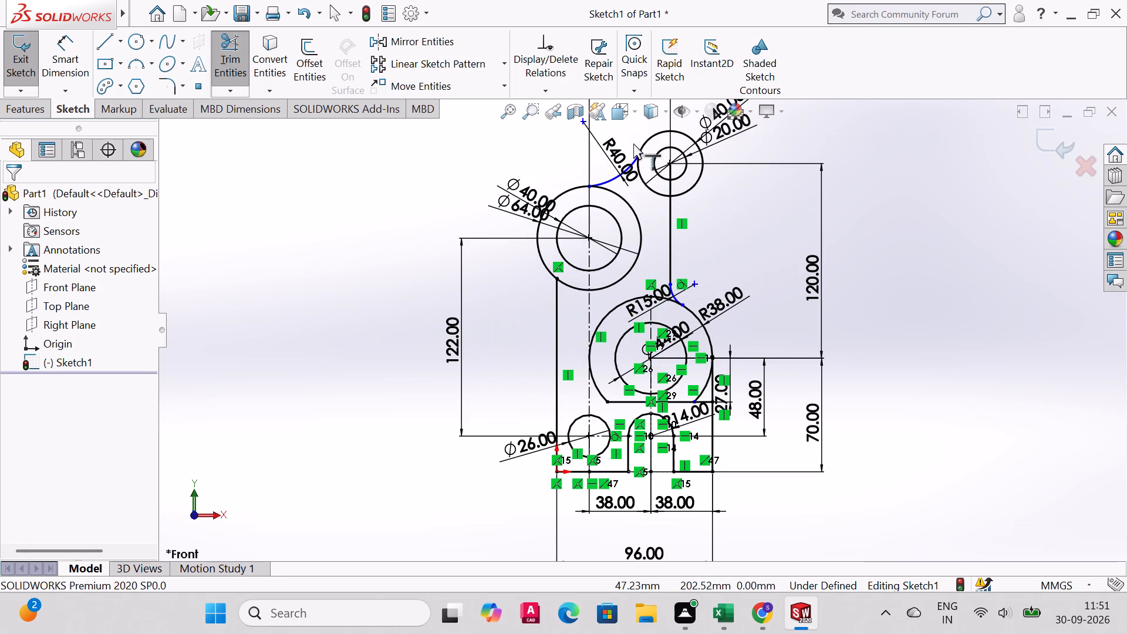
{"action": "scroll", "coordinate": [633, 143], "scroll_direction": "up", "scroll_amount": 2}
{"action": "scroll", "coordinate": [633, 143], "scroll_direction": "down", "scroll_amount": 2}
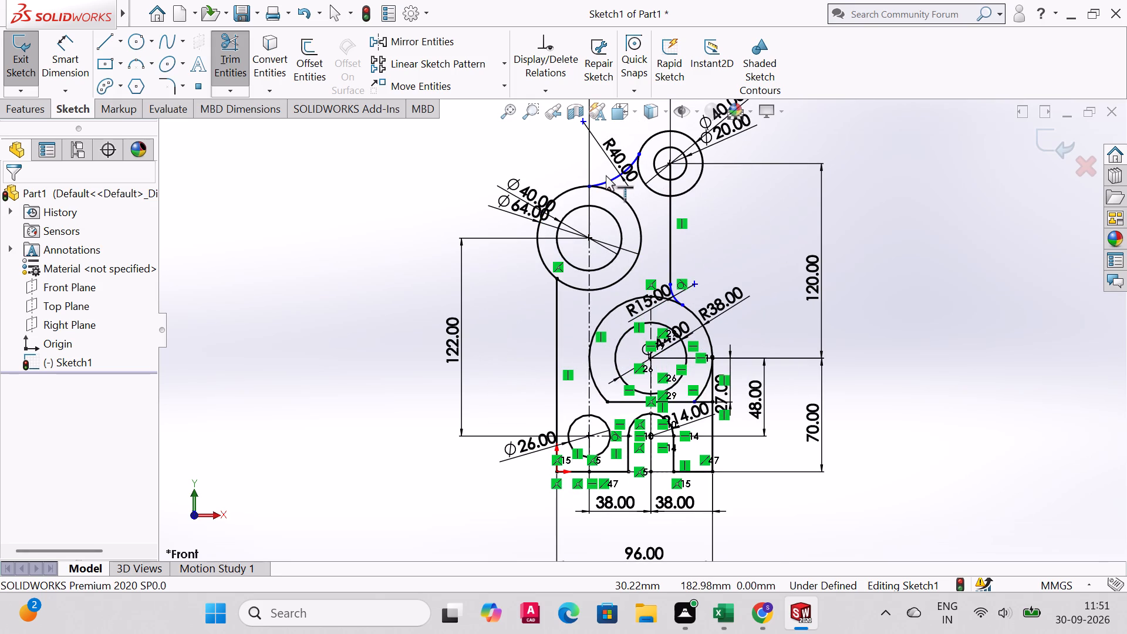
{"action": "left_click", "coordinate": [608, 178]}
{"action": "key", "text": "Delete"}
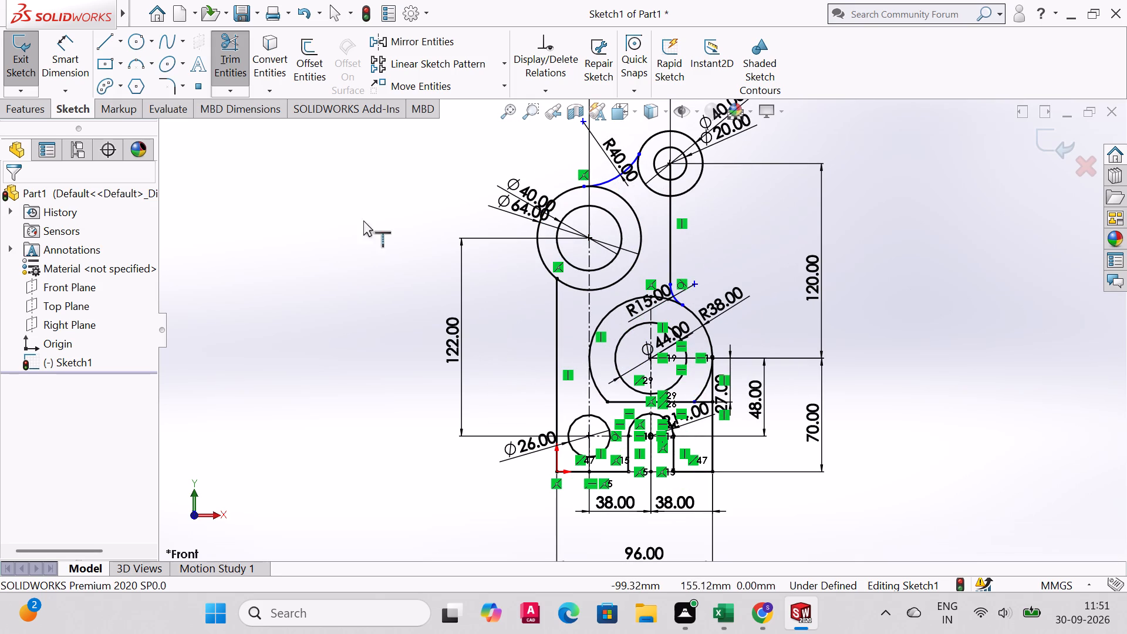
{"action": "key", "text": "Escape"}
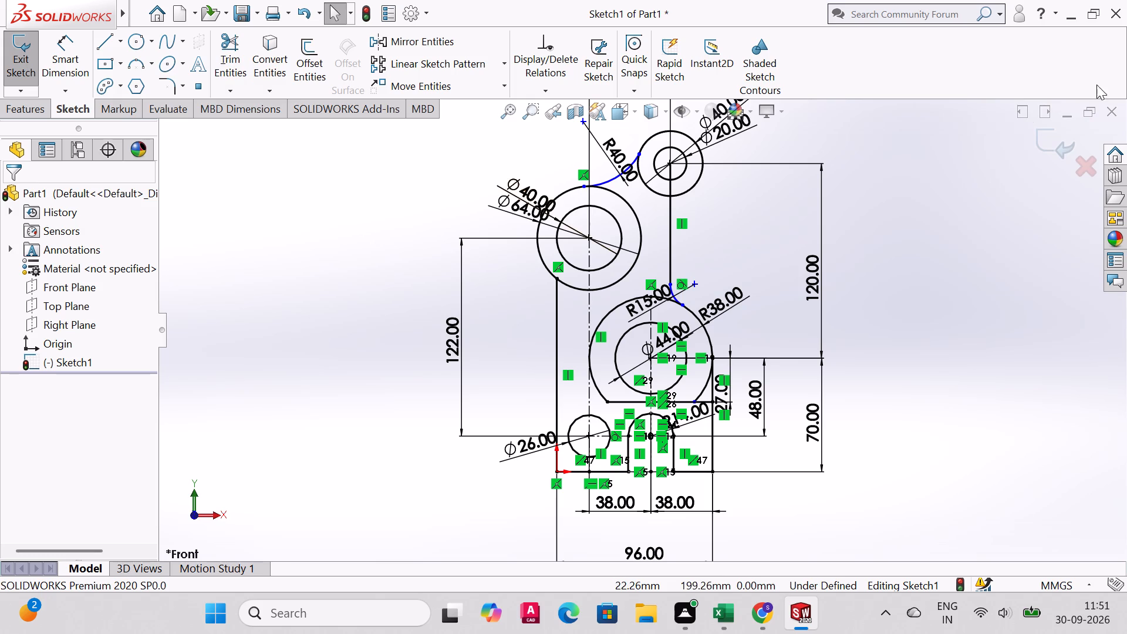
{"action": "left_click", "coordinate": [608, 178]}
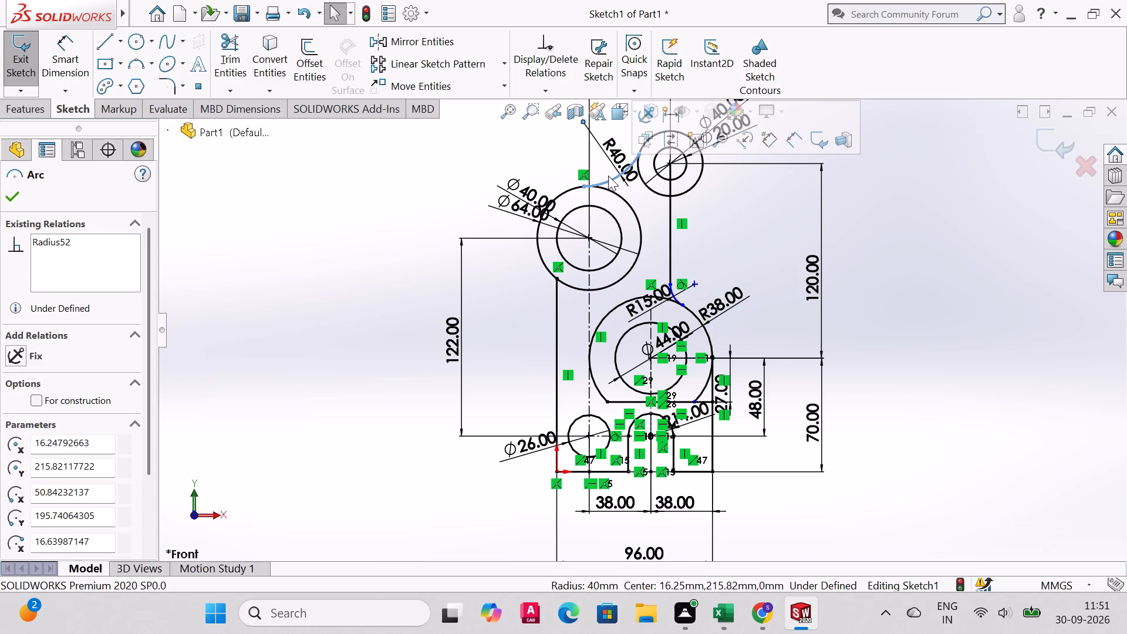
{"action": "key", "text": "Delete"}
{"action": "left_click", "coordinate": [461, 307]}
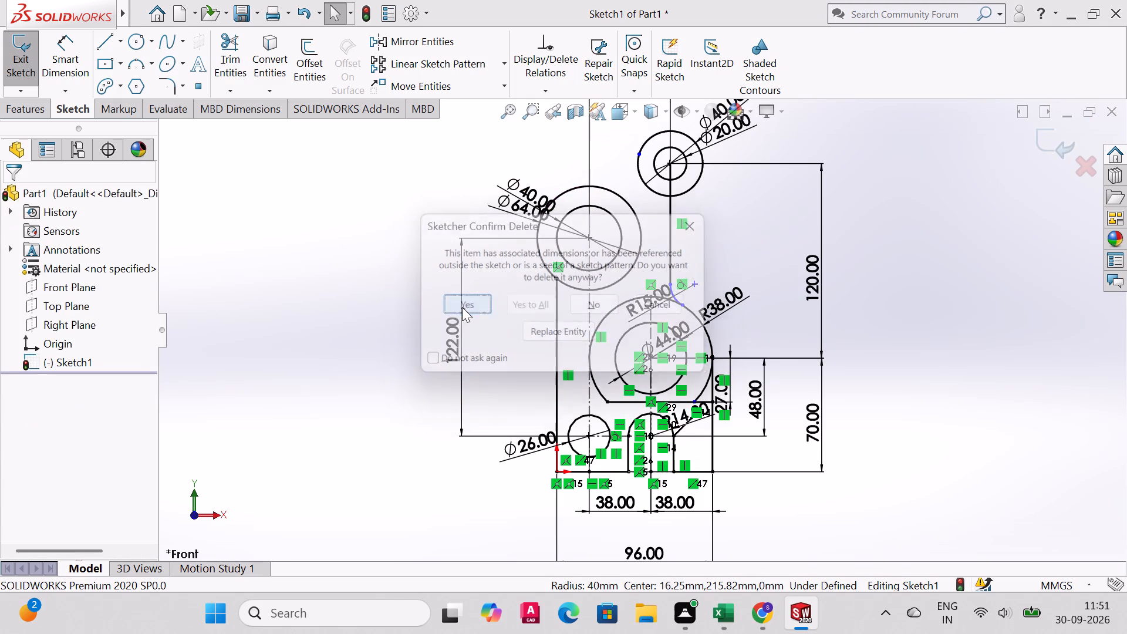
Examine the small gap in the outline of the upper Ø40 circle up close and against the whole sketch.
{"action": "scroll", "coordinate": [672, 184], "scroll_direction": "down", "scroll_amount": 2}
{"action": "scroll", "coordinate": [694, 144], "scroll_direction": "up", "scroll_amount": 2}
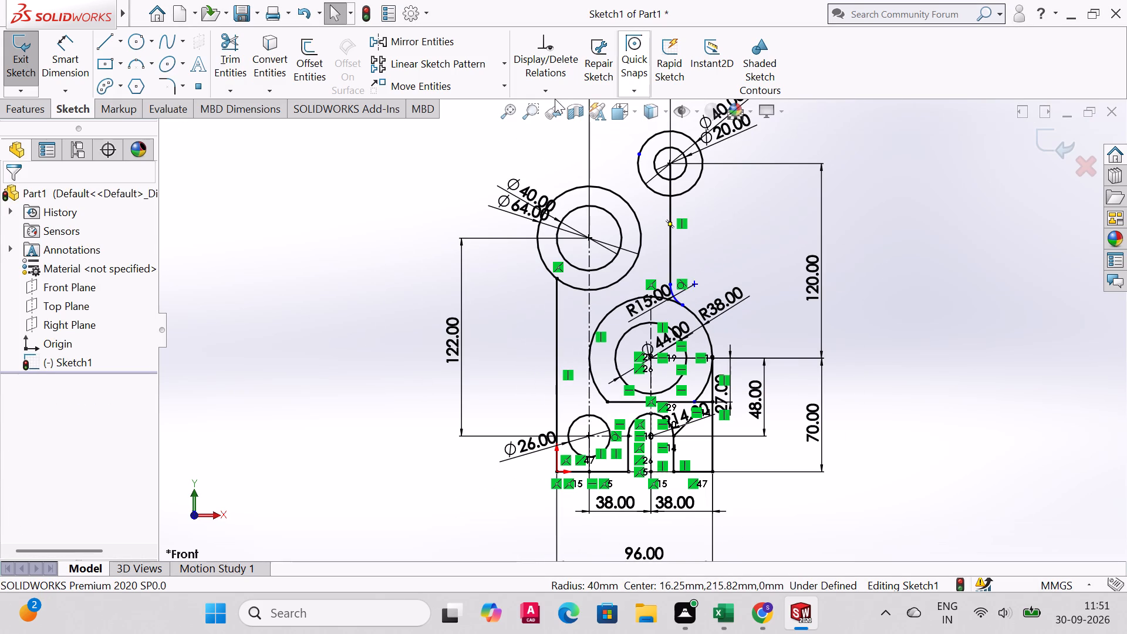
{"action": "left_click", "coordinate": [536, 109]}
{"action": "left_click_drag", "start_coordinate": [612, 134], "coordinate": [731, 205]}
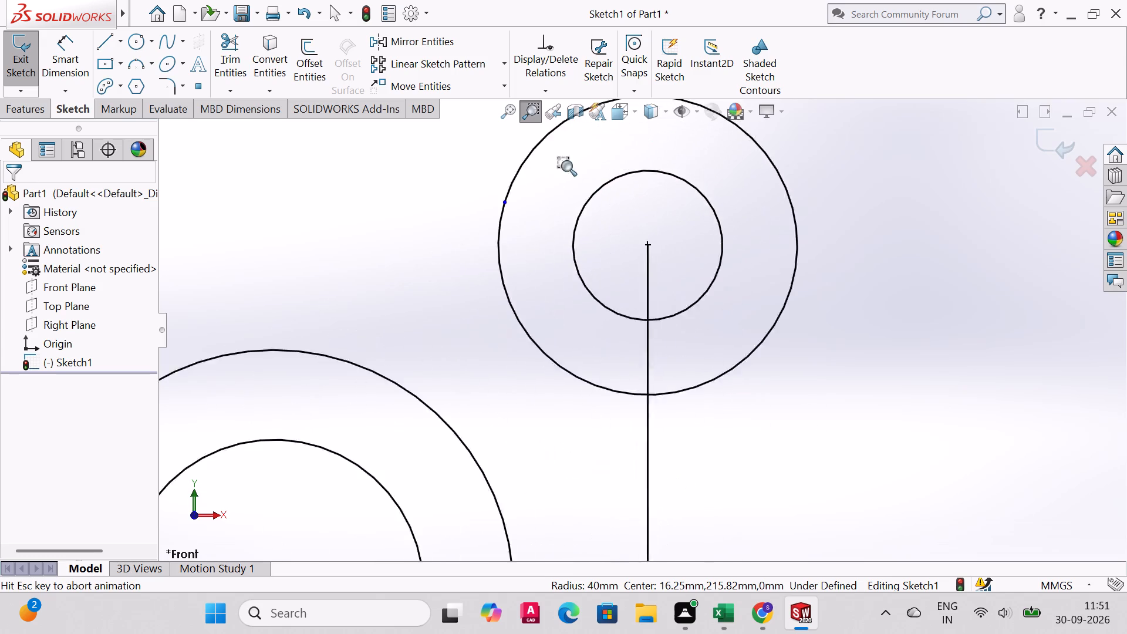
{"action": "left_click_drag", "start_coordinate": [353, 186], "coordinate": [586, 319]}
{"action": "left_click_drag", "start_coordinate": [379, 191], "coordinate": [762, 385]}
{"action": "left_click_drag", "start_coordinate": [355, 160], "coordinate": [738, 320]}
{"action": "left_click_drag", "start_coordinate": [392, 230], "coordinate": [809, 441]}
{"action": "left_click_drag", "start_coordinate": [281, 203], "coordinate": [816, 427]}
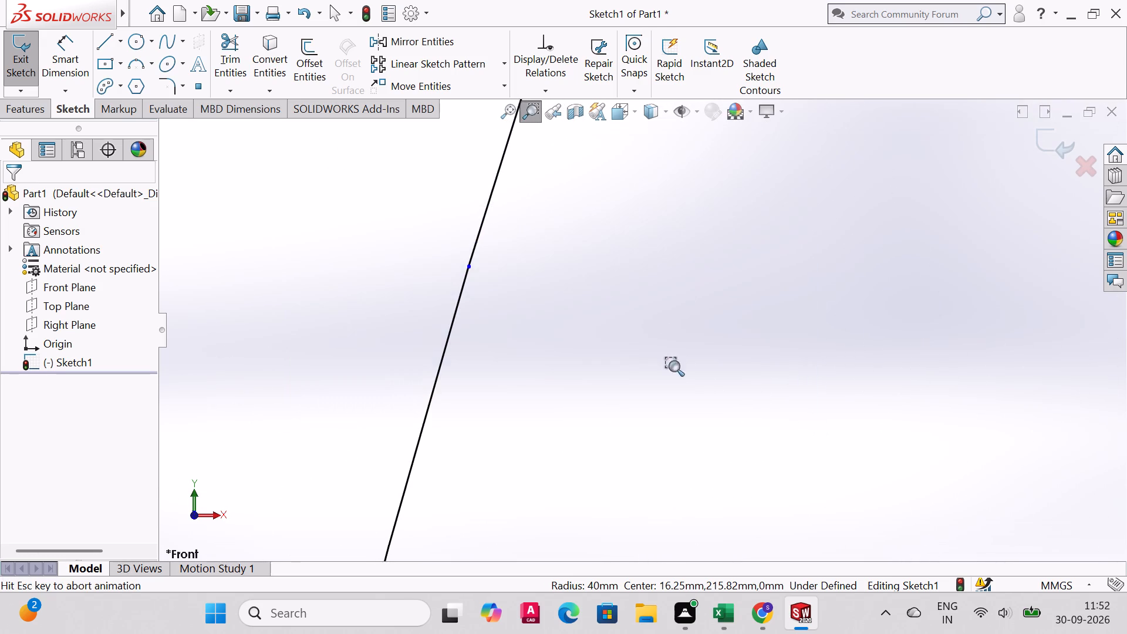
{"action": "left_click_drag", "start_coordinate": [365, 200], "coordinate": [674, 355]}
{"action": "left_click_drag", "start_coordinate": [521, 192], "coordinate": [712, 345]}
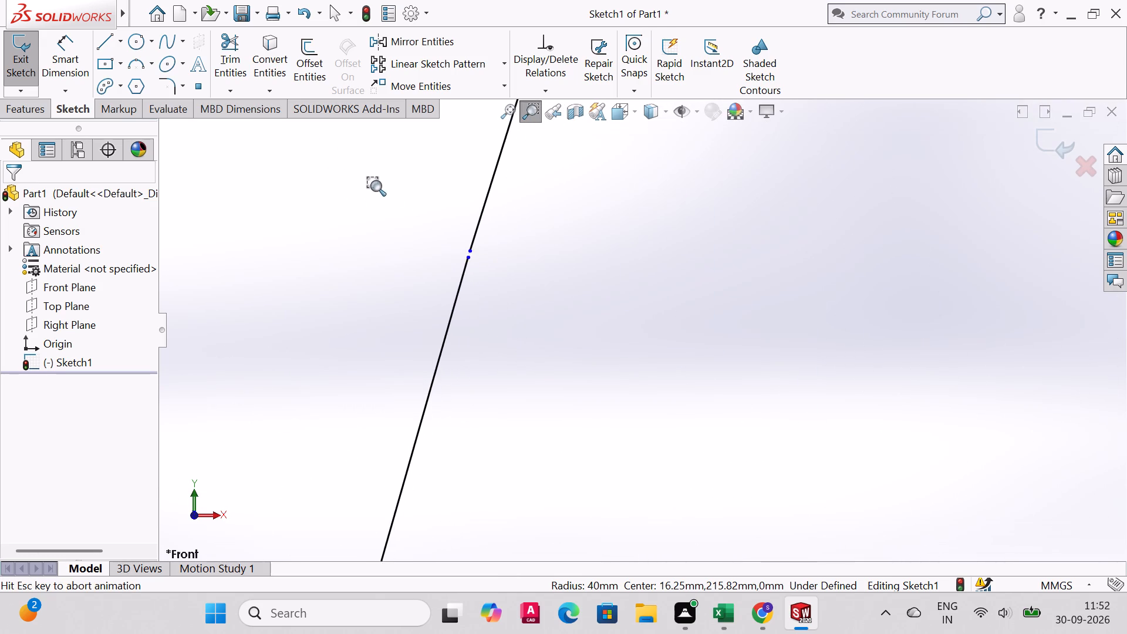
{"action": "left_click_drag", "start_coordinate": [383, 191], "coordinate": [510, 317]}
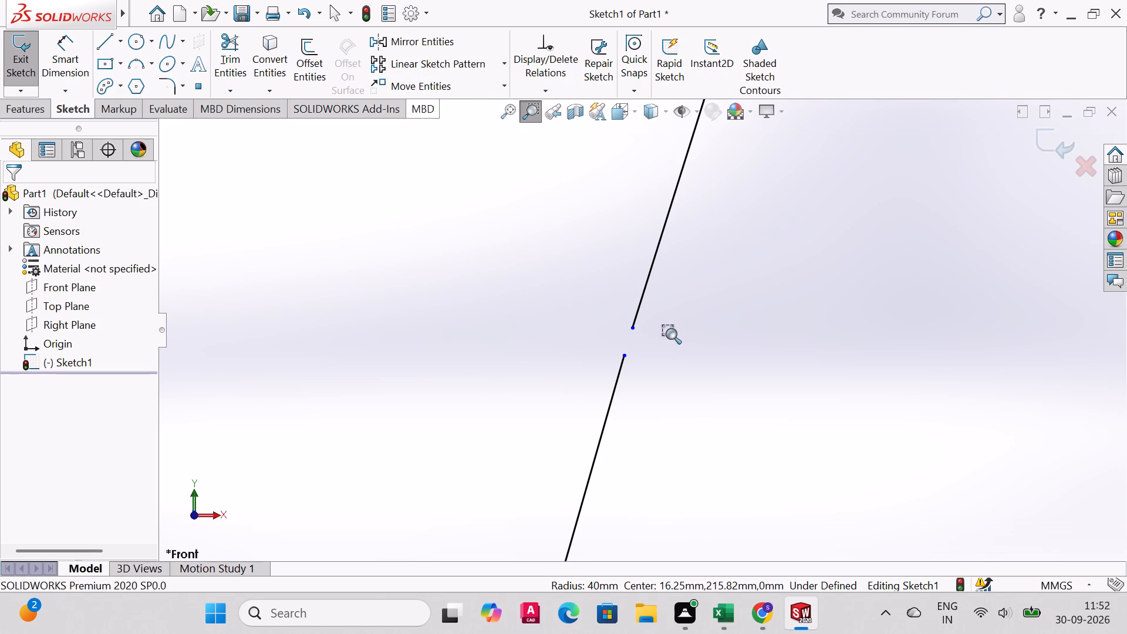
{"action": "scroll", "coordinate": [787, 343], "scroll_direction": "down", "scroll_amount": 5}
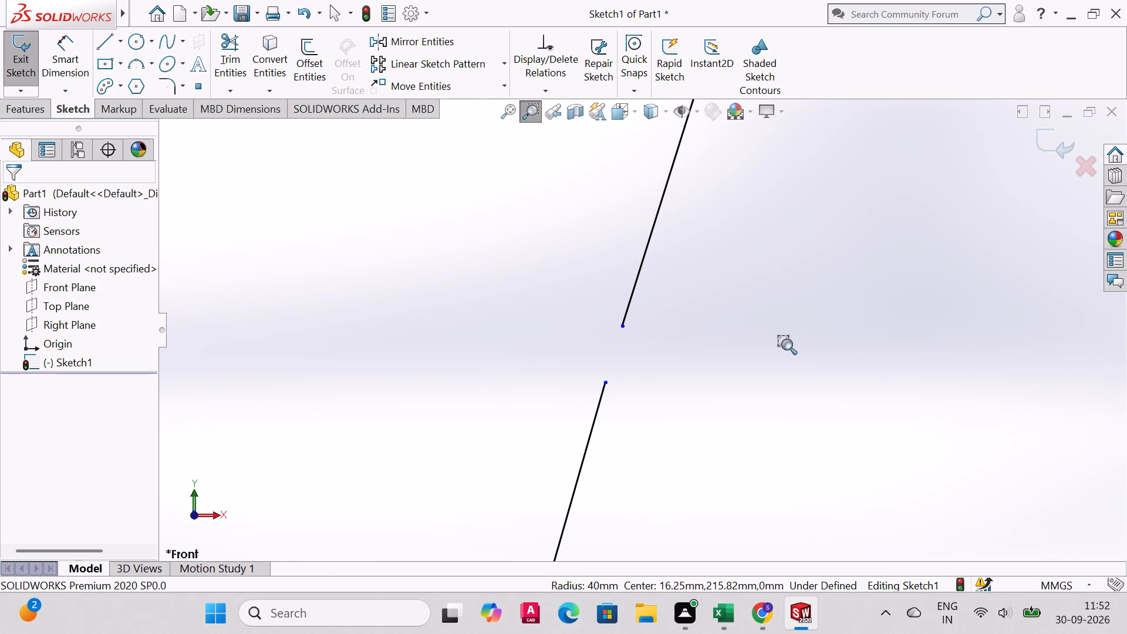
{"action": "left_click", "coordinate": [517, 117]}
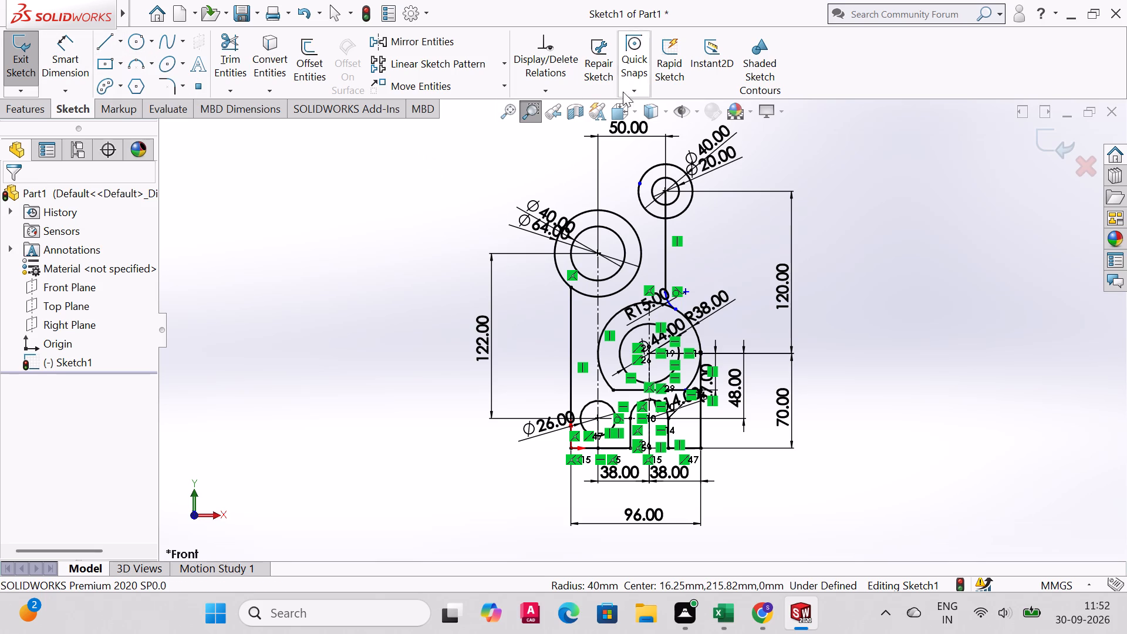
{"action": "double_click", "coordinate": [509, 124]}
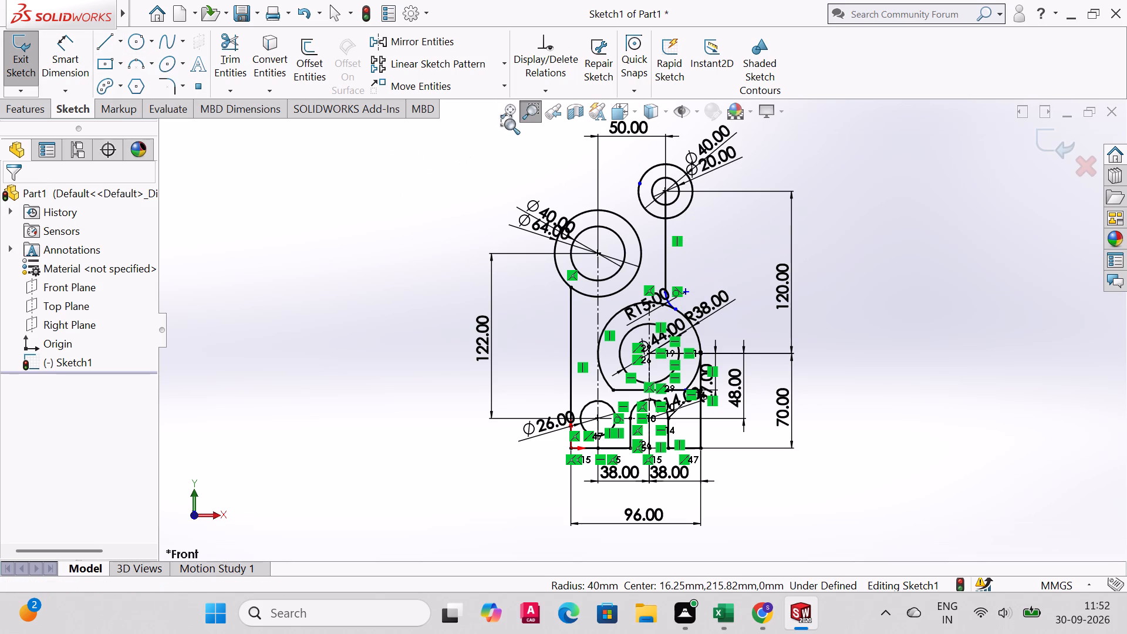
{"action": "left_click", "coordinate": [519, 110]}
Delete the broken upper Ø40 circle around the Ø20 circle, together with its diameter dimension.
{"action": "left_click", "coordinate": [686, 205]}
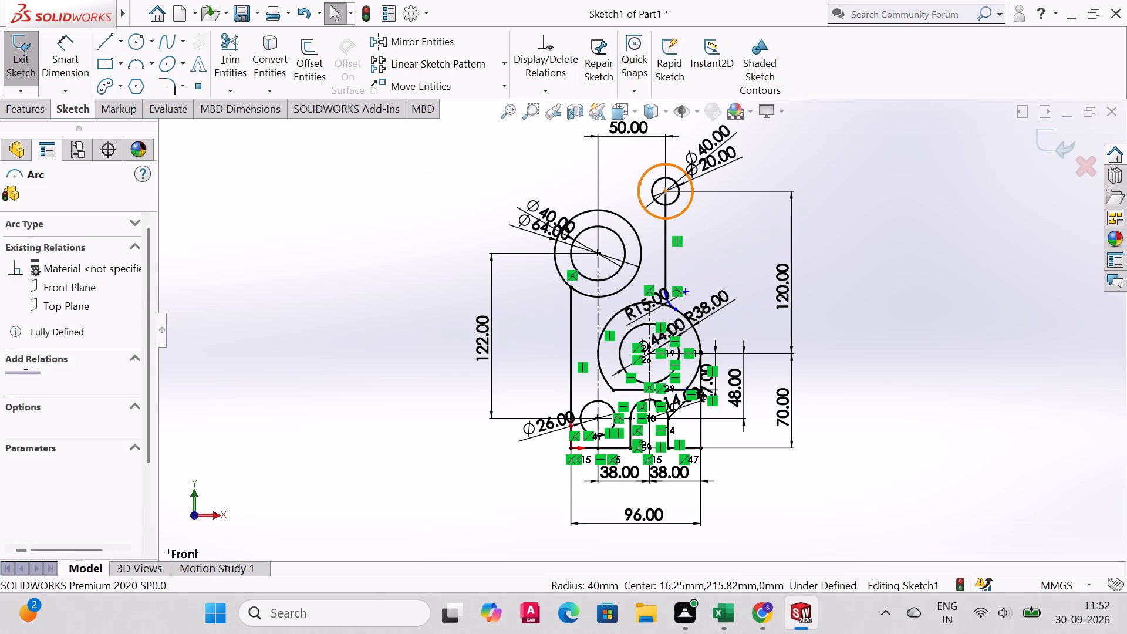
{"action": "key", "text": "Delete"}
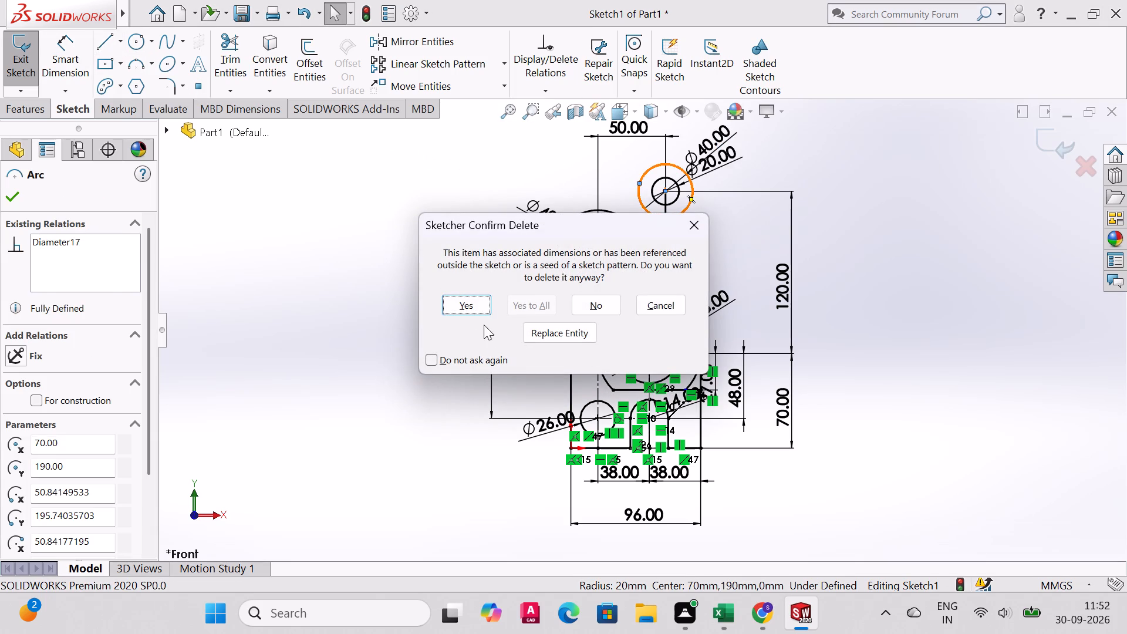
{"action": "left_click", "coordinate": [466, 301]}
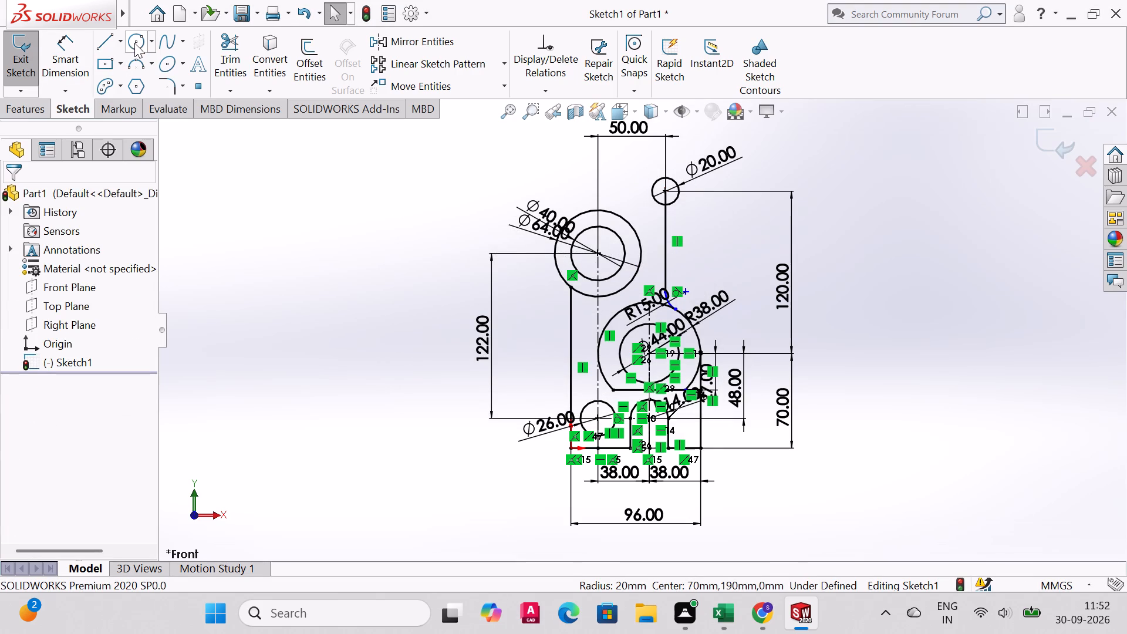
Sketch a new full circle about 44 mm in diameter, concentric with the upper Ø20 circle.
{"action": "left_click", "coordinate": [134, 43]}
{"action": "left_click", "coordinate": [667, 191]}
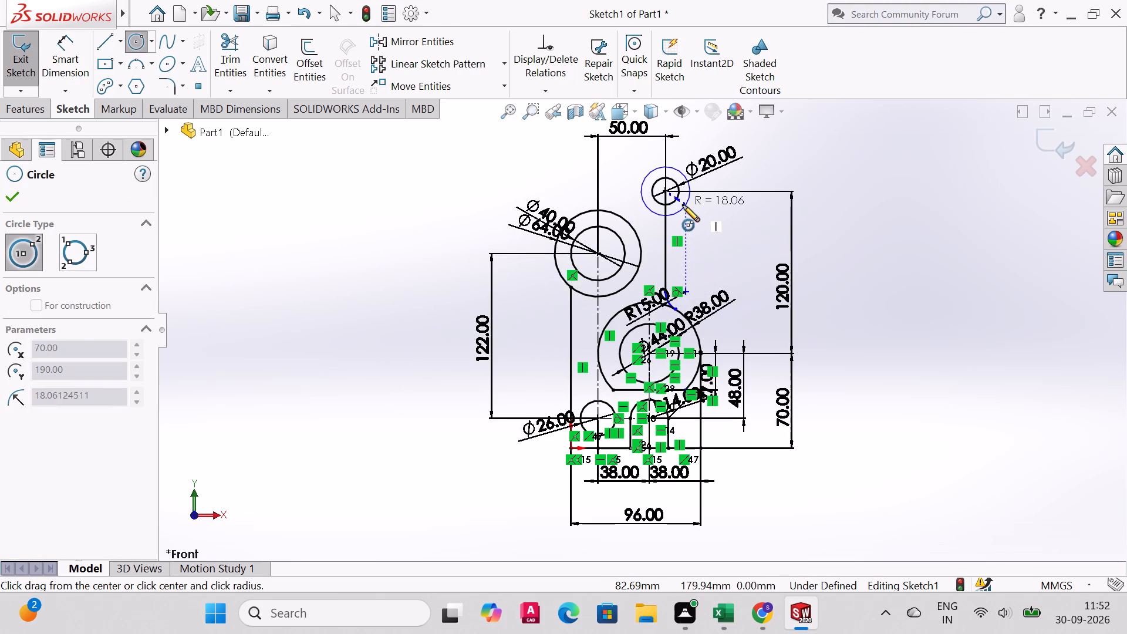
{"action": "left_click", "coordinate": [690, 208]}
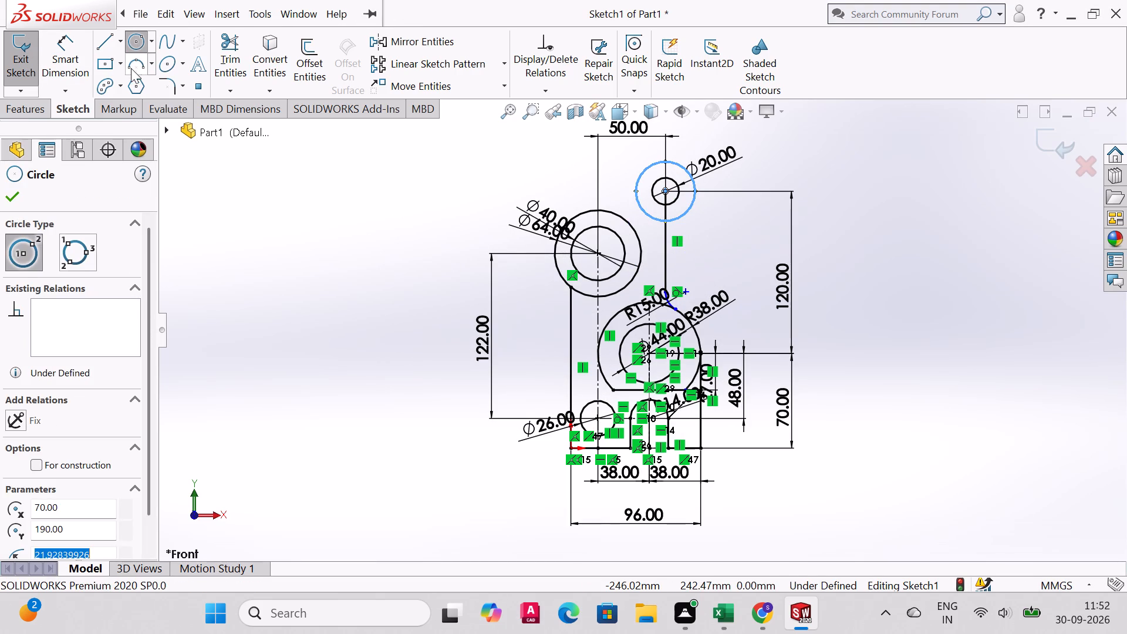
Dimension the new outer circle's diameter at 40 mm and place the dimension text beside the circle, just below the Ø20 dimension.
{"action": "left_click", "coordinate": [68, 44]}
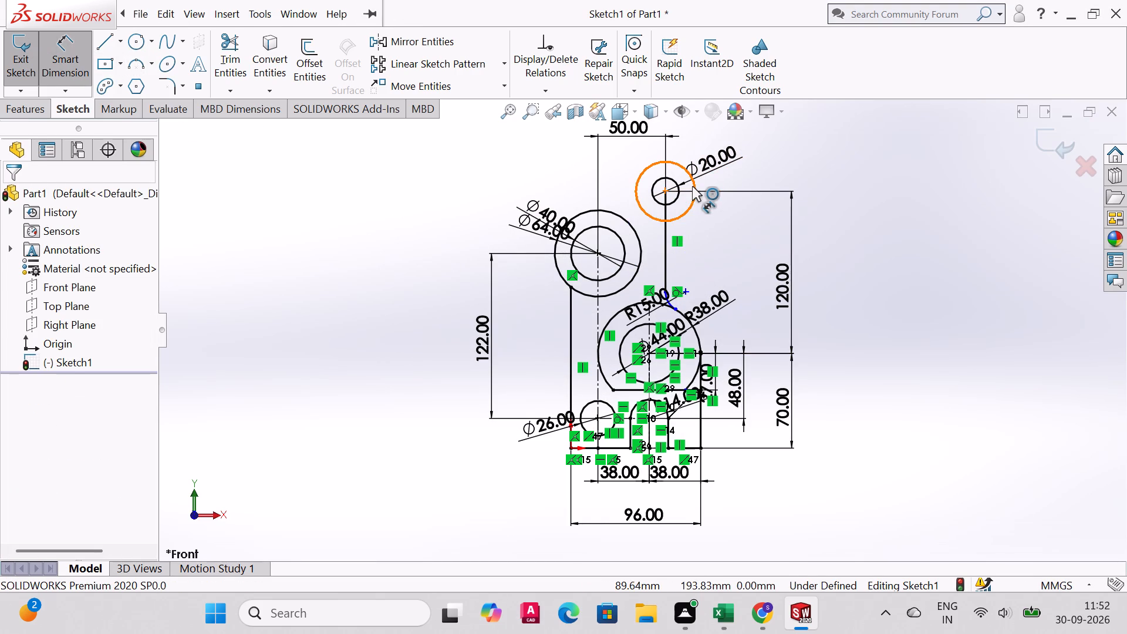
{"action": "left_click", "coordinate": [695, 185]}
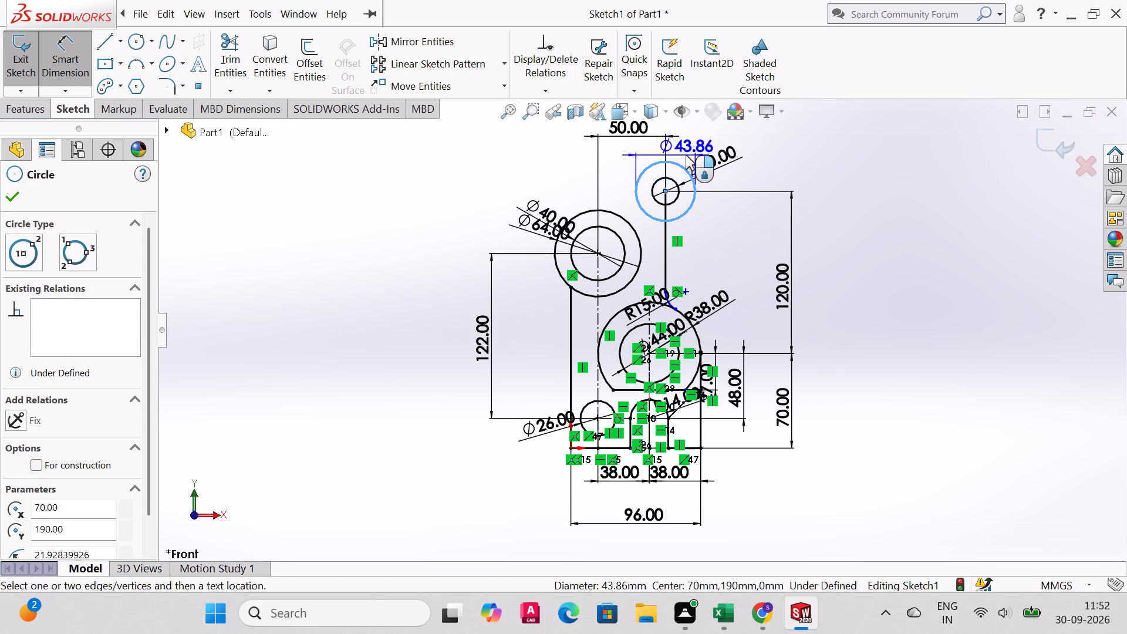
{"action": "left_click", "coordinate": [677, 163]}
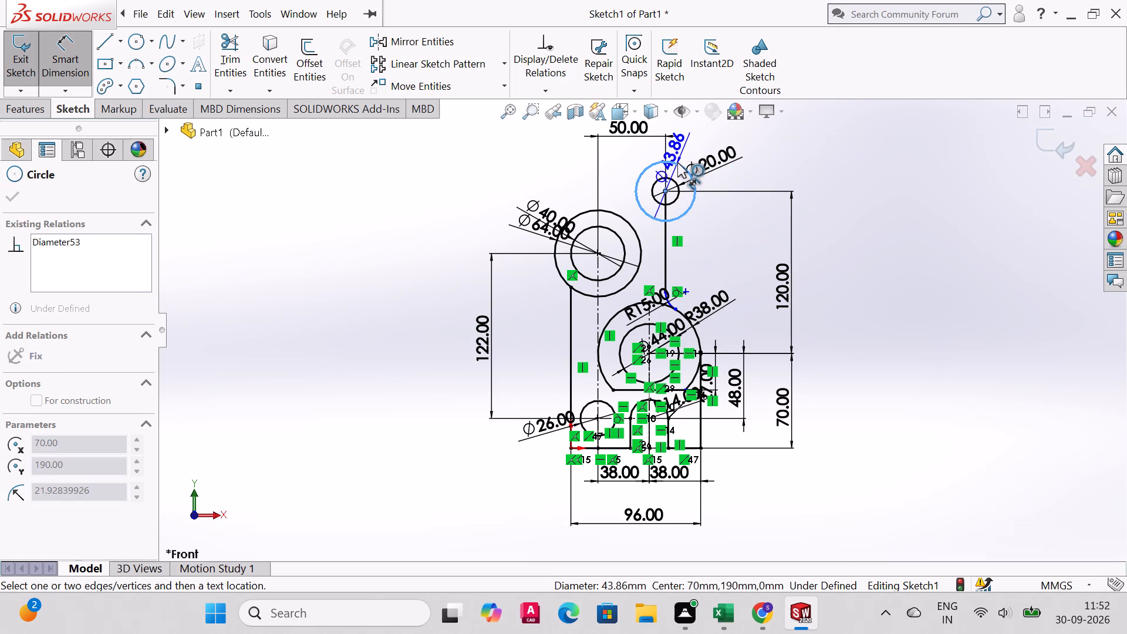
{"action": "left_click", "coordinate": [686, 167]}
{"action": "left_click", "coordinate": [680, 172]}
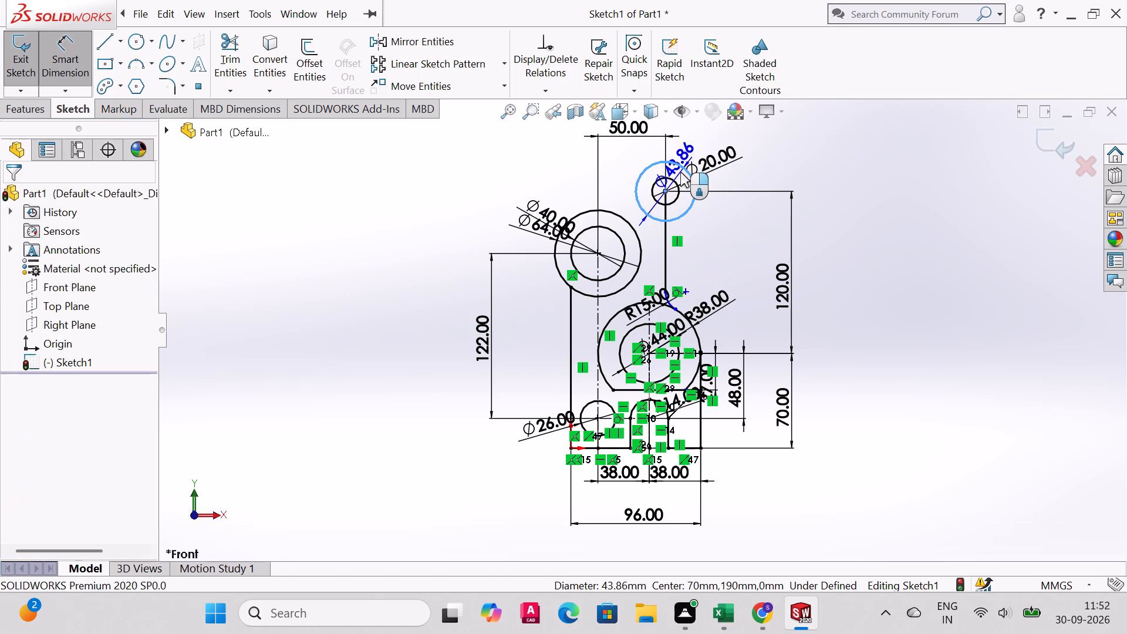
{"action": "type", "text": "40"}
{"action": "key", "text": "Return"}
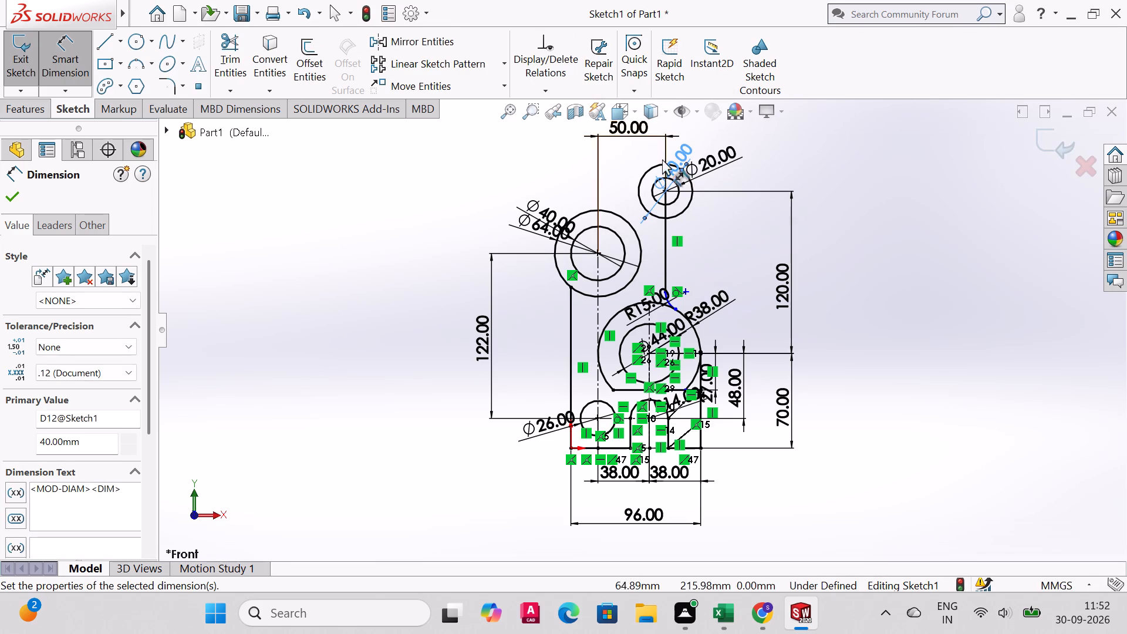
{"action": "left_click_drag", "start_coordinate": [677, 156], "coordinate": [719, 171]}
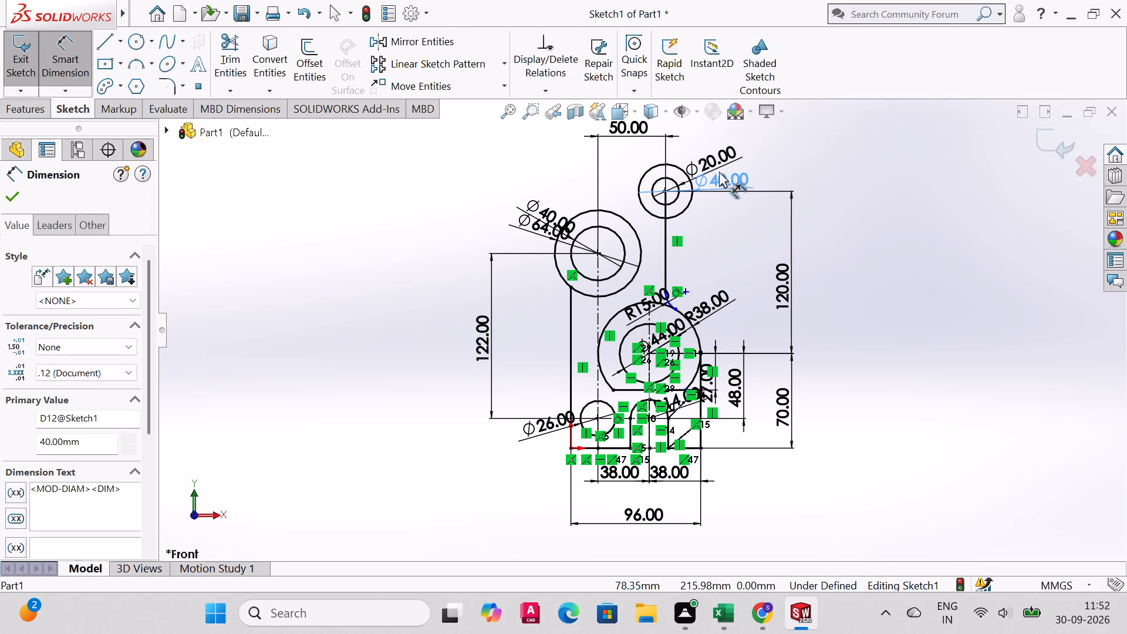
{"action": "left_click_drag", "start_coordinate": [719, 171], "coordinate": [714, 168]}
{"action": "scroll", "coordinate": [640, 173], "scroll_direction": "up", "scroll_amount": 3}
{"action": "scroll", "coordinate": [647, 187], "scroll_direction": "down", "scroll_amount": 5}
{"action": "scroll", "coordinate": [648, 171], "scroll_direction": "up", "scroll_amount": 4}
{"action": "scroll", "coordinate": [648, 171], "scroll_direction": "down", "scroll_amount": 4}
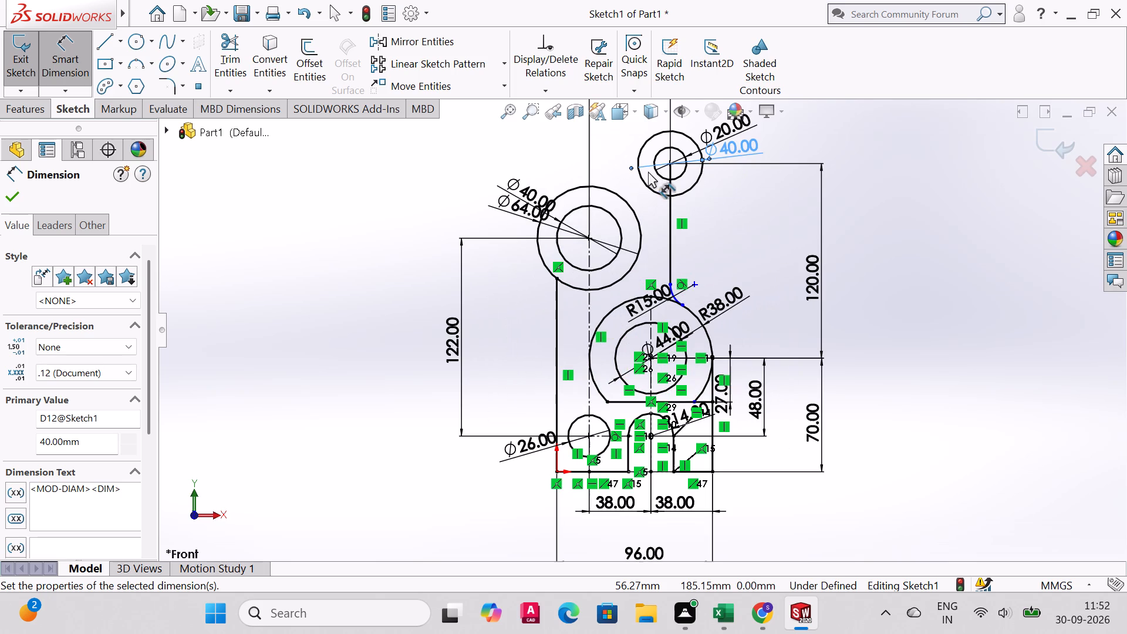
{"action": "left_click", "coordinate": [17, 205]}
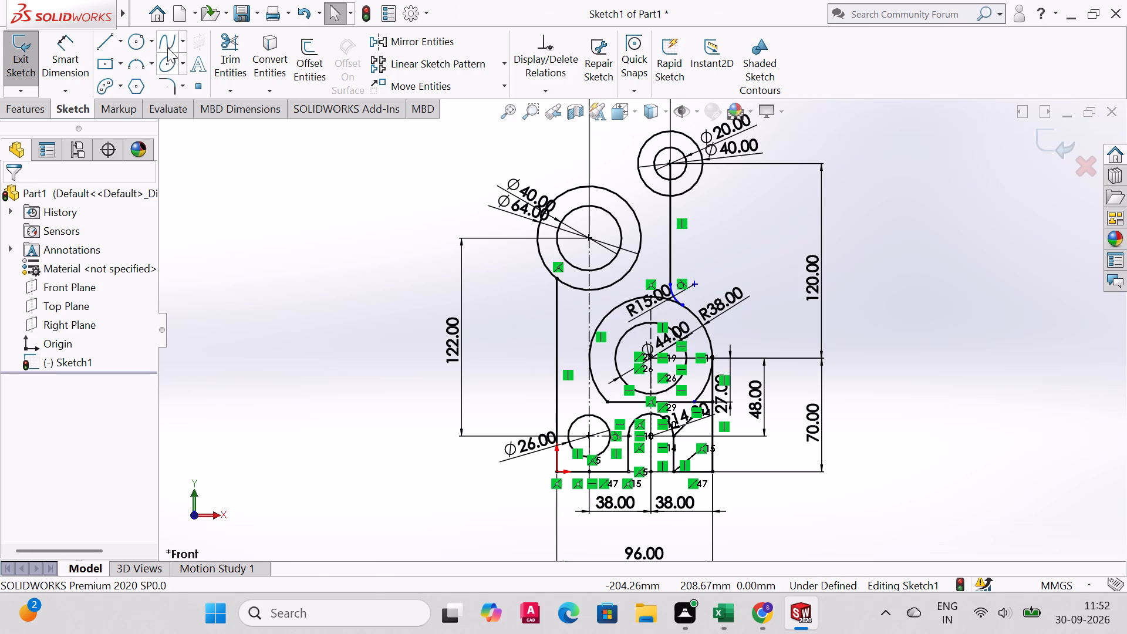
Draw a three-point arc from the side of the upper Ø40 circle facing the Ø64 circle, toward the Ø64 circle.
{"action": "left_click", "coordinate": [138, 61]}
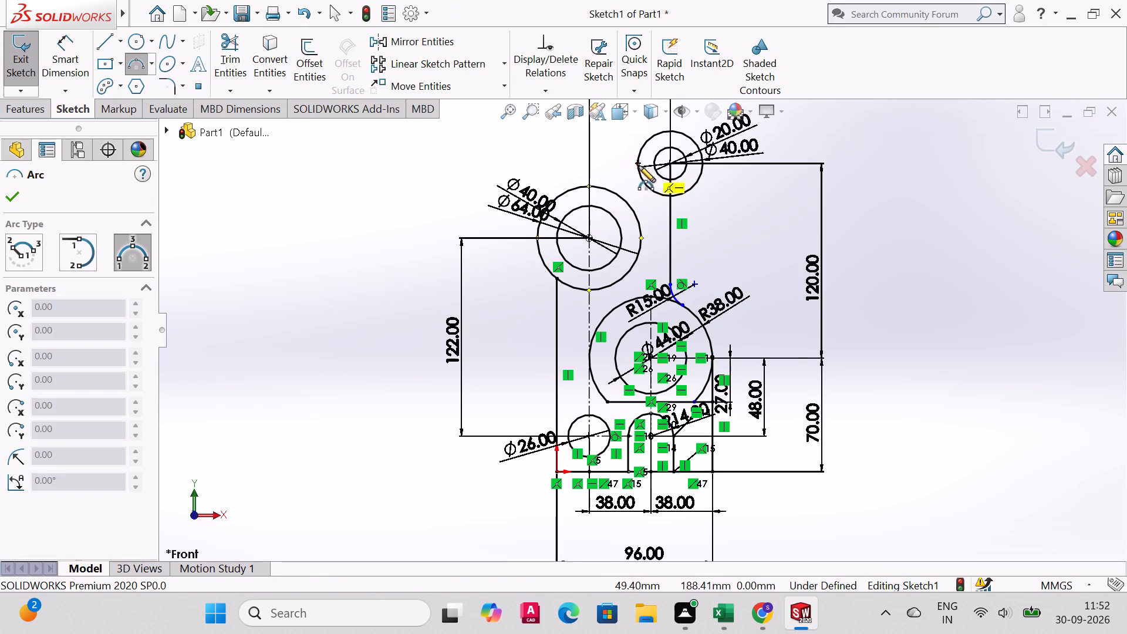
{"action": "left_click", "coordinate": [642, 149]}
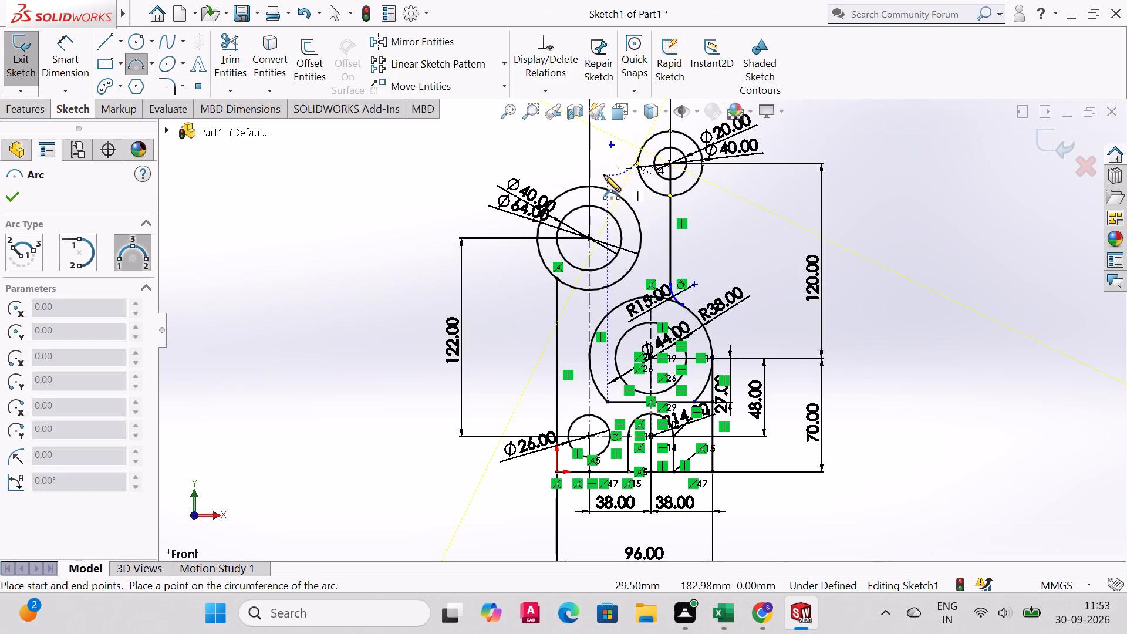
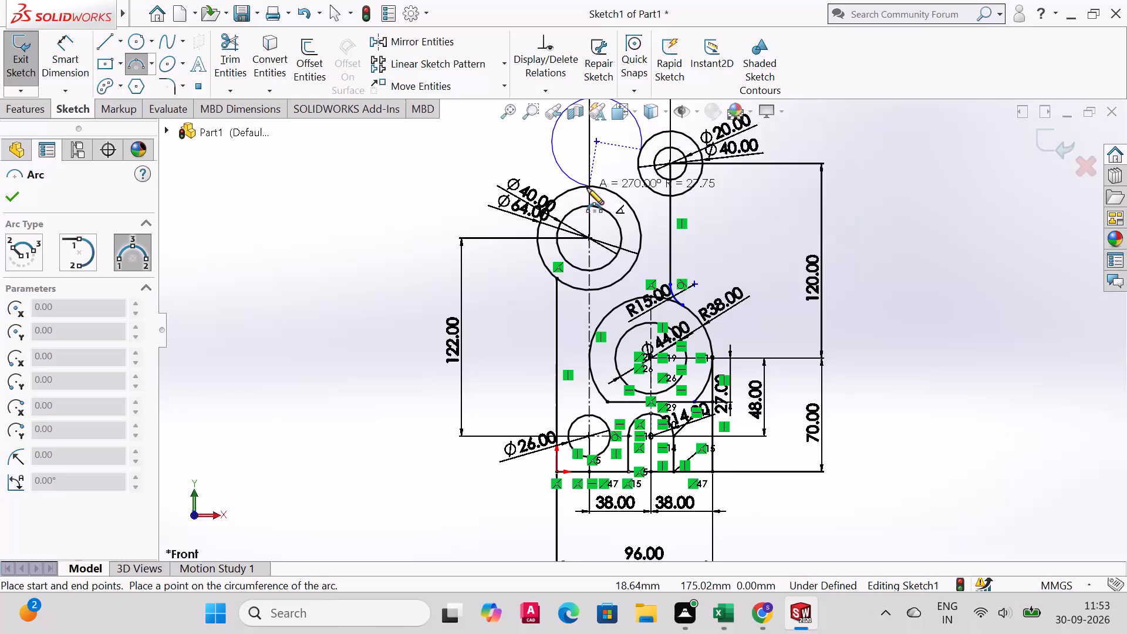
Complete the three-point arc between the upper Ø40 circle and the top of the Ø64 circle, and set its radius to 40 mm.
{"action": "left_click", "coordinate": [615, 179]}
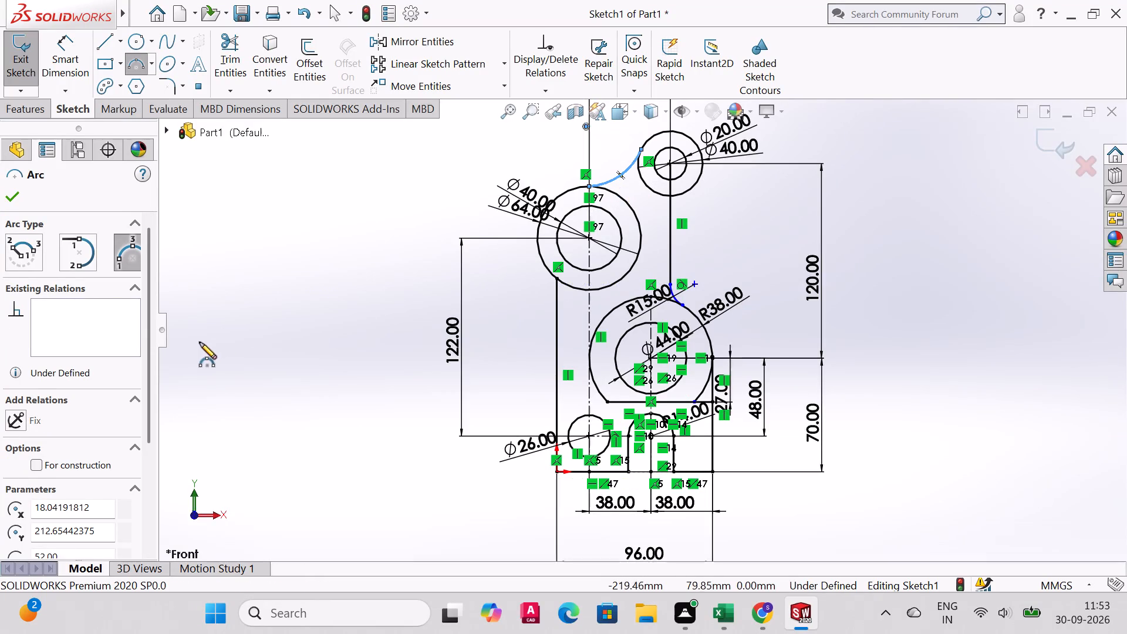
{"action": "scroll", "coordinate": [180, 354], "scroll_direction": "down", "scroll_amount": 5}
{"action": "type", "text": "40"}
{"action": "key", "text": "Return"}
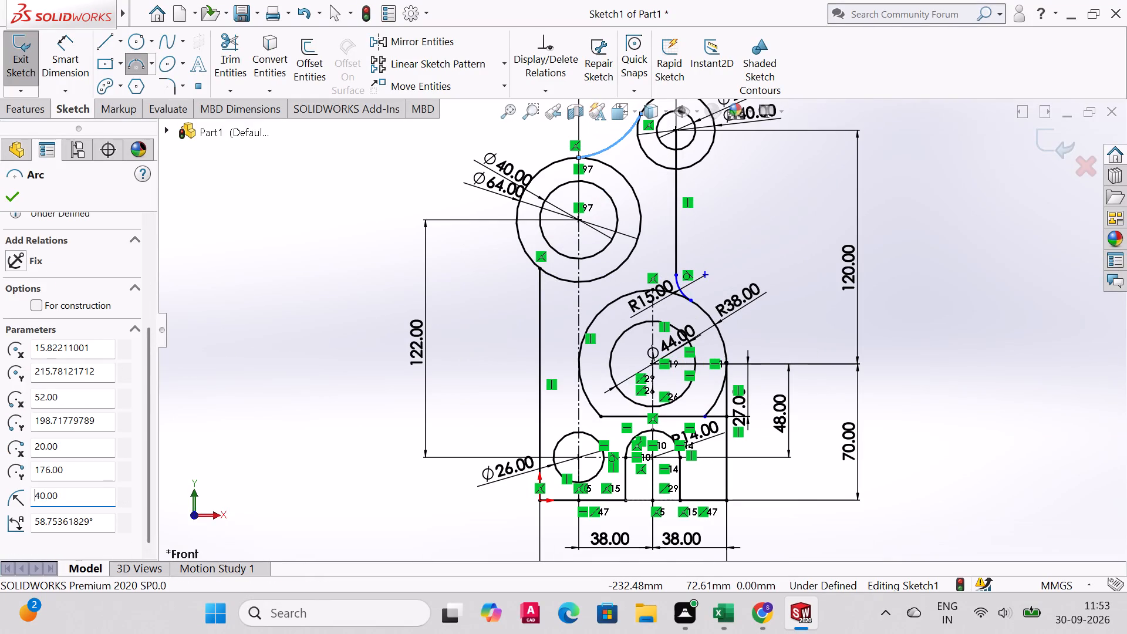
{"action": "left_click", "coordinate": [4, 196]}
Extrude the main plate region between the circles as a blind boss 12.5 mm deep from the sketch plane.
{"action": "scroll", "coordinate": [711, 309], "scroll_direction": "down", "scroll_amount": 3}
{"action": "scroll", "coordinate": [721, 180], "scroll_direction": "up", "scroll_amount": 3}
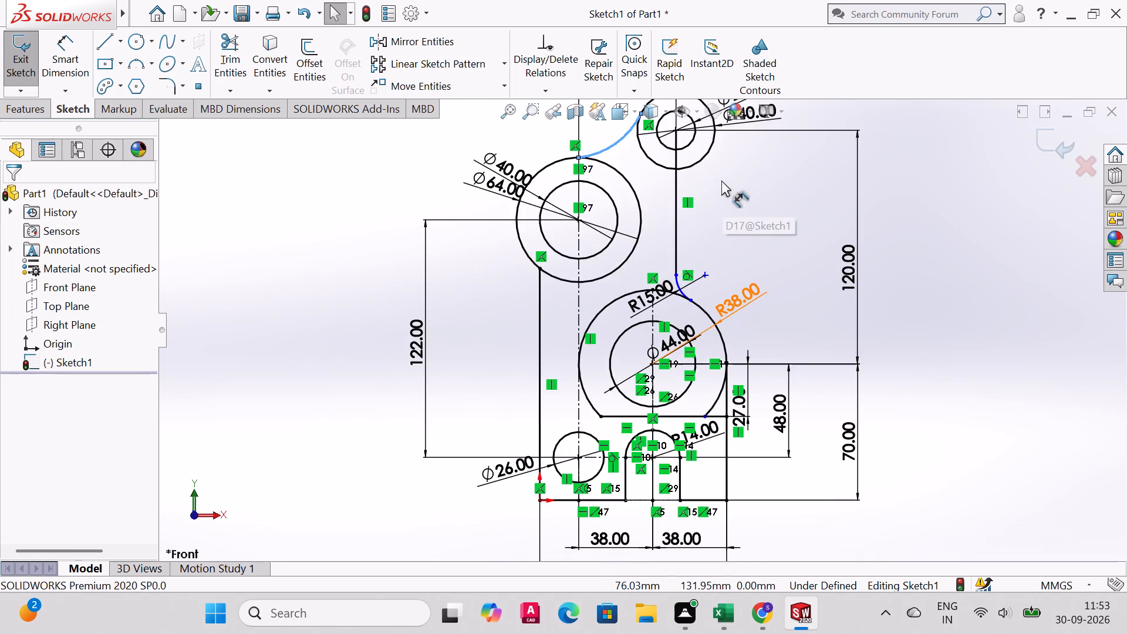
{"action": "scroll", "coordinate": [668, 152], "scroll_direction": "up", "scroll_amount": 4}
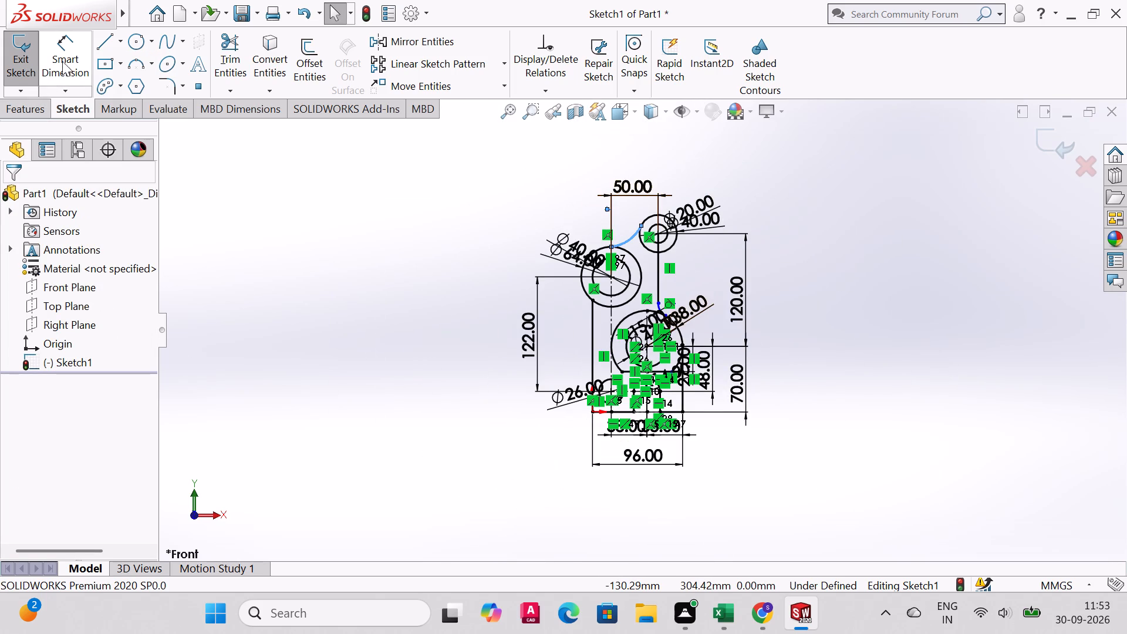
{"action": "double_click", "coordinate": [65, 58]}
{"action": "left_click", "coordinate": [19, 106]}
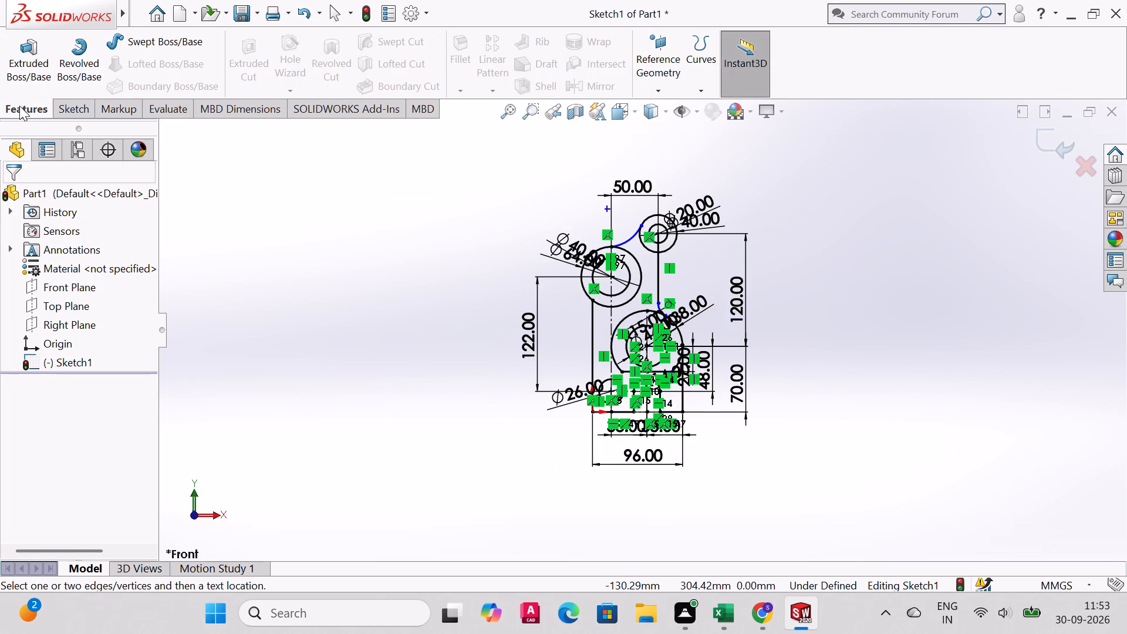
{"action": "left_click", "coordinate": [26, 57]}
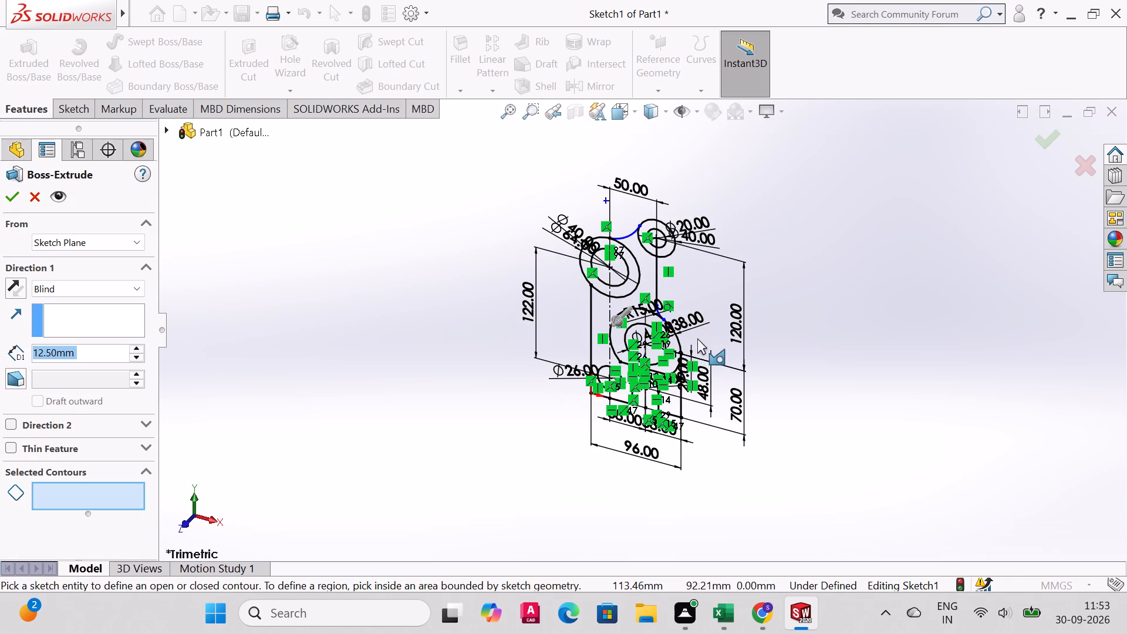
{"action": "left_click", "coordinate": [649, 260]}
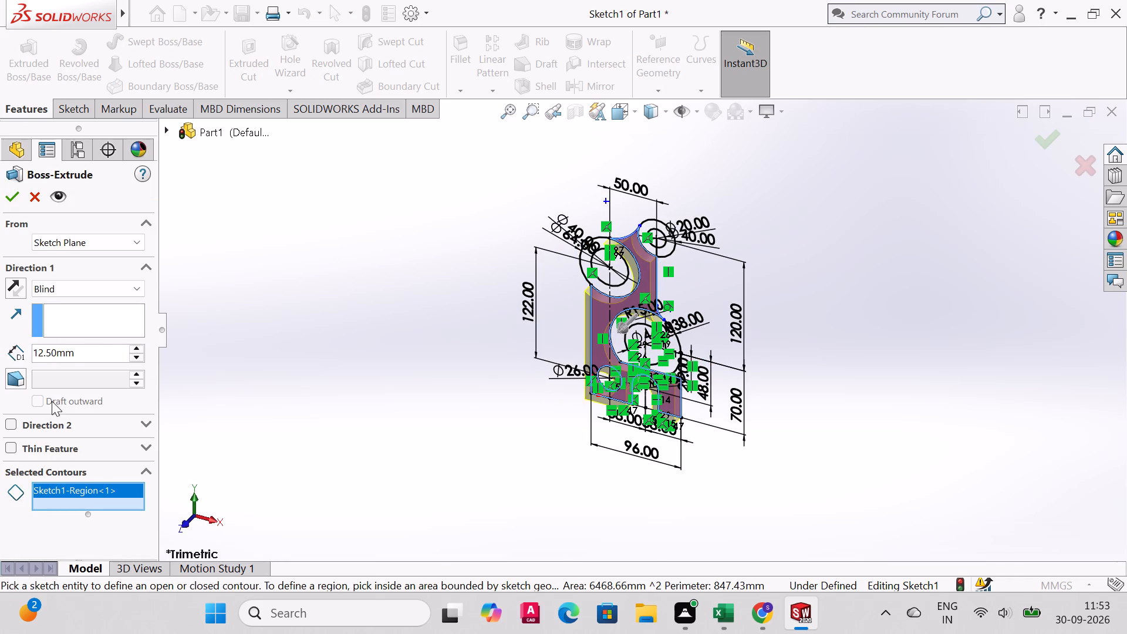
{"action": "left_click", "coordinate": [9, 200]}
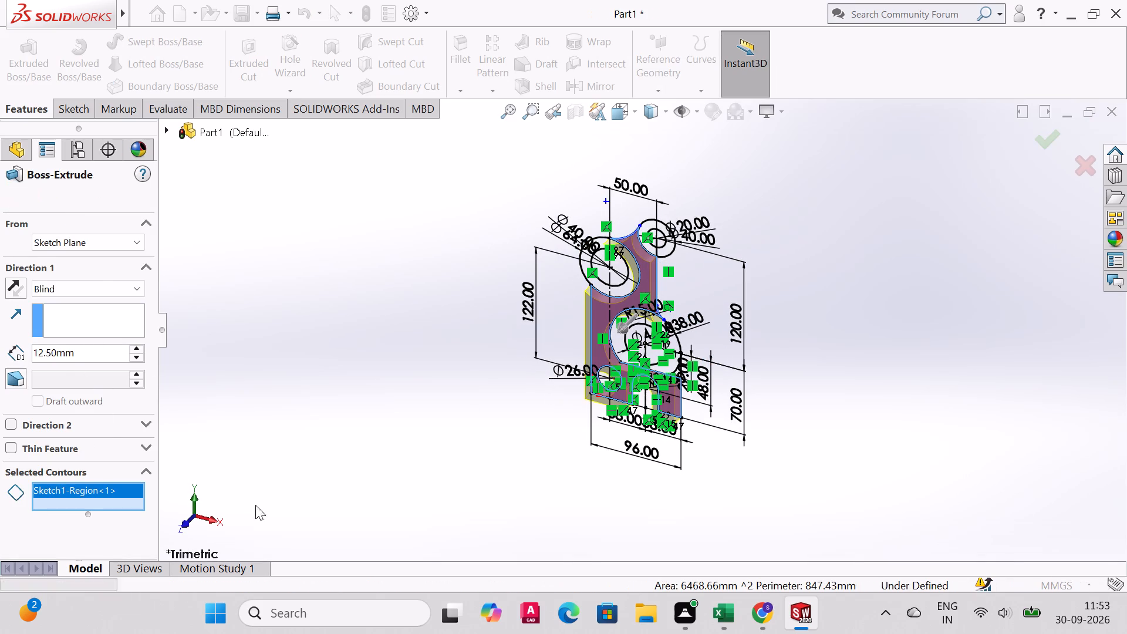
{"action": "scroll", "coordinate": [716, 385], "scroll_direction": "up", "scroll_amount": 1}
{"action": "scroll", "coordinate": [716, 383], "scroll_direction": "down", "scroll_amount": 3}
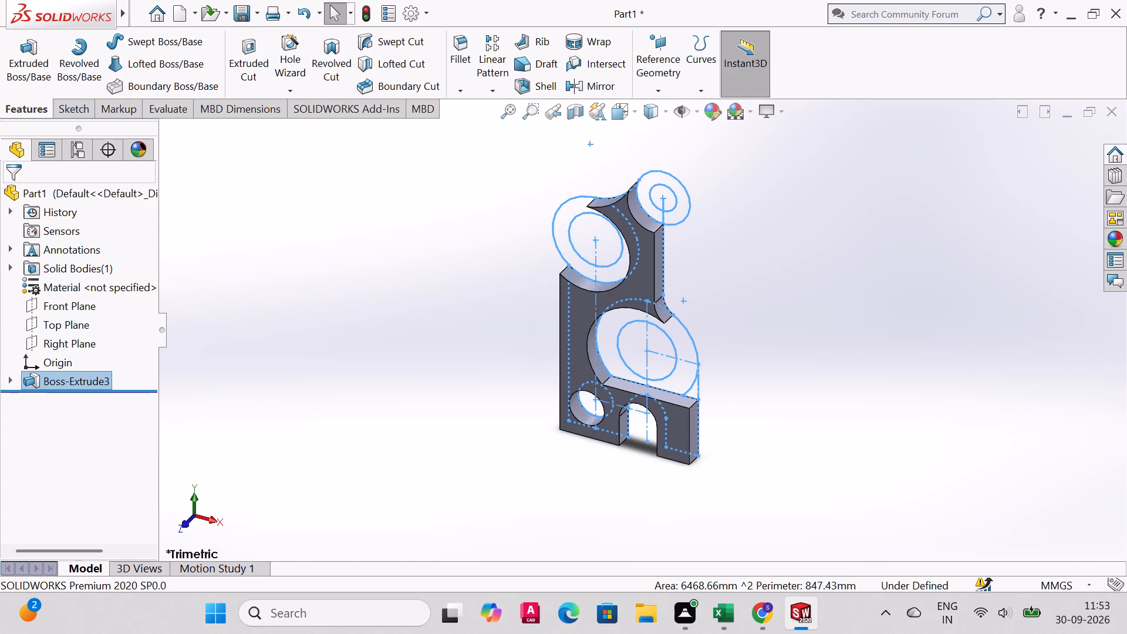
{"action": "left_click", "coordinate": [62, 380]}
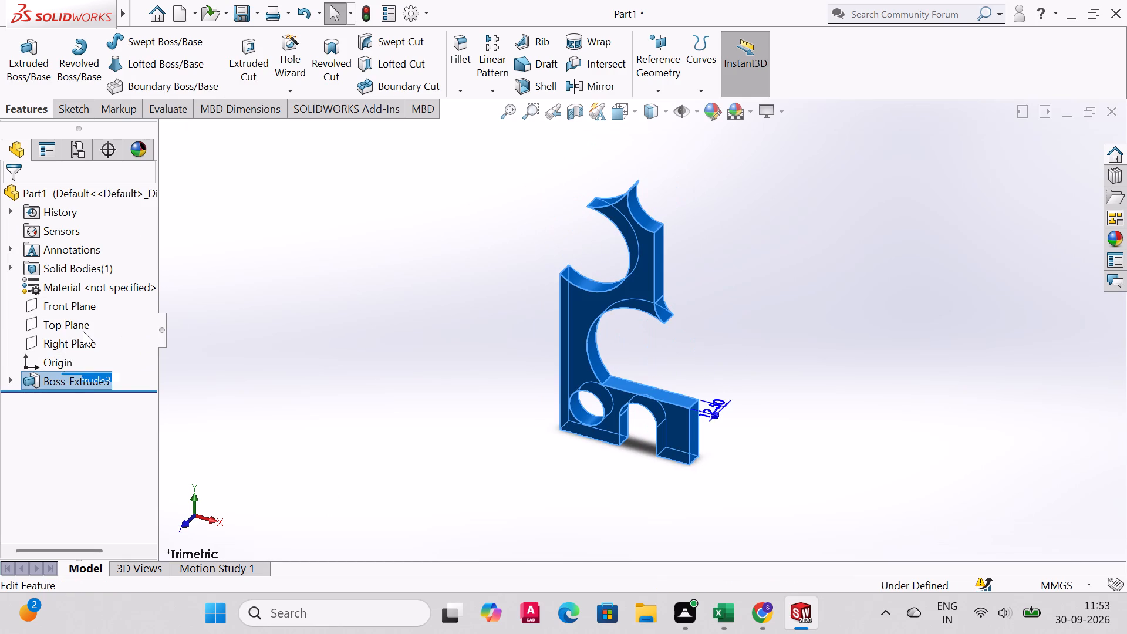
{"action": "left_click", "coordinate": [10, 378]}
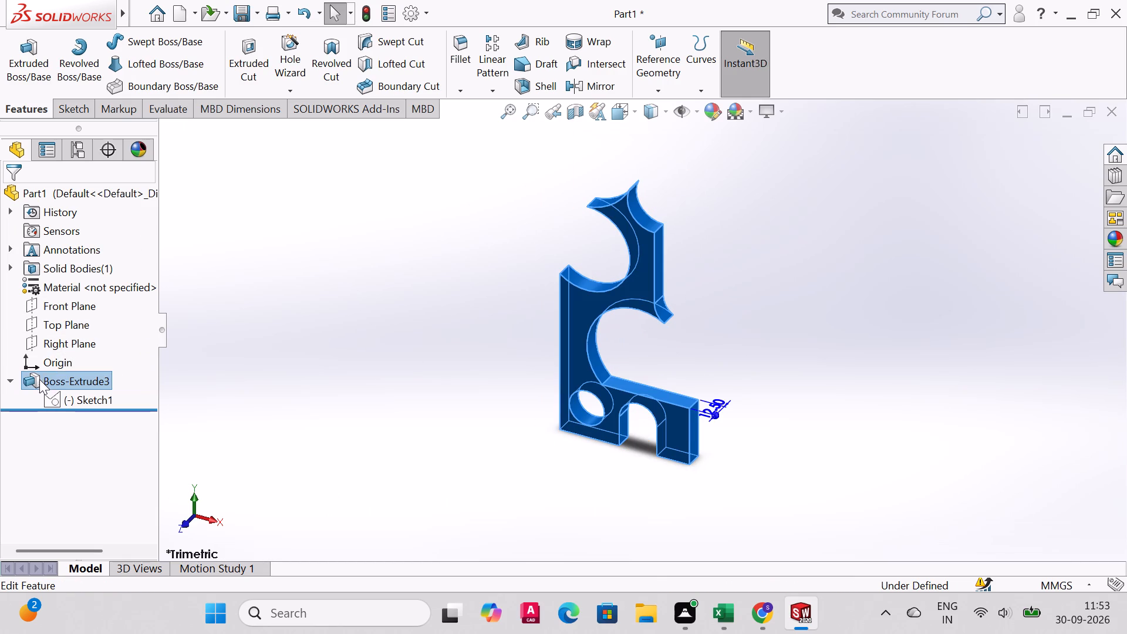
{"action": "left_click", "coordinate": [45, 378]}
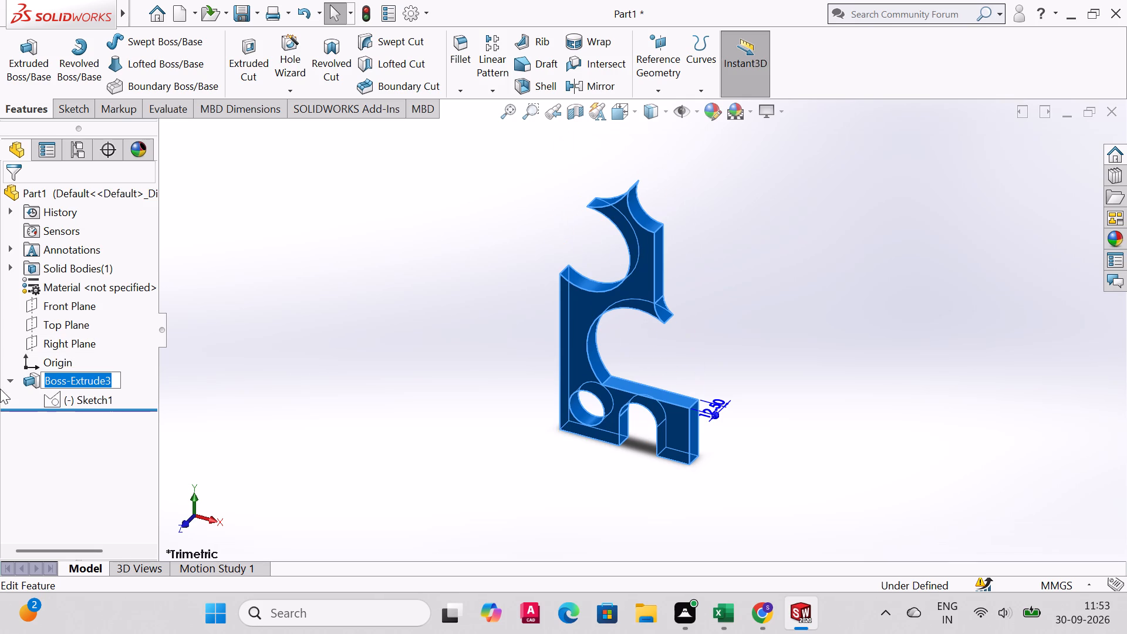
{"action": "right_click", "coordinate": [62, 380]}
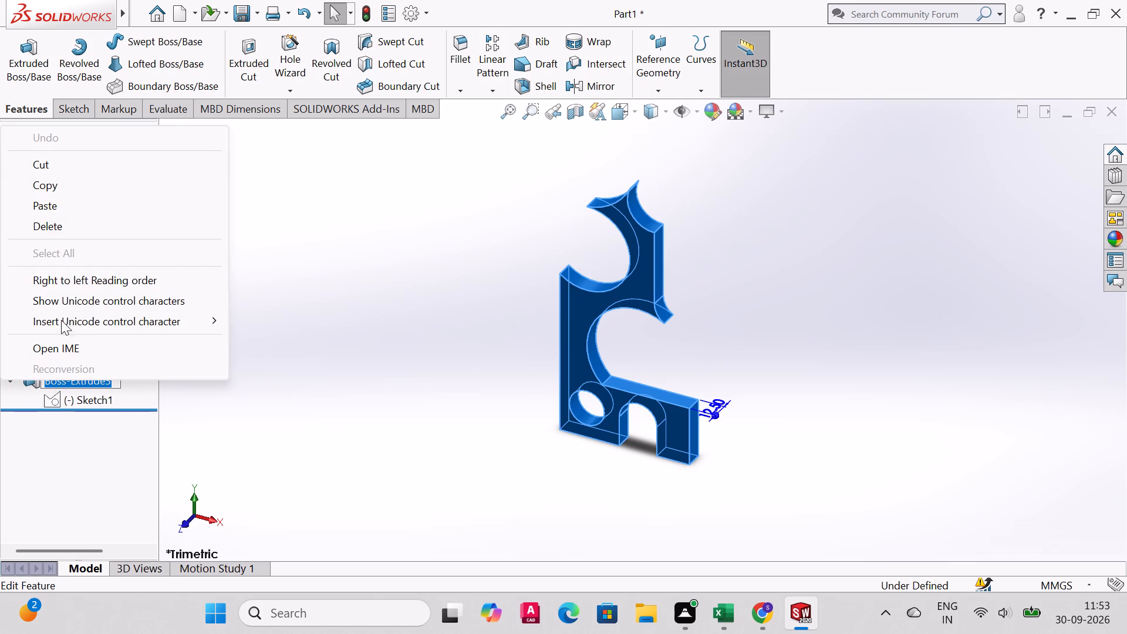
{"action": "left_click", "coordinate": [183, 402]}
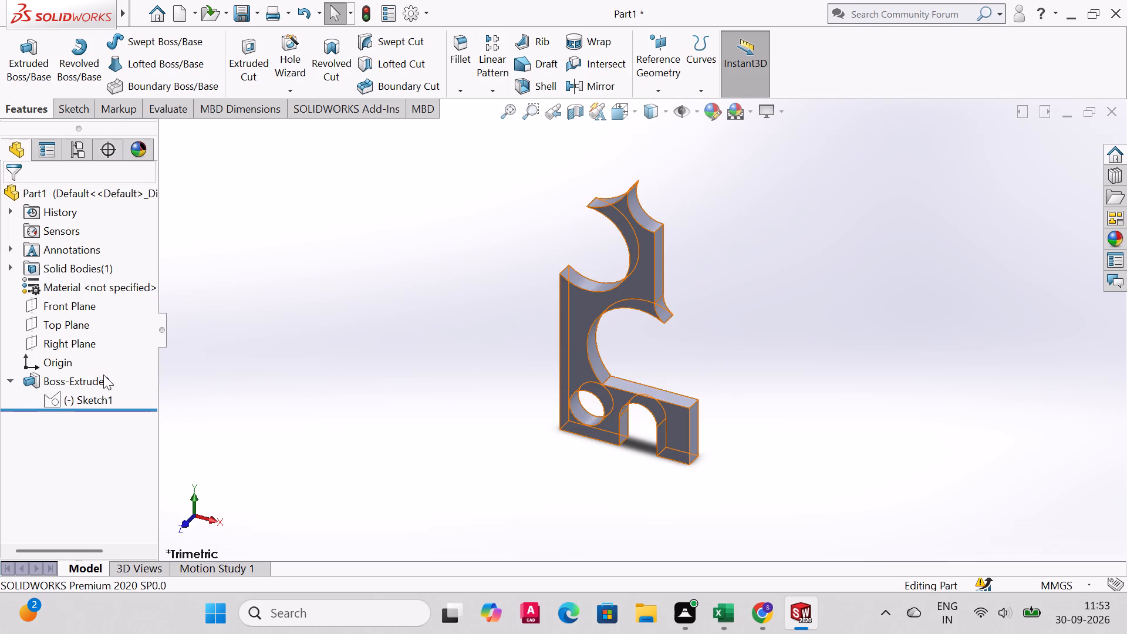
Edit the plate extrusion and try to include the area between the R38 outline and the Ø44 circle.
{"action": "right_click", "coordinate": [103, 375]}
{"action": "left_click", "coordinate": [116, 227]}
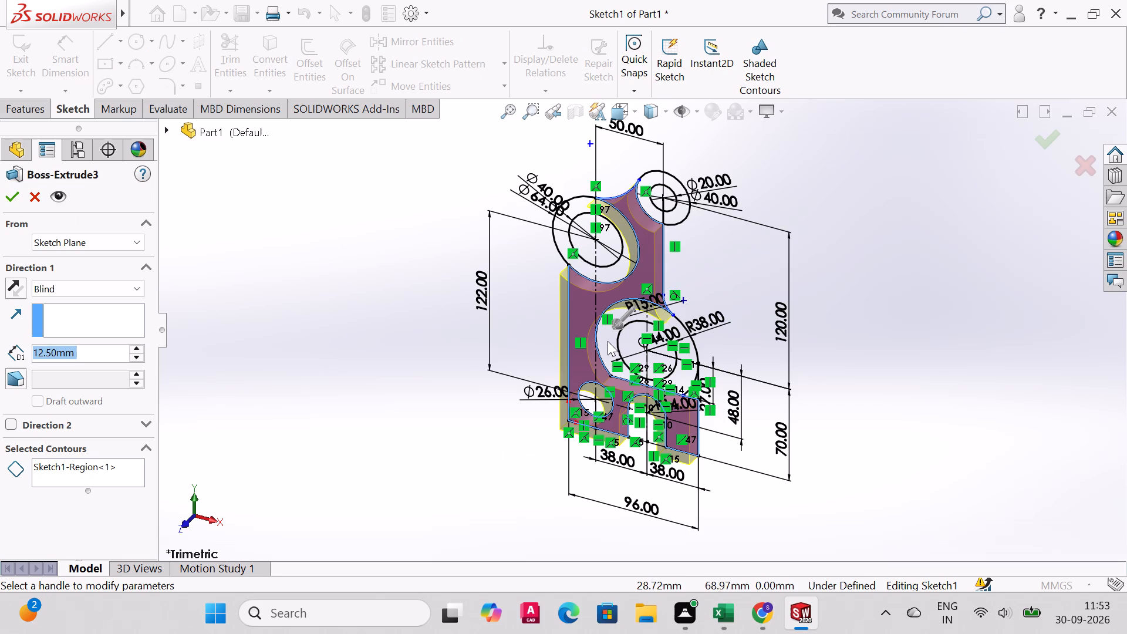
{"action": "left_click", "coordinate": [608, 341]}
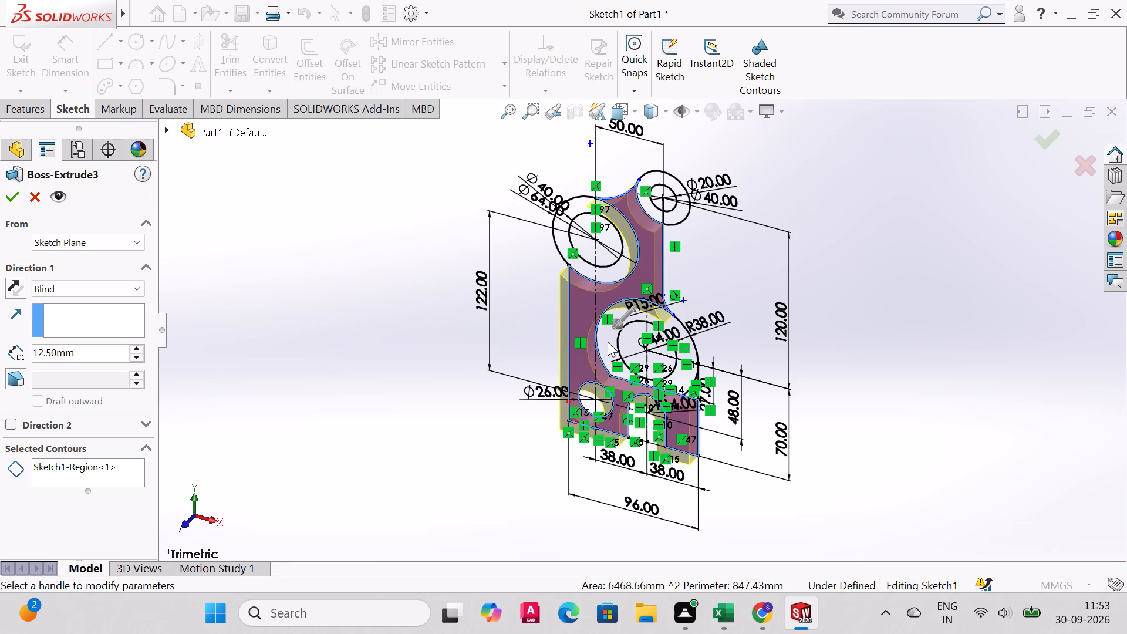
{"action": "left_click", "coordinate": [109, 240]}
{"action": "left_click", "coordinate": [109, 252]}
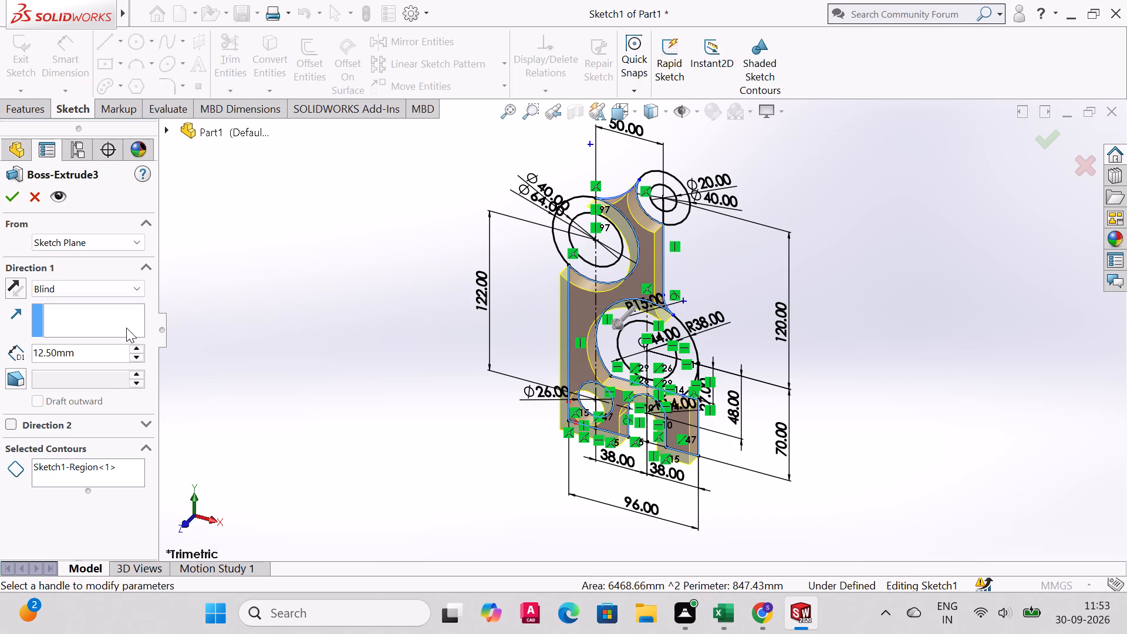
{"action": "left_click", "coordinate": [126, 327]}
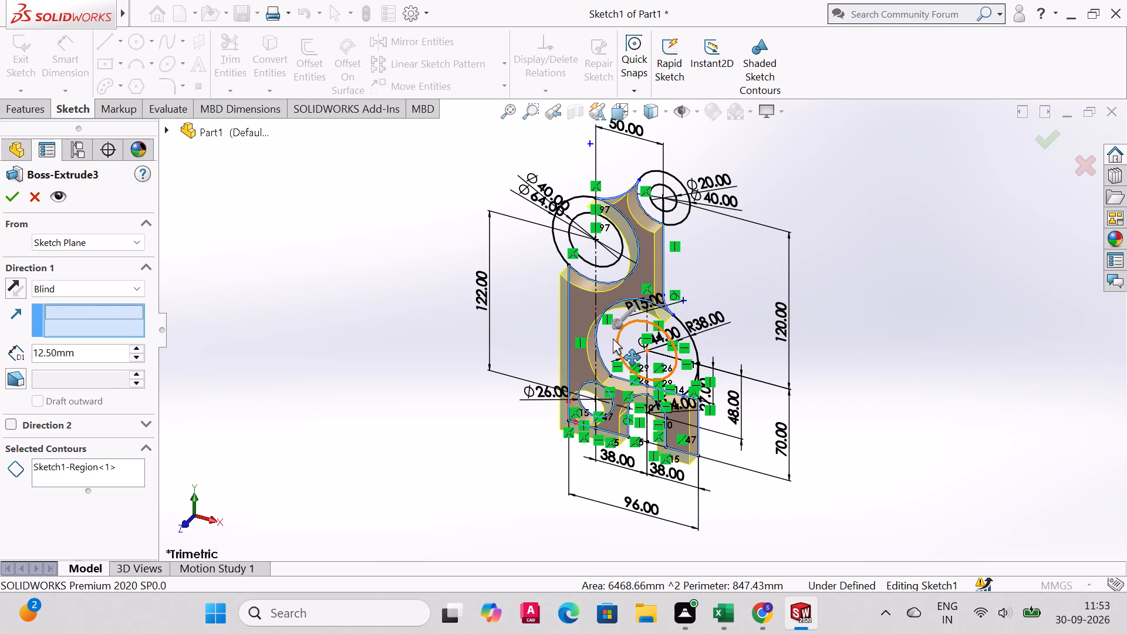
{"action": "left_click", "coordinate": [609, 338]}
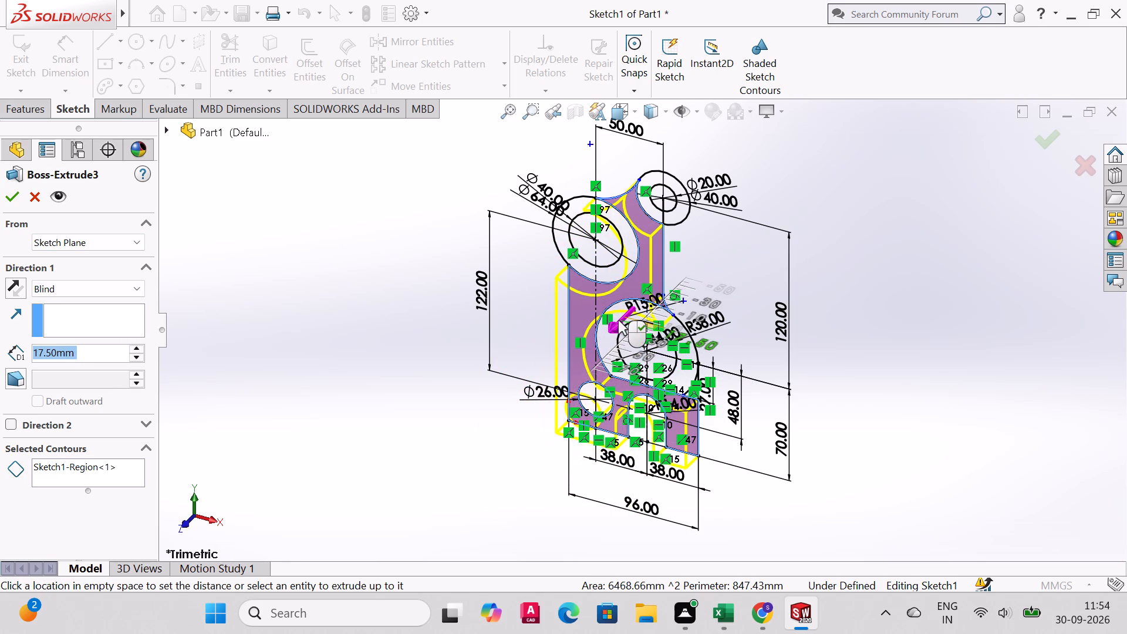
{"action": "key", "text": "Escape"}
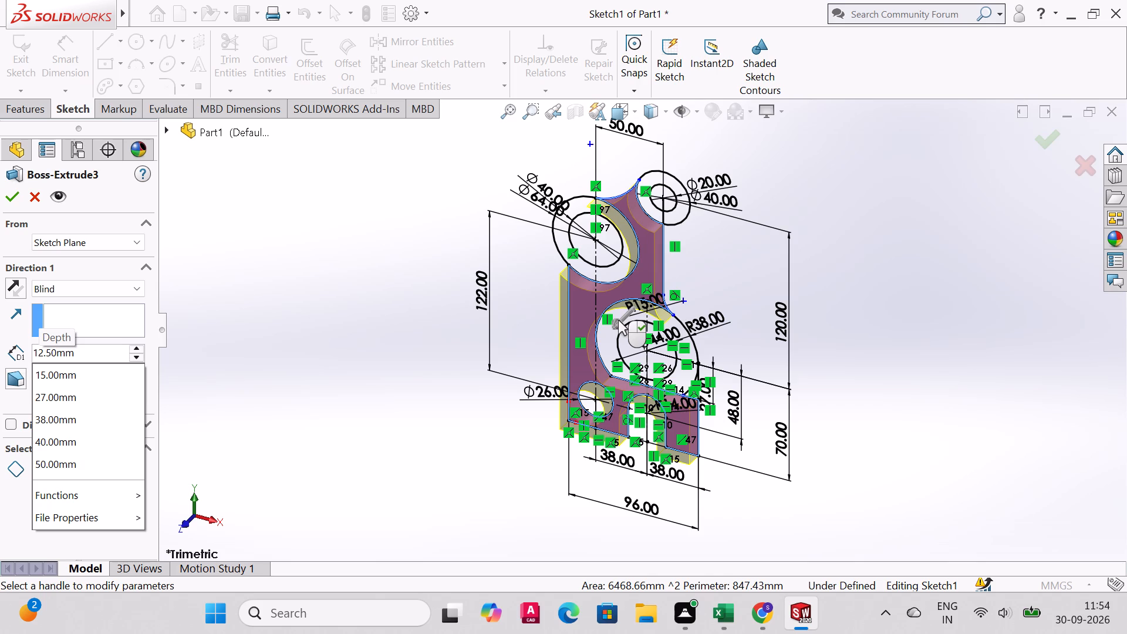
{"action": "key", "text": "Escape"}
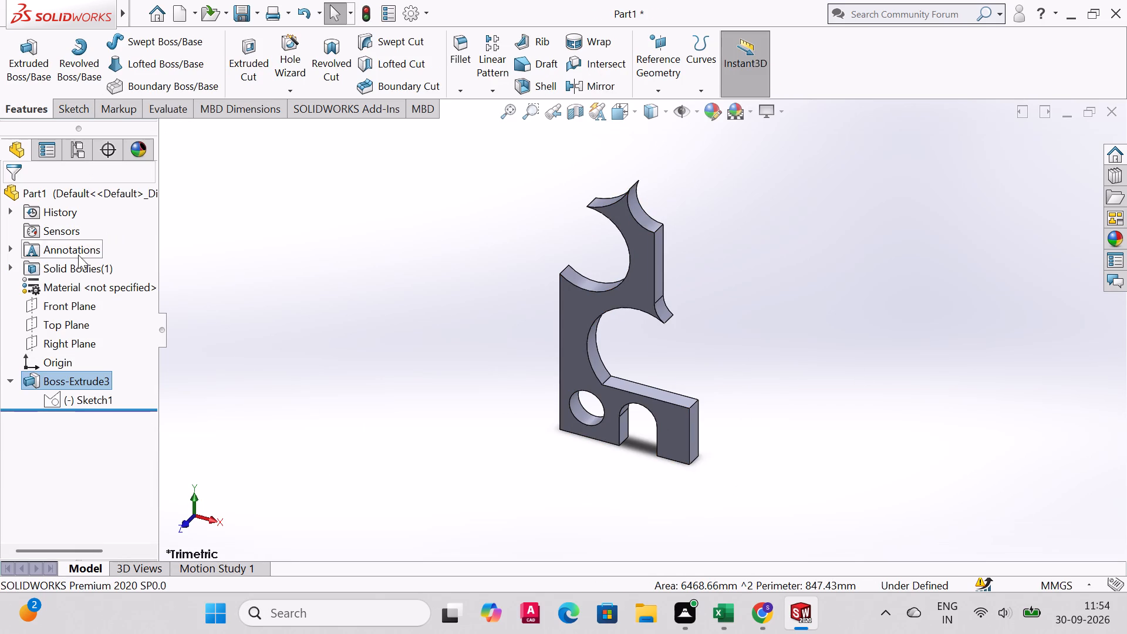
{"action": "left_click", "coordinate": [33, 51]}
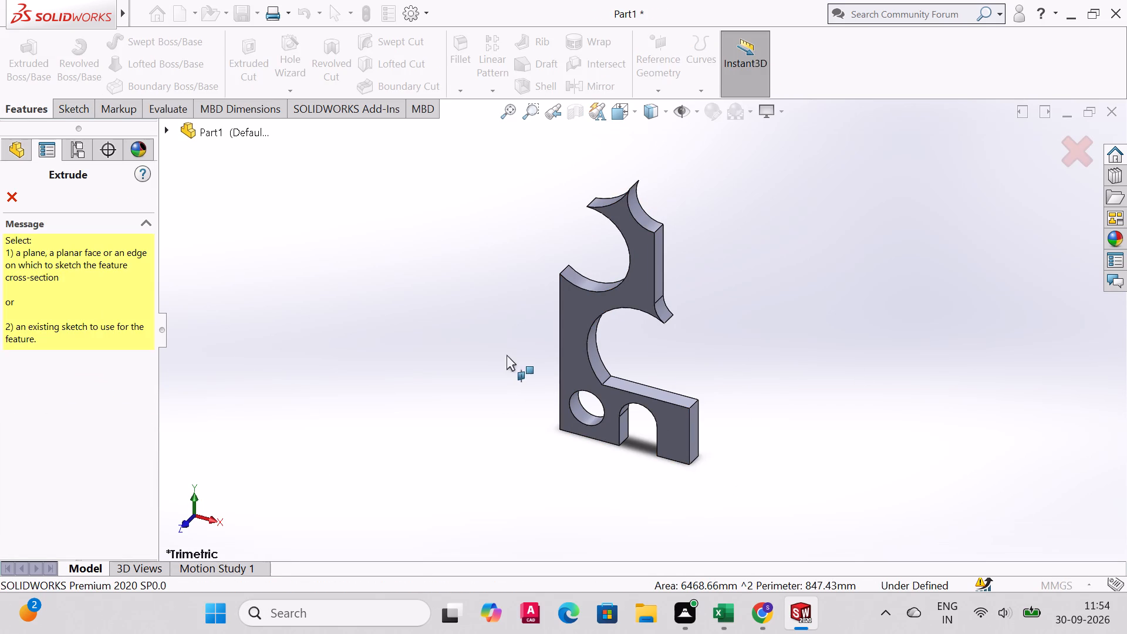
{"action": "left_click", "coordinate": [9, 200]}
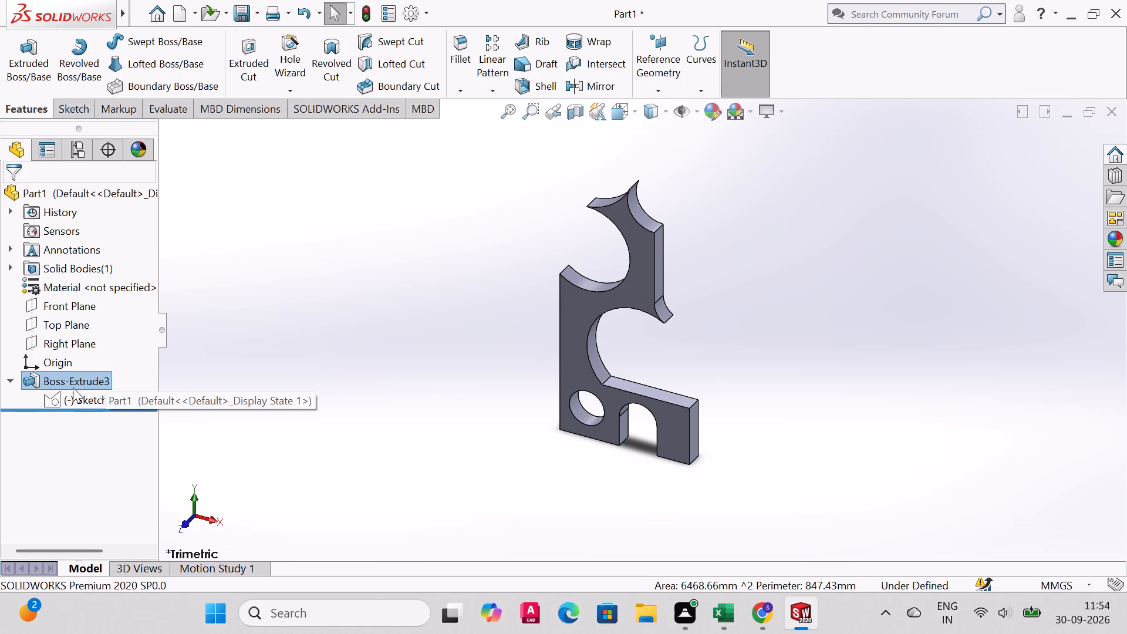
Reopen the plate extrusion for editing and try to add the areas around the Ø44 circle and inside the Ø64 circle.
{"action": "left_click", "coordinate": [86, 383]}
{"action": "left_click", "coordinate": [100, 339]}
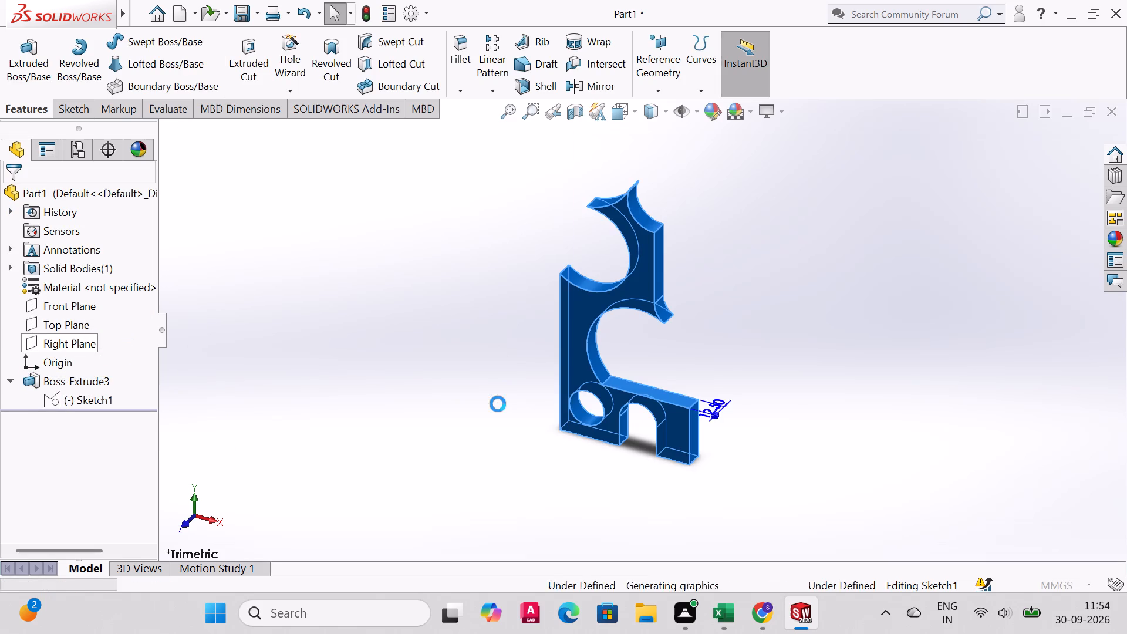
{"action": "scroll", "coordinate": [694, 379], "scroll_direction": "up", "scroll_amount": 4}
{"action": "scroll", "coordinate": [697, 375], "scroll_direction": "down", "scroll_amount": 12}
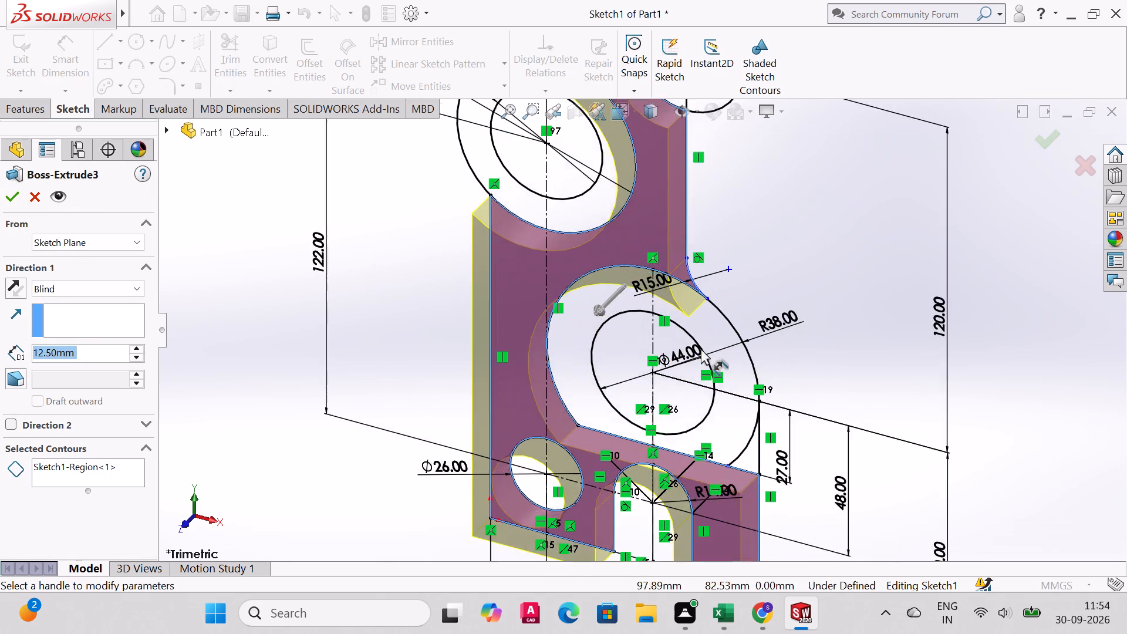
{"action": "scroll", "coordinate": [701, 349], "scroll_direction": "up", "scroll_amount": 1}
{"action": "left_click", "coordinate": [734, 358]}
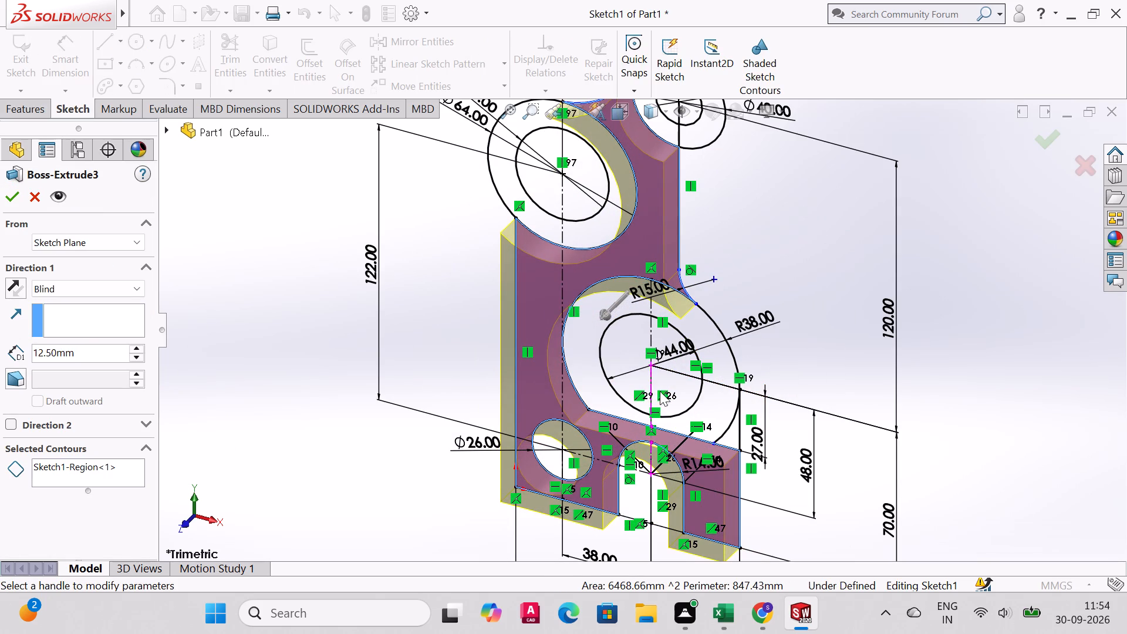
{"action": "left_click", "coordinate": [691, 420]}
{"action": "double_click", "coordinate": [711, 403]}
{"action": "left_click", "coordinate": [593, 337]}
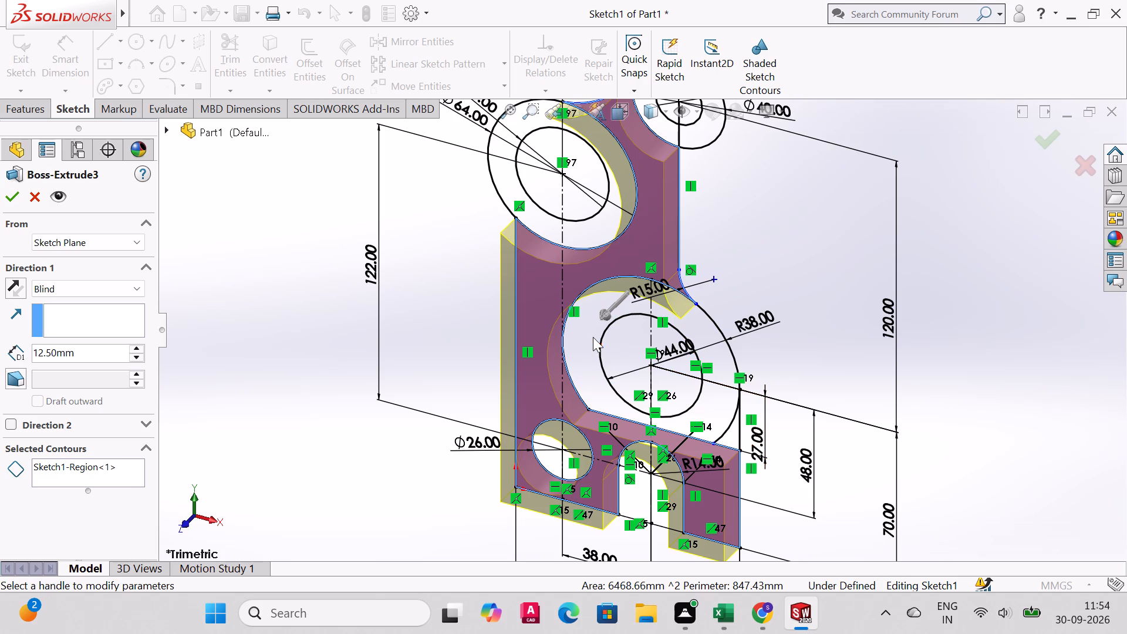
{"action": "left_click", "coordinate": [523, 220]}
{"action": "double_click", "coordinate": [530, 213]}
{"action": "left_click", "coordinate": [75, 321]}
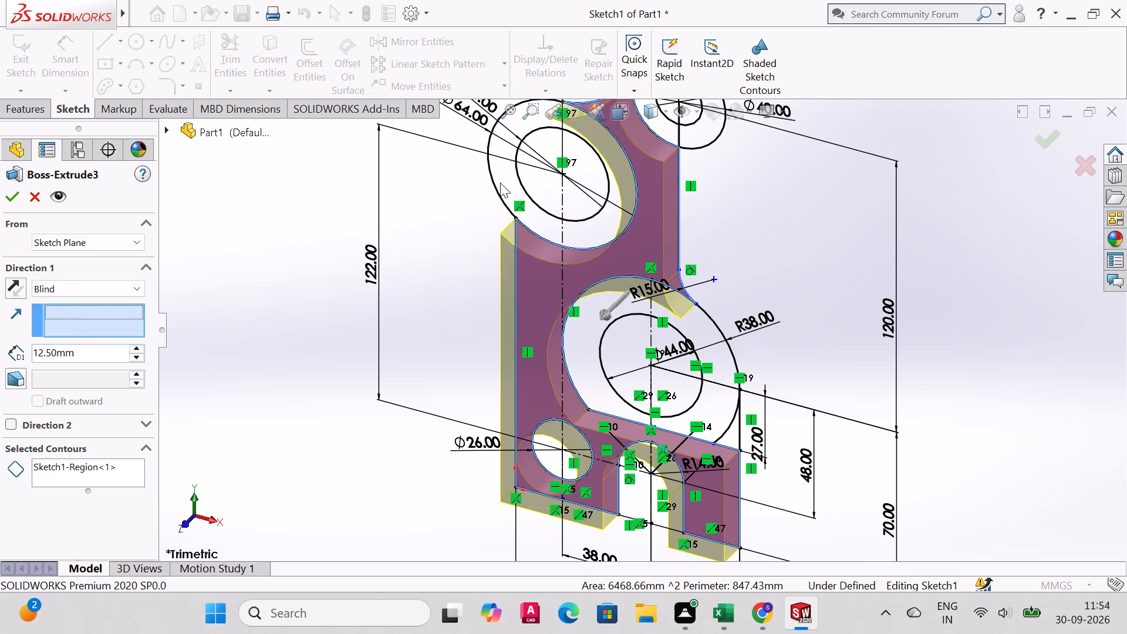
{"action": "double_click", "coordinate": [505, 177]}
{"action": "left_click", "coordinate": [568, 230]}
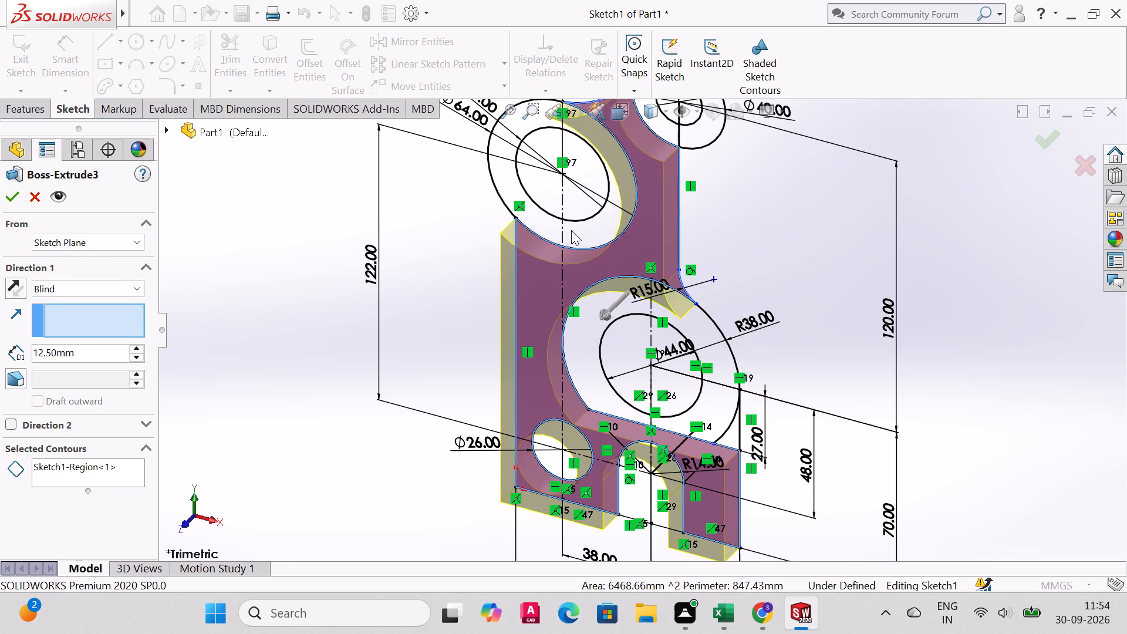
{"action": "double_click", "coordinate": [571, 230]}
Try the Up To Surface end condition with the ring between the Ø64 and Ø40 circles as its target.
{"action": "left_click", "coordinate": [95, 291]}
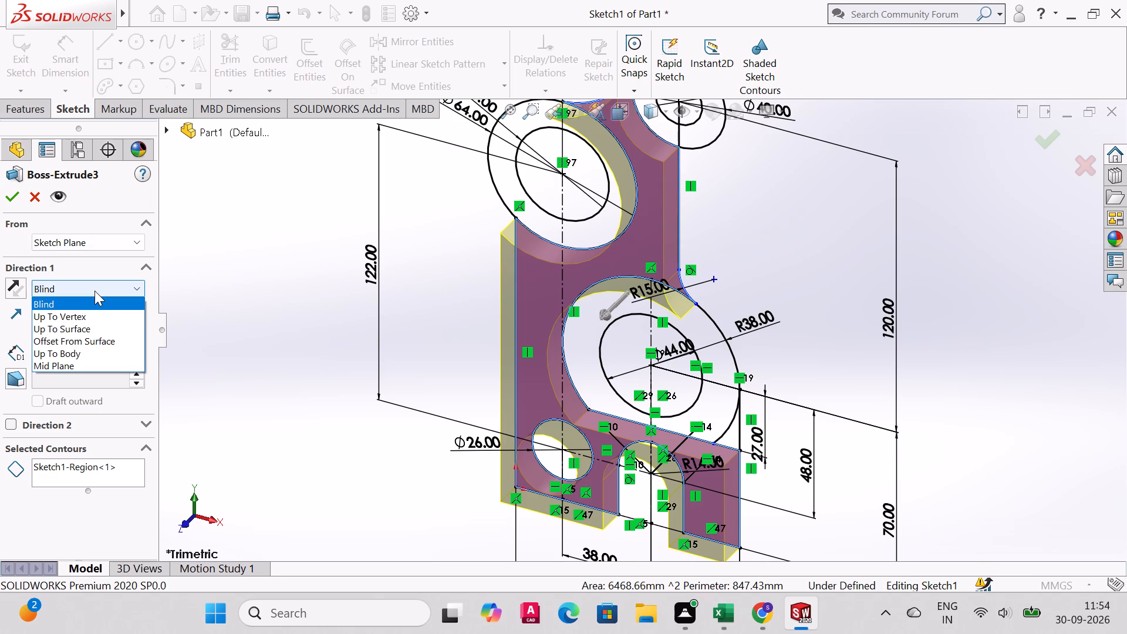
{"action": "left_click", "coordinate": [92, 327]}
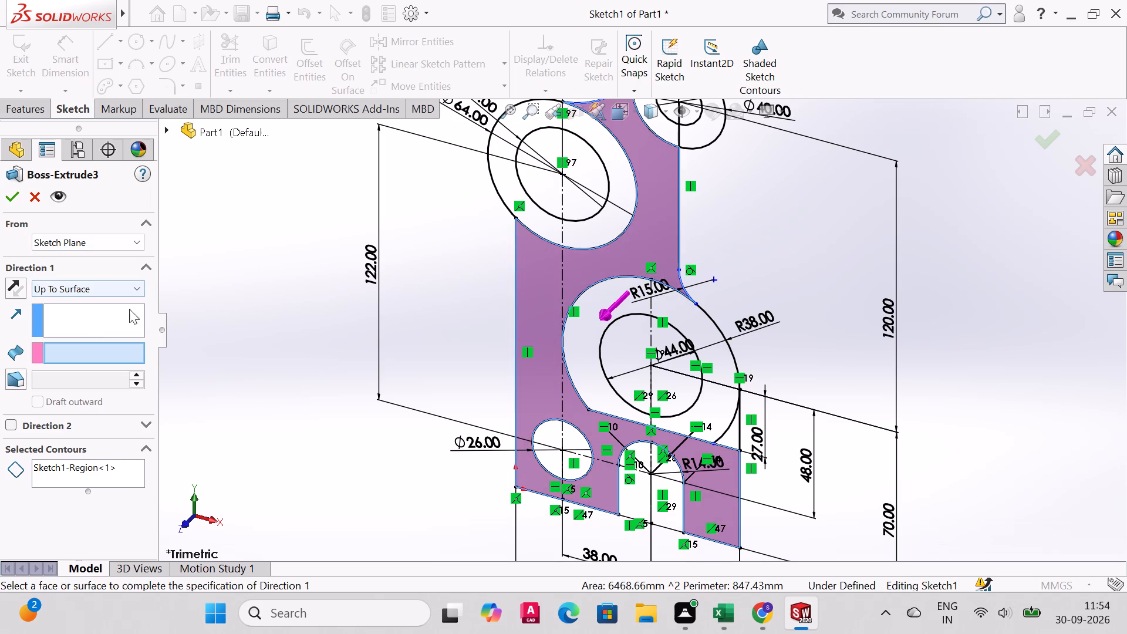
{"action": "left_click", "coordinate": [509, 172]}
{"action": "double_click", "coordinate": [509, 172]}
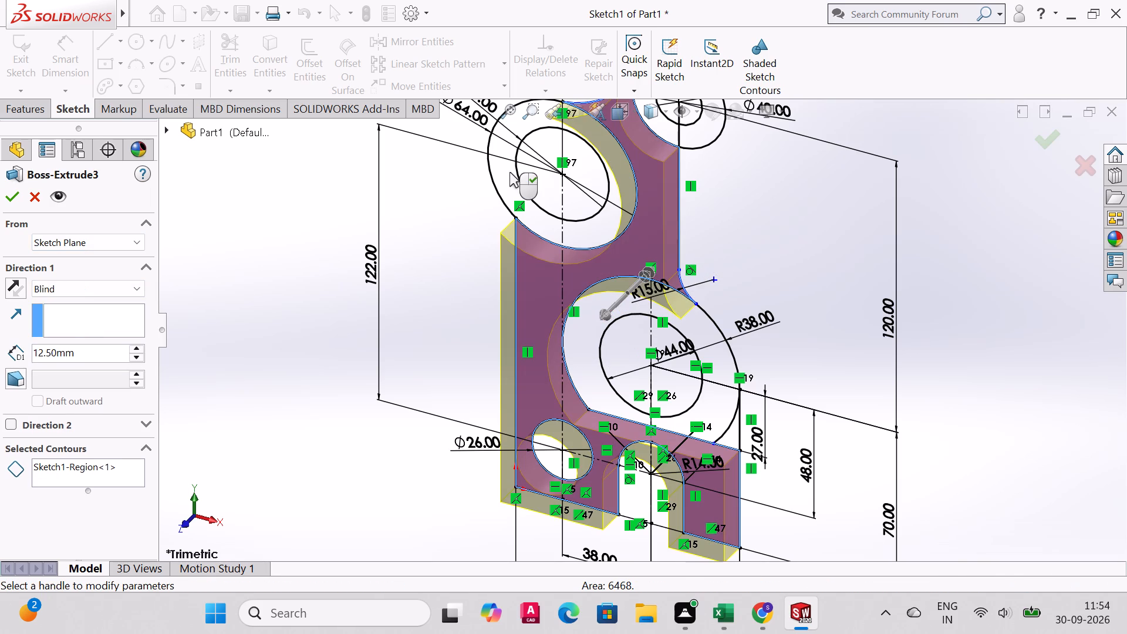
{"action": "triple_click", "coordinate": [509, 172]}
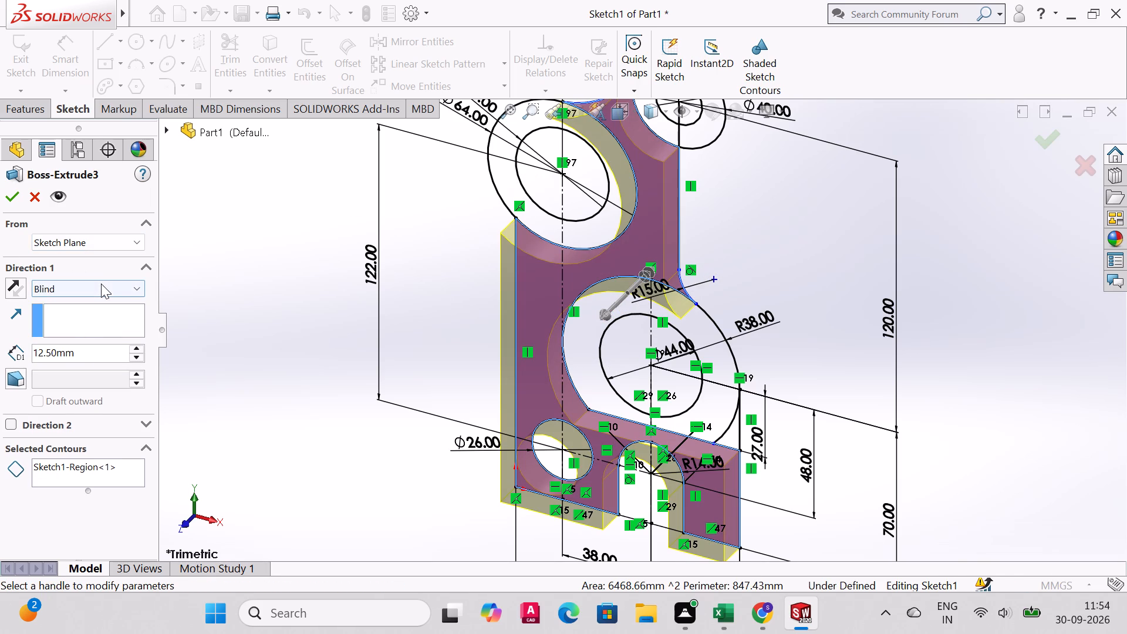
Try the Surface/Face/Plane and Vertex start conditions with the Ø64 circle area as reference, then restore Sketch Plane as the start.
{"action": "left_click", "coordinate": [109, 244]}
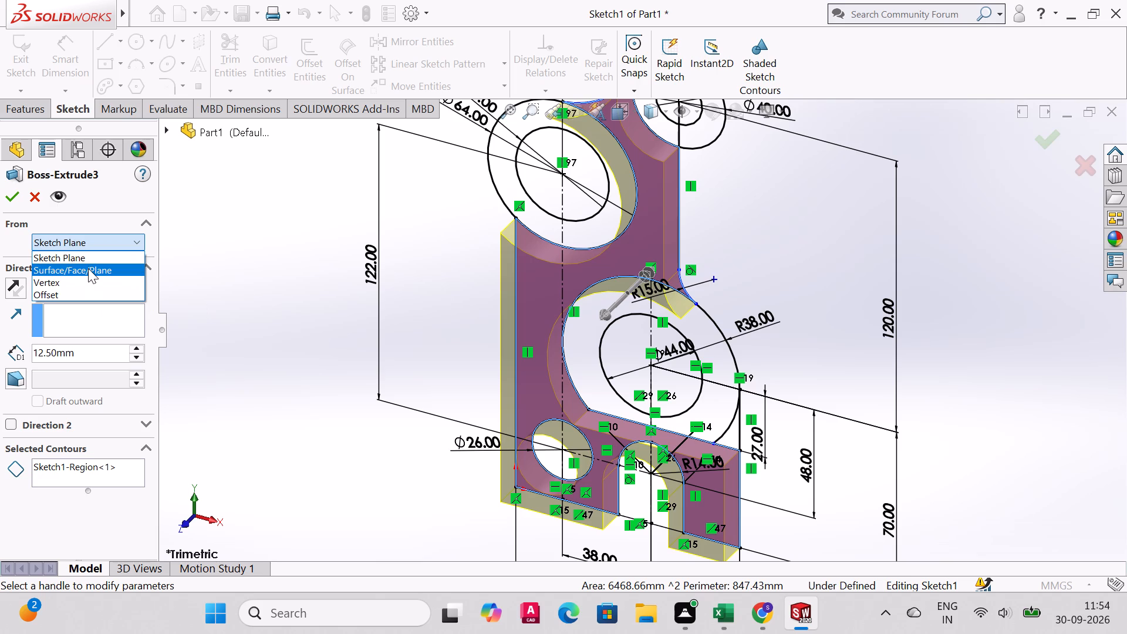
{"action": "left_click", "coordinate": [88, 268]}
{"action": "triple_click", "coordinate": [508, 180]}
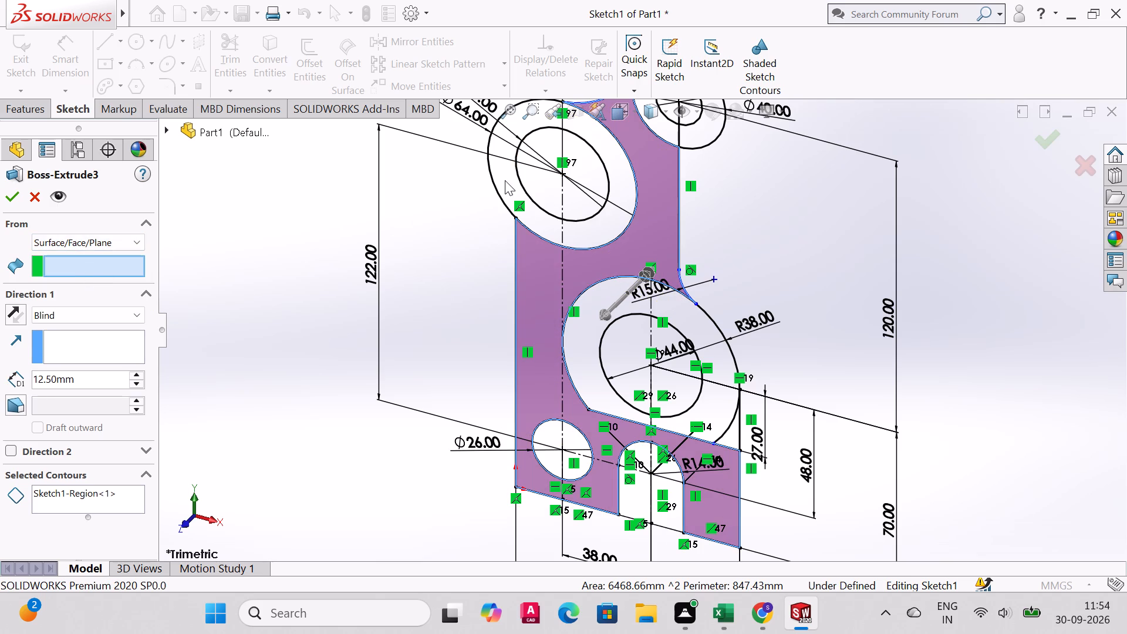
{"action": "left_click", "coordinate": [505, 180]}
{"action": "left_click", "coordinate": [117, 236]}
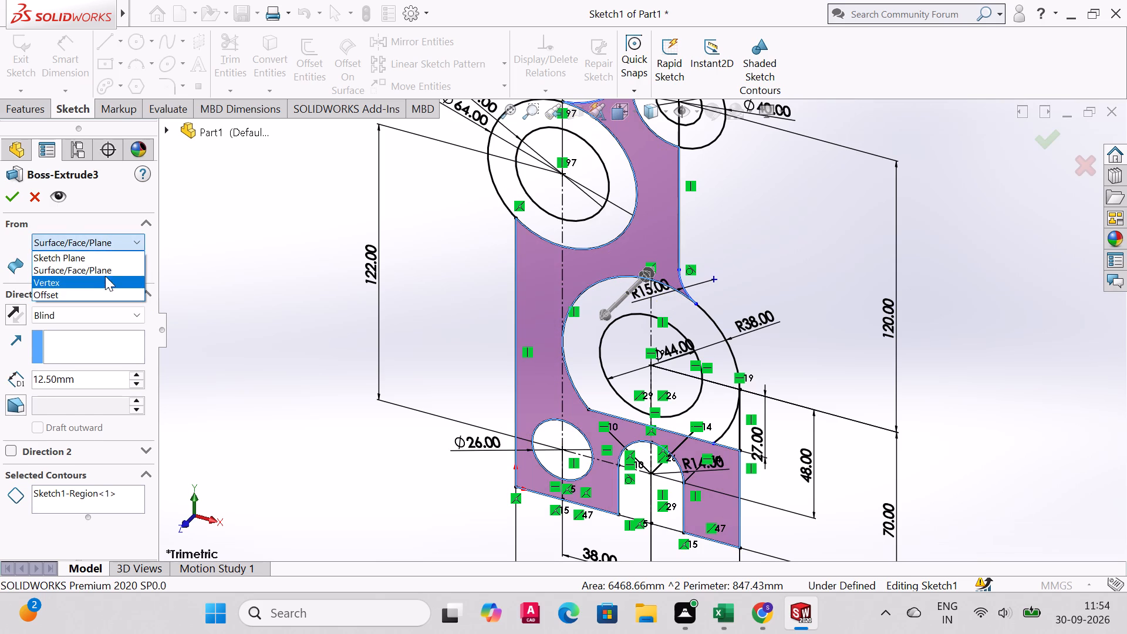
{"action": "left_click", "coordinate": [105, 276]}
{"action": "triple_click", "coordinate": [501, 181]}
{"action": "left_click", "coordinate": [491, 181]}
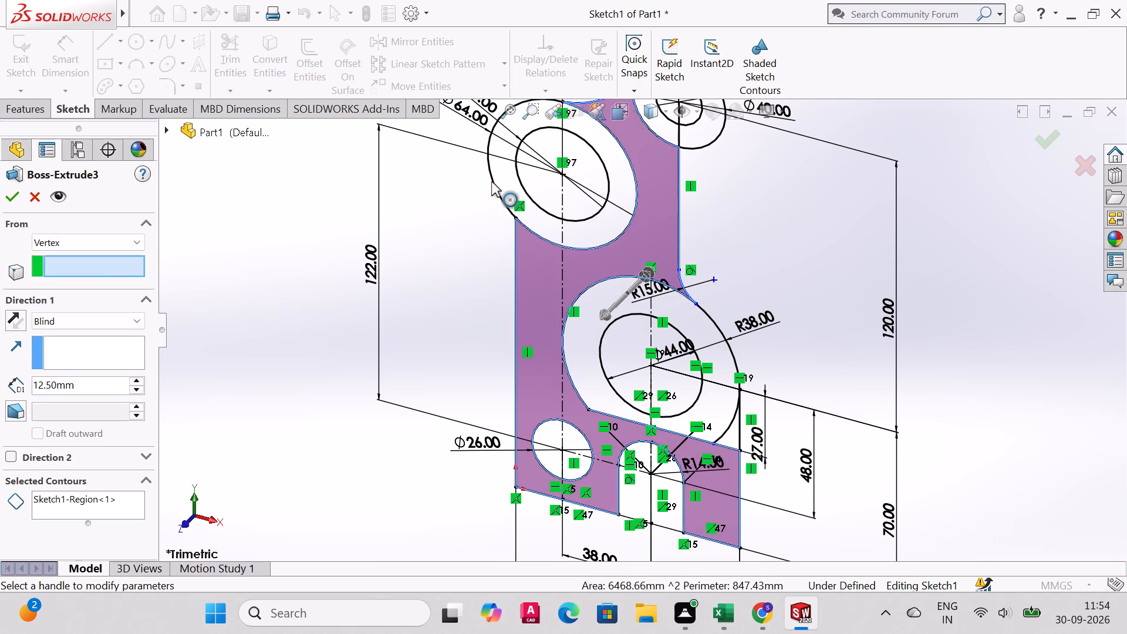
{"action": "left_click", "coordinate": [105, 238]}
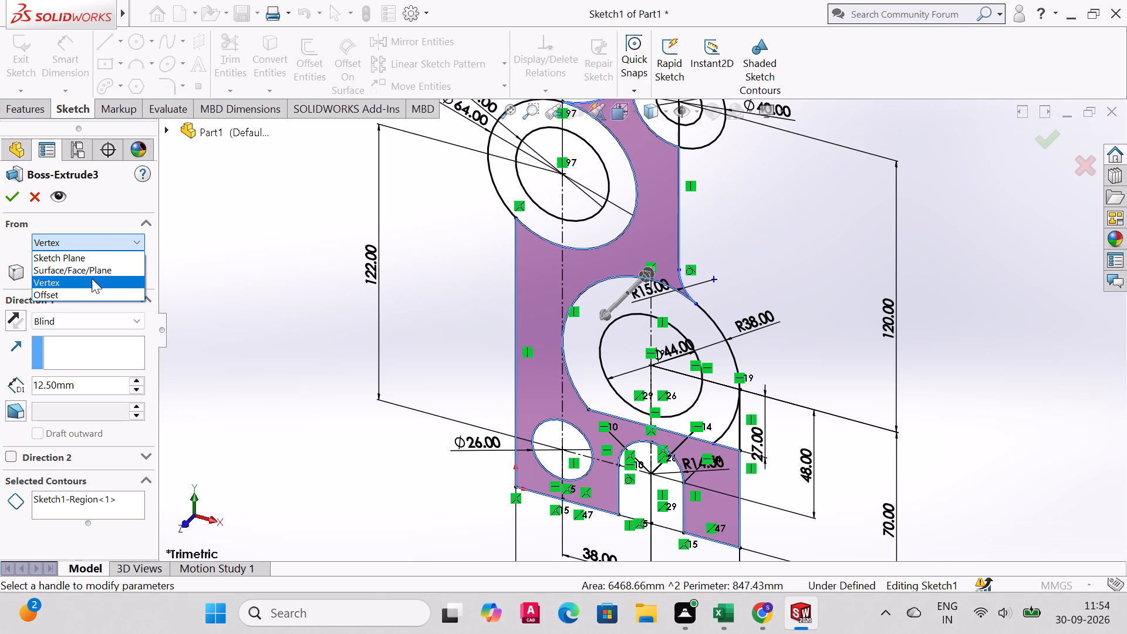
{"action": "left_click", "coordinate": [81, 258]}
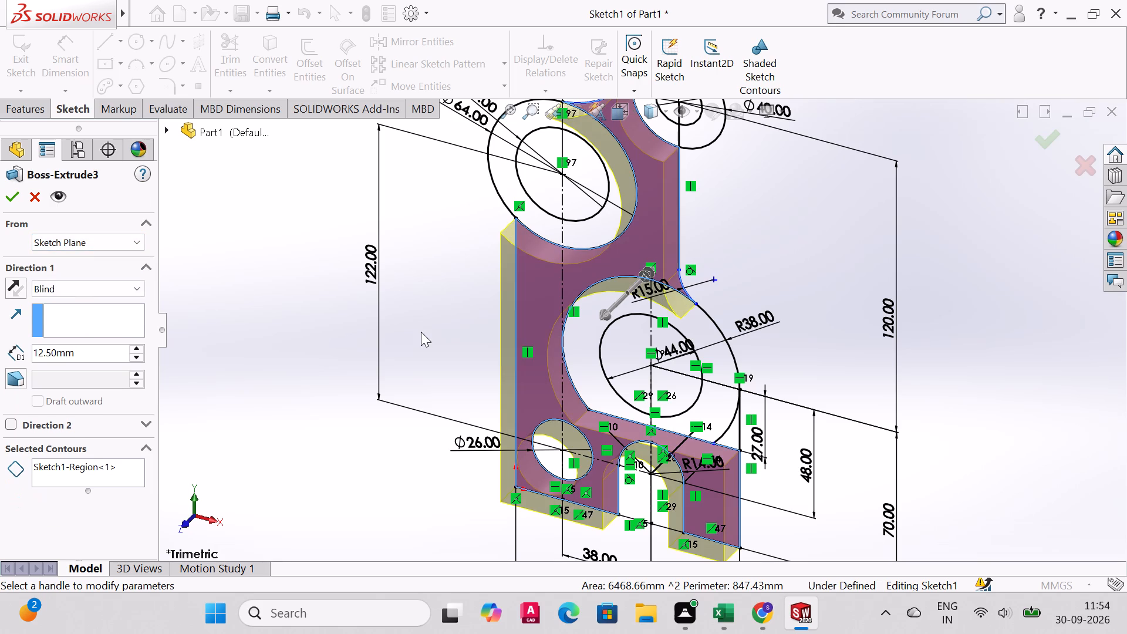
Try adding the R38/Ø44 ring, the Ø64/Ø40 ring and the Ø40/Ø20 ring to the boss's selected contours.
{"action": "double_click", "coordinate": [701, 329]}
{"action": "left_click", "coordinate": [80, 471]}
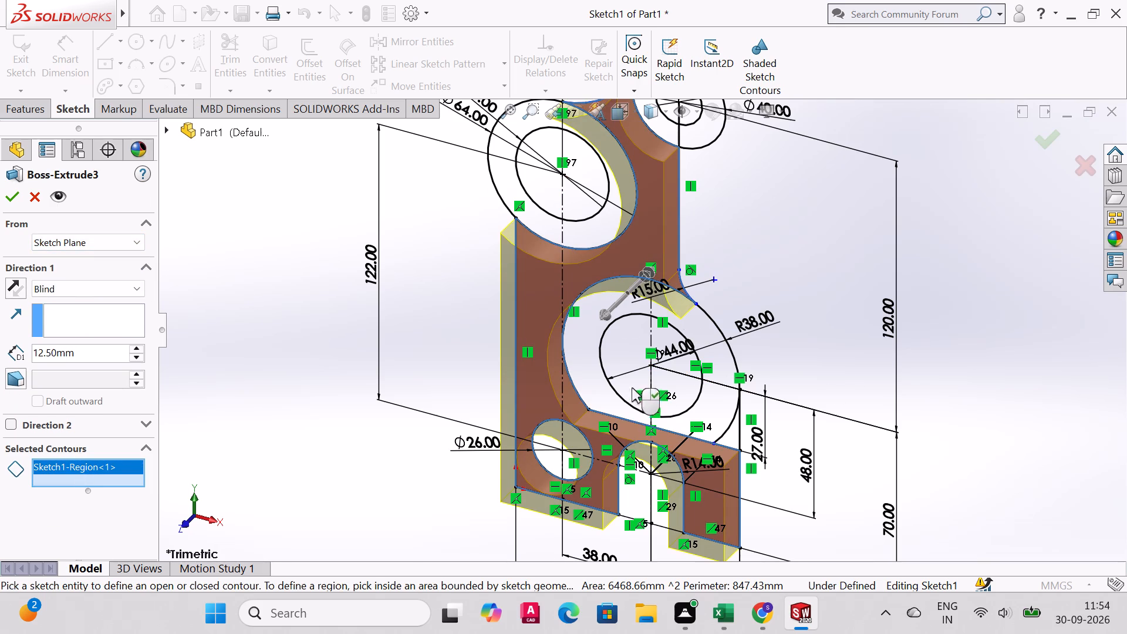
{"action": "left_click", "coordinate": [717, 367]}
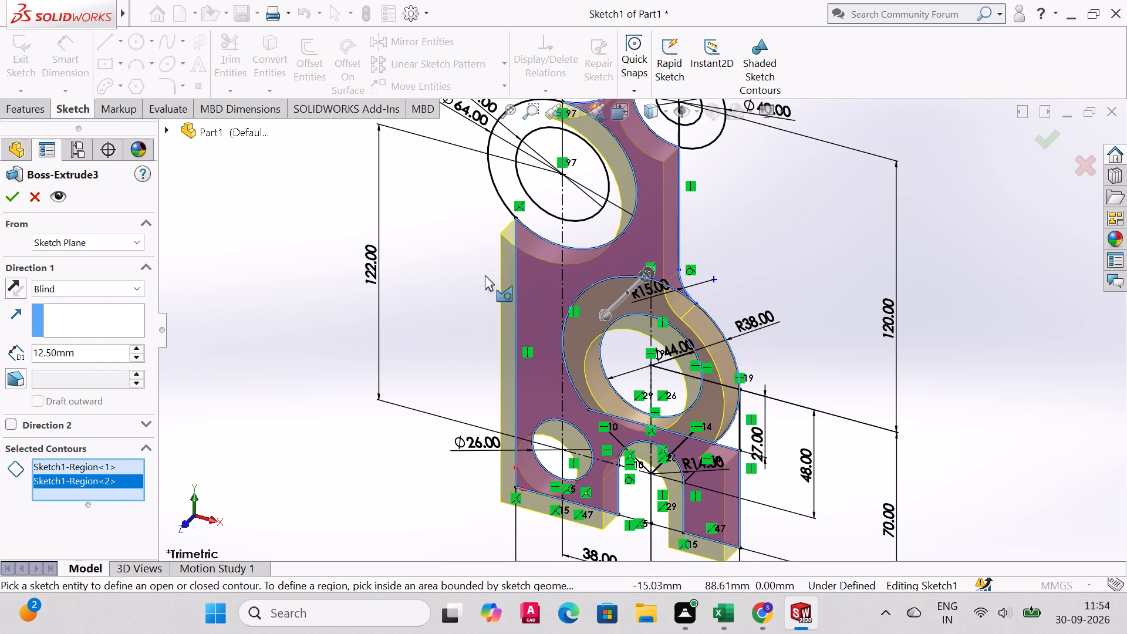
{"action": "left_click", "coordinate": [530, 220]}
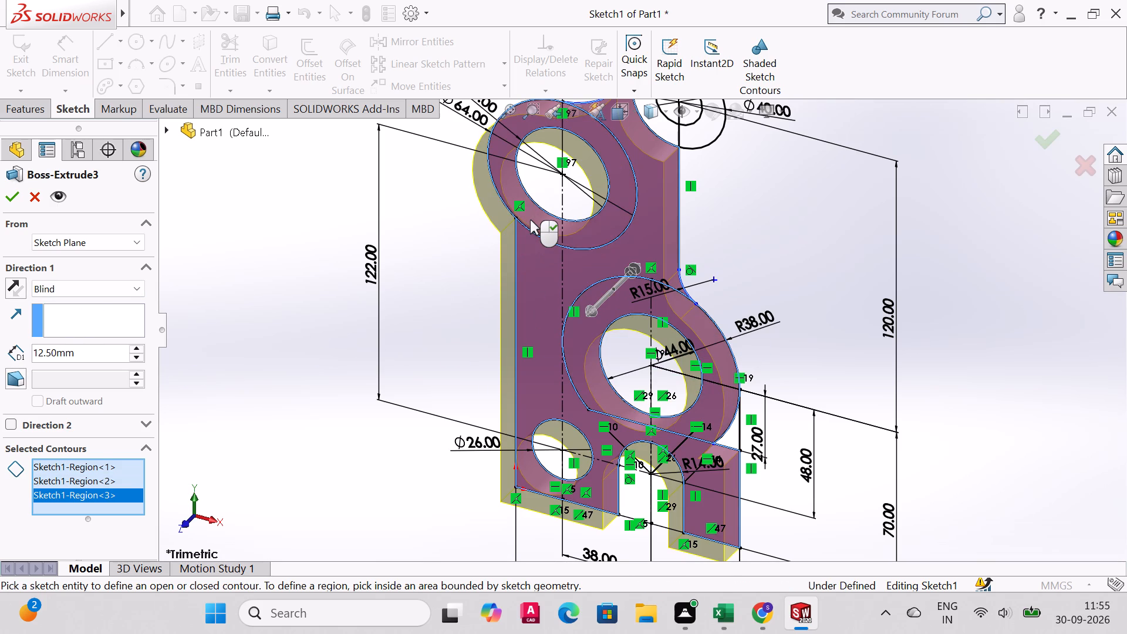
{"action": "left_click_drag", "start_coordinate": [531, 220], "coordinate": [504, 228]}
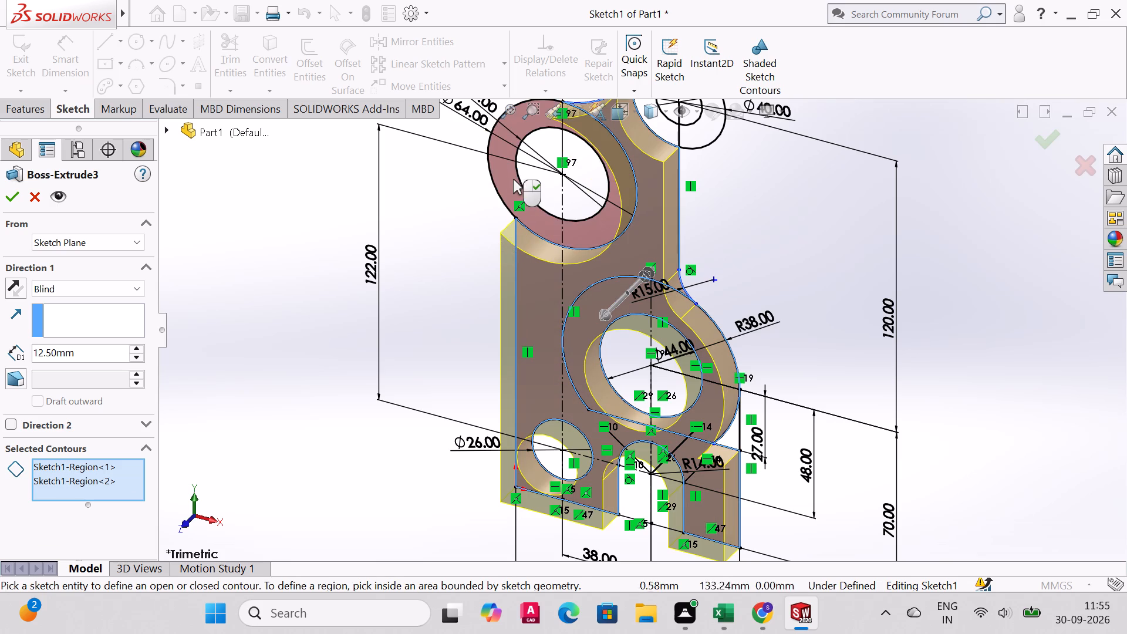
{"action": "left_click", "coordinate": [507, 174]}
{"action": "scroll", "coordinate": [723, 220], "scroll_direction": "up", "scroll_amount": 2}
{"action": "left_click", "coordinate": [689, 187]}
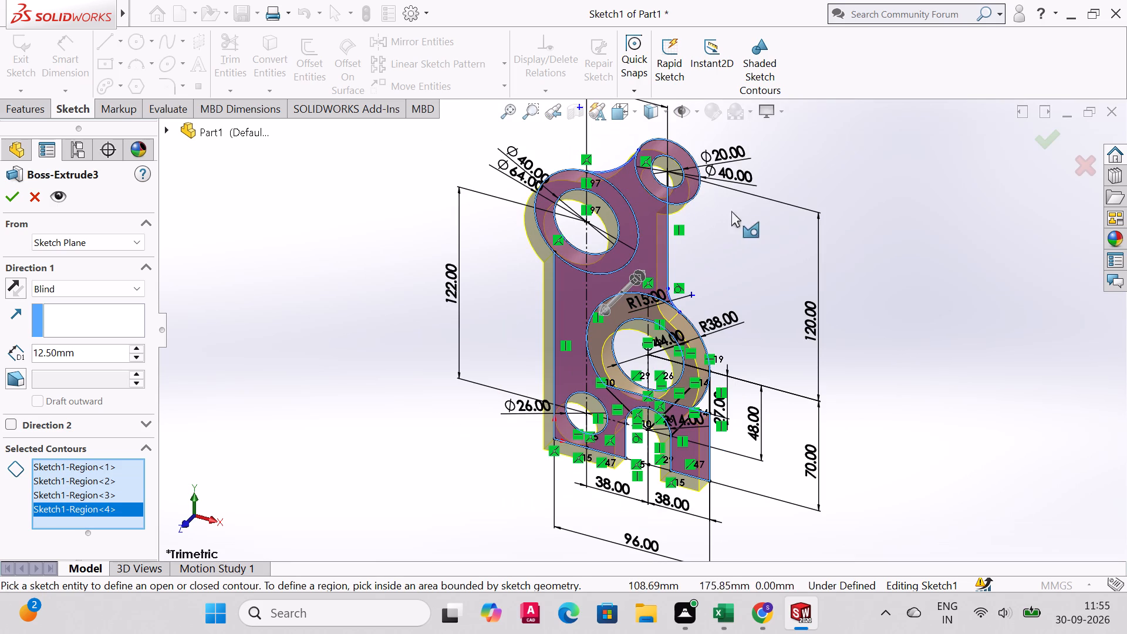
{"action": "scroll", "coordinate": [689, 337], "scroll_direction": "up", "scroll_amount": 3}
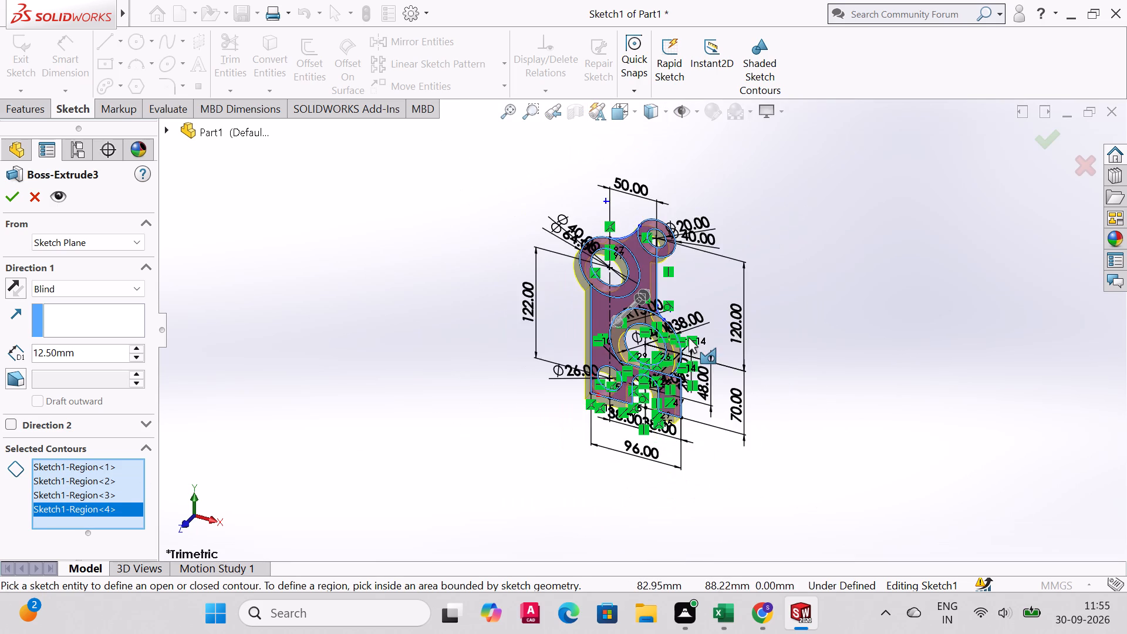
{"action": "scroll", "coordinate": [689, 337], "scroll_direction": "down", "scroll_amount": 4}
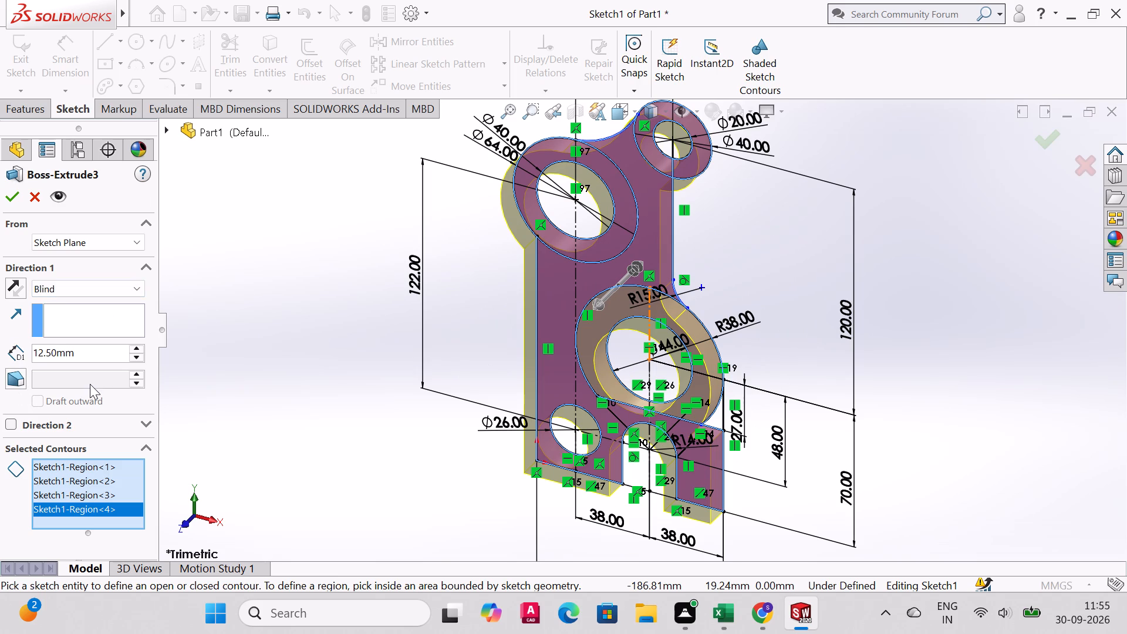
Examine the second-direction setting and which area each of the four selected contour regions covers.
{"action": "left_click", "coordinate": [91, 418]}
{"action": "left_click", "coordinate": [142, 423]}
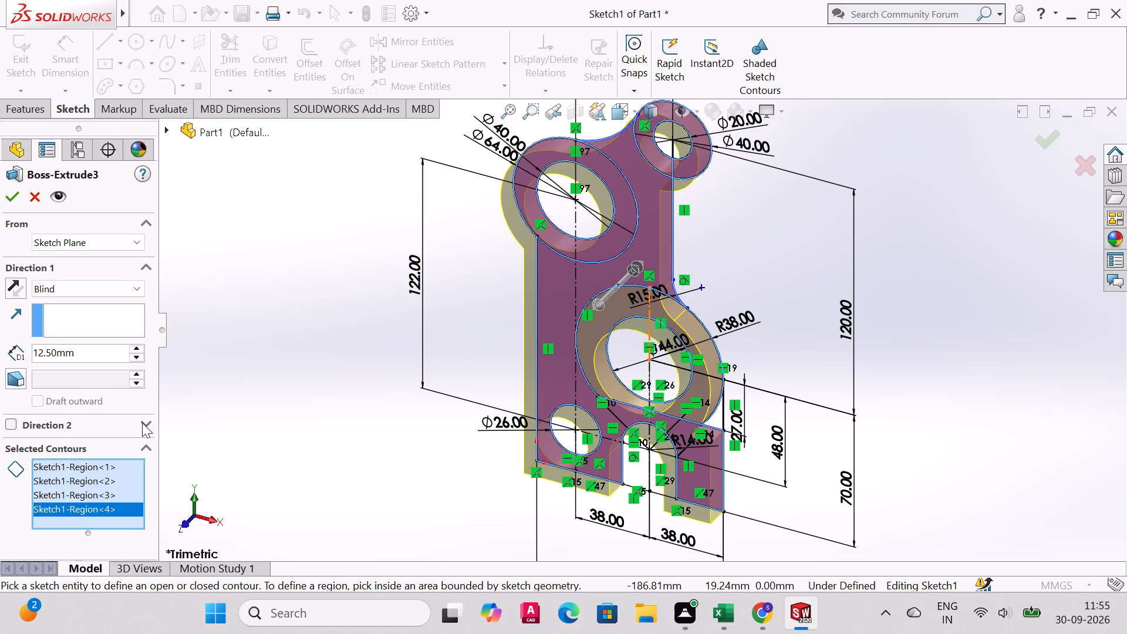
{"action": "left_click", "coordinate": [142, 423]}
{"action": "left_click", "coordinate": [141, 422]}
{"action": "left_click", "coordinate": [130, 422]}
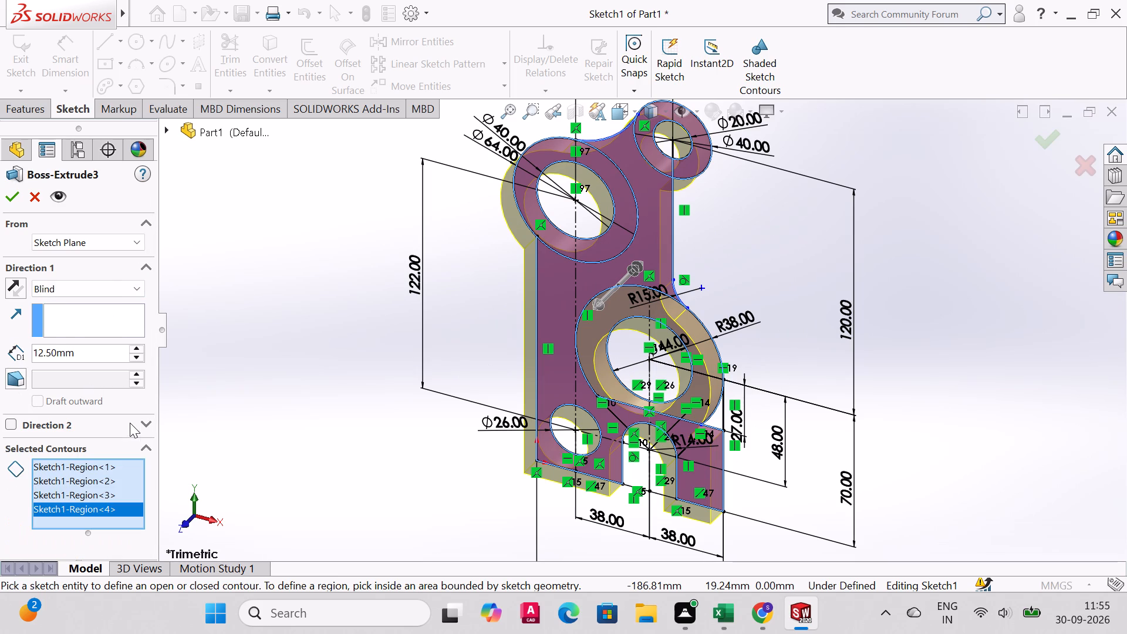
{"action": "left_click", "coordinate": [65, 325]}
{"action": "left_click", "coordinate": [82, 467]}
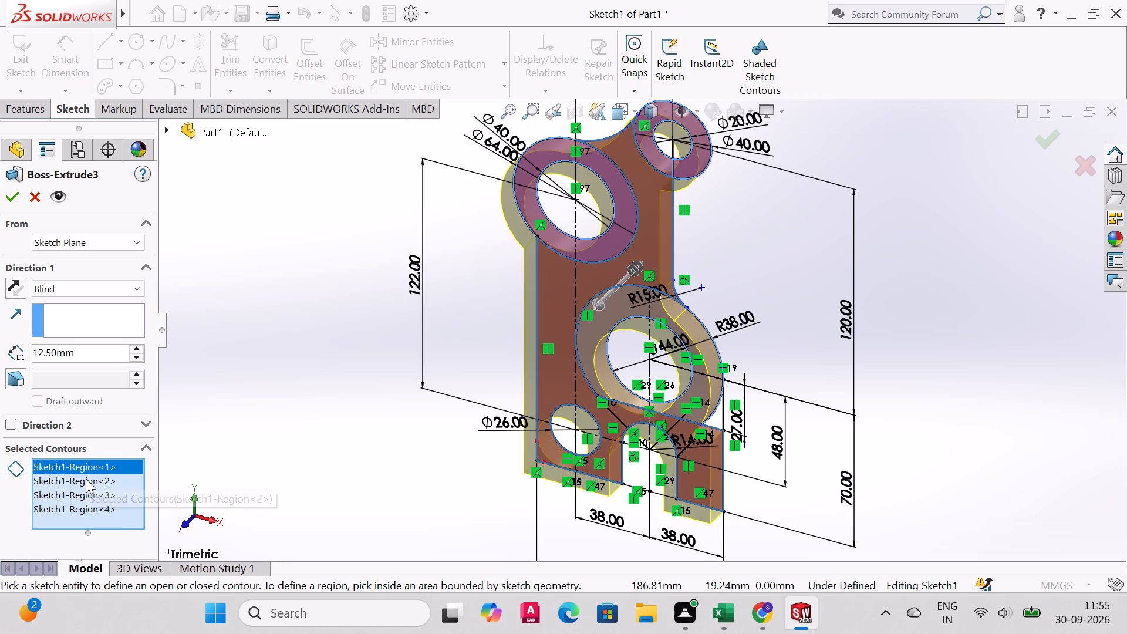
{"action": "left_click", "coordinate": [86, 479]}
{"action": "left_click", "coordinate": [82, 488]}
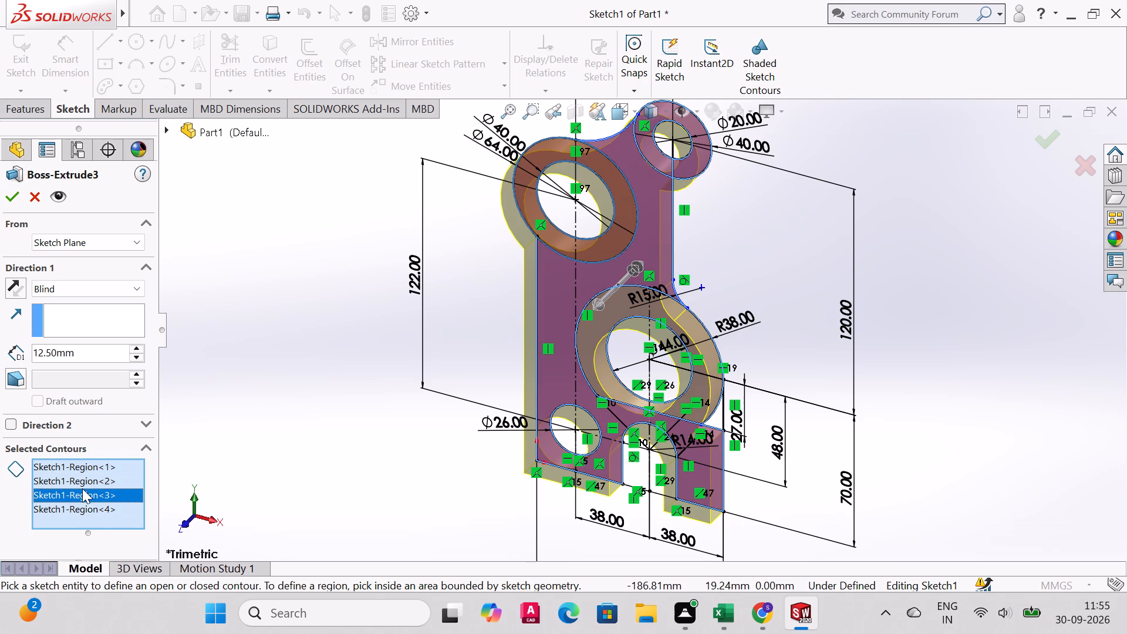
{"action": "left_click", "coordinate": [82, 506]}
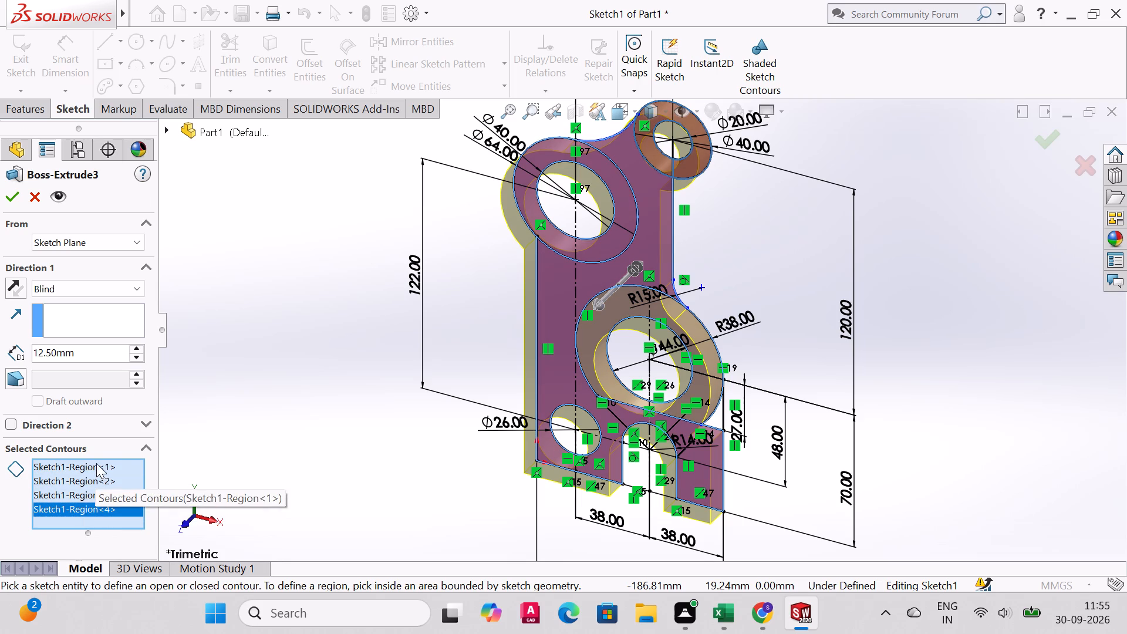
{"action": "left_click", "coordinate": [96, 463]}
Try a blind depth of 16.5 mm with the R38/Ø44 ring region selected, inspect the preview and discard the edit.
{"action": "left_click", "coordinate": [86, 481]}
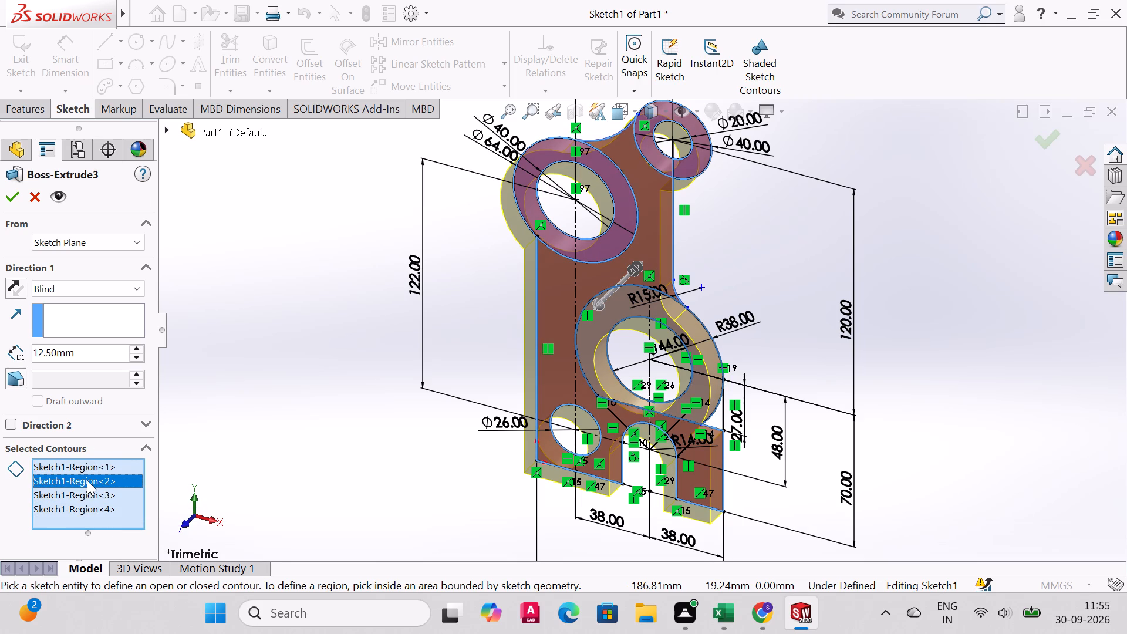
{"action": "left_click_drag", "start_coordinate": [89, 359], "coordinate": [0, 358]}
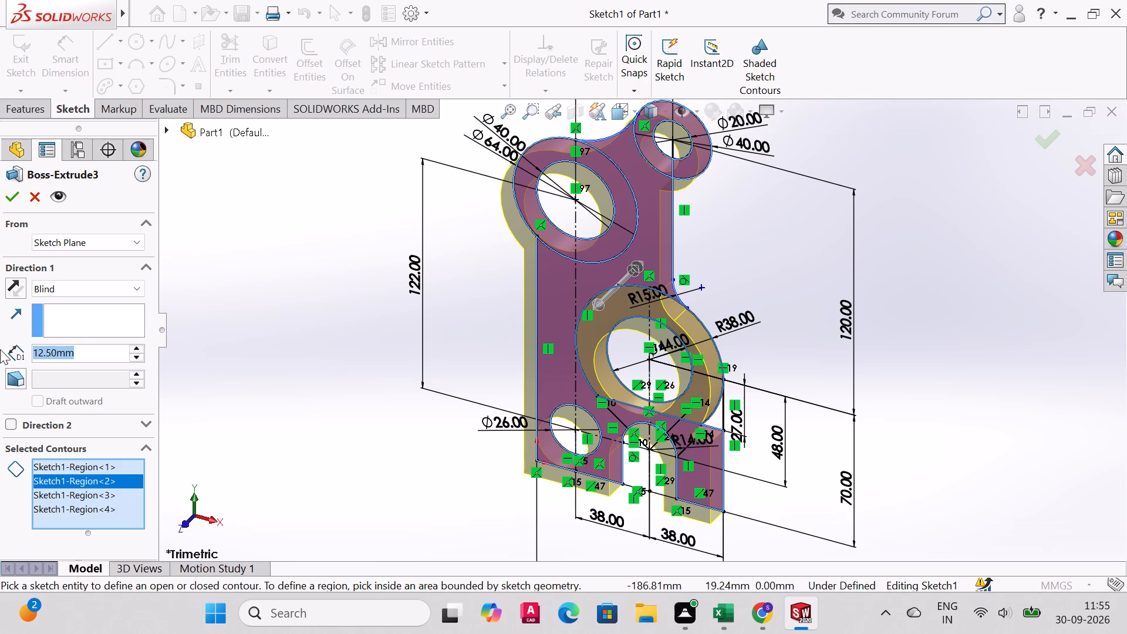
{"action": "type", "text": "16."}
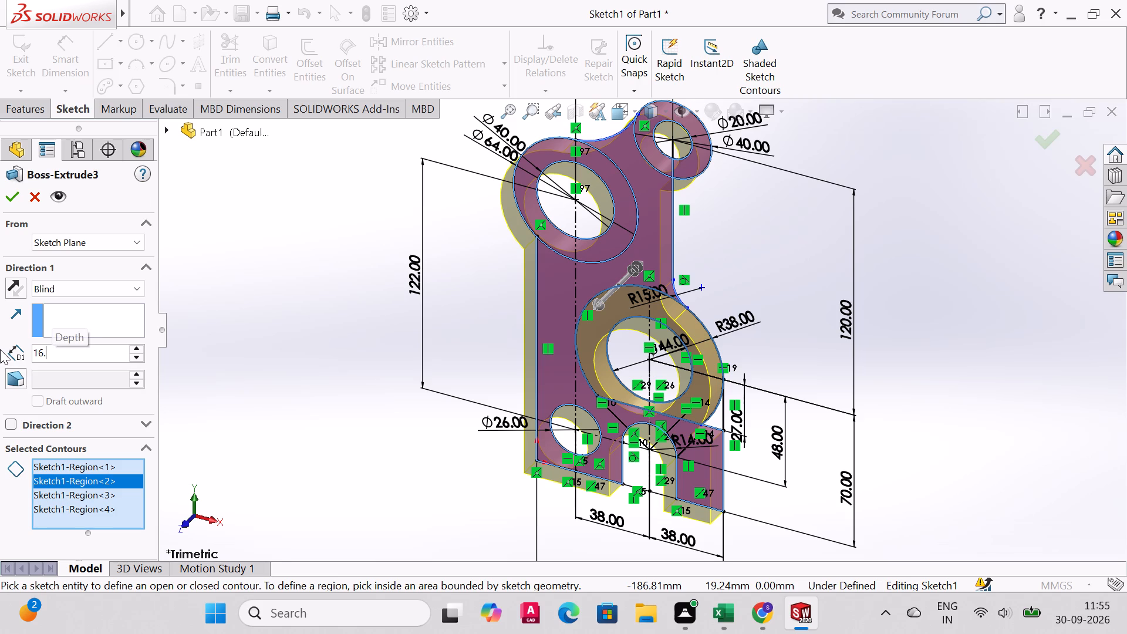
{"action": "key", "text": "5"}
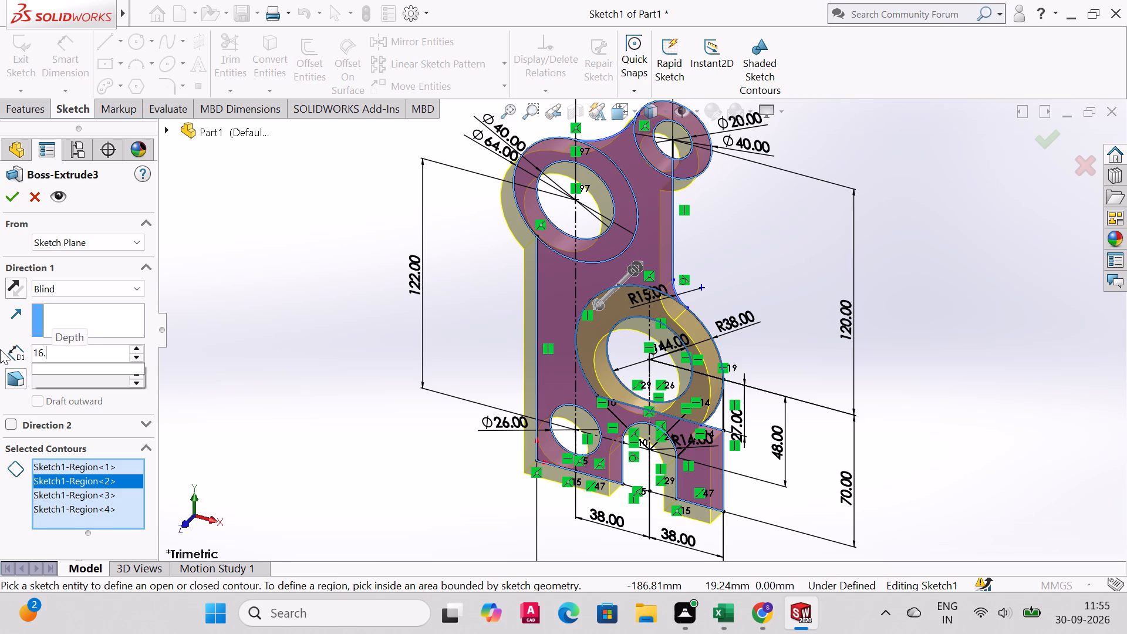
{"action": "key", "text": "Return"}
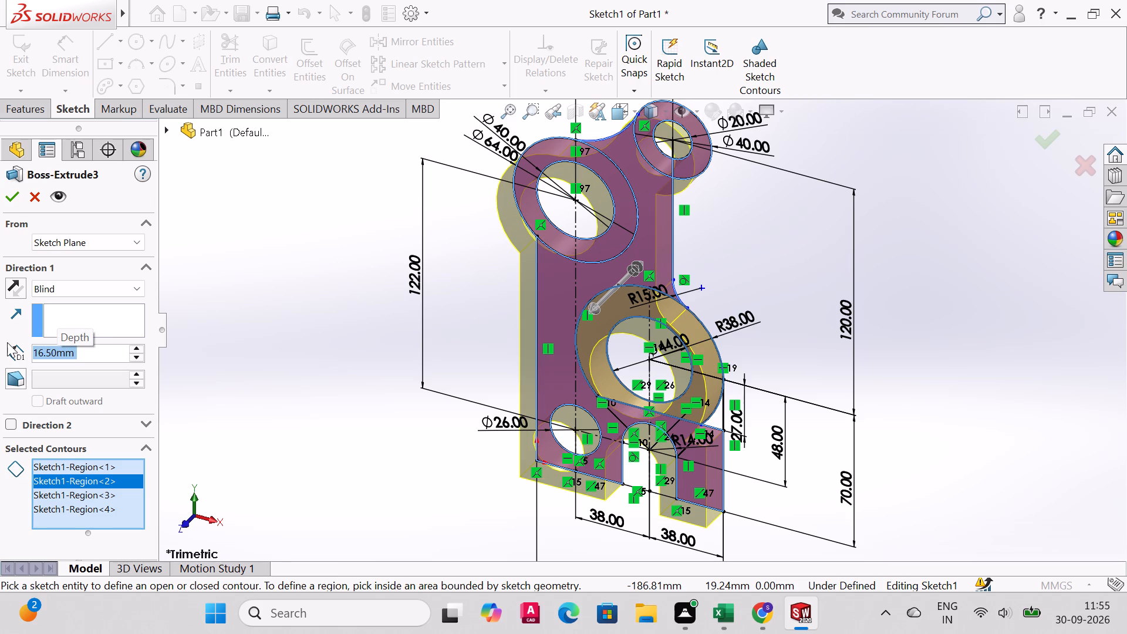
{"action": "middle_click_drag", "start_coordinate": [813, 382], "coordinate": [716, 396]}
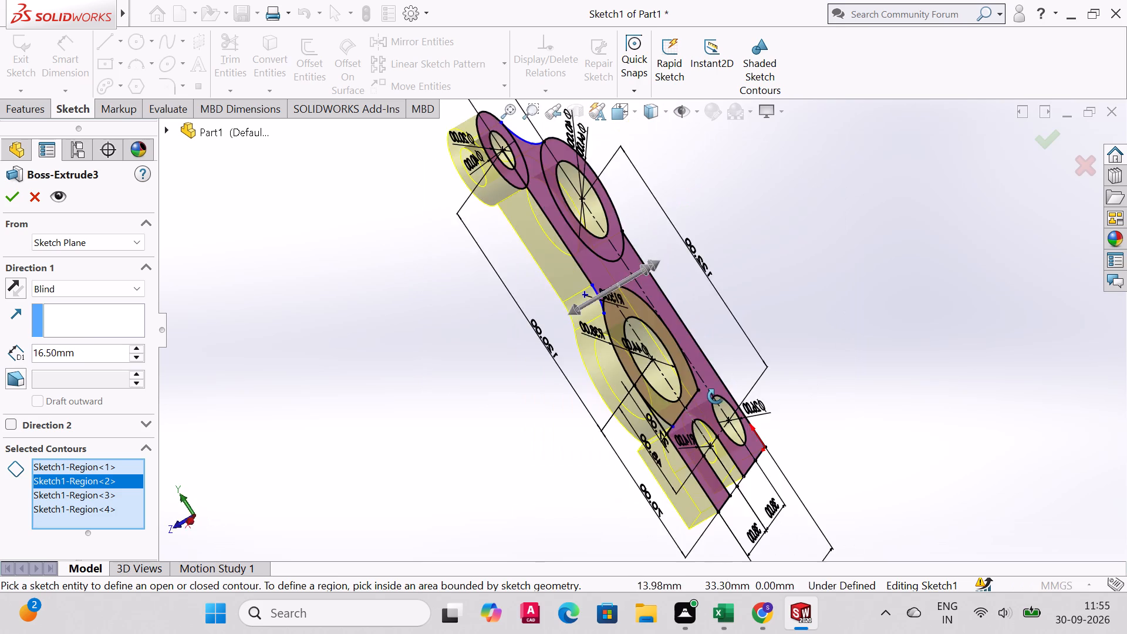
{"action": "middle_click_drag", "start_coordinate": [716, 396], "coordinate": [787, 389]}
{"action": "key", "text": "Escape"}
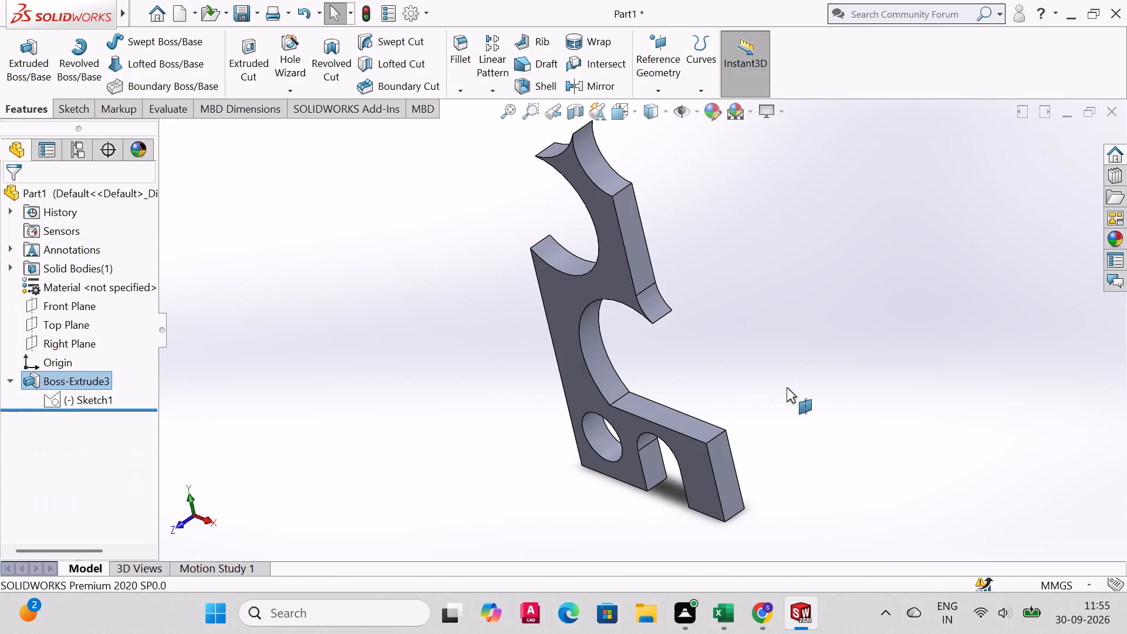
Reopen Boss-Extrude3 for editing and add the ring between R38 and Ø44 to its selected contours.
{"action": "key", "text": "ctrl+1"}
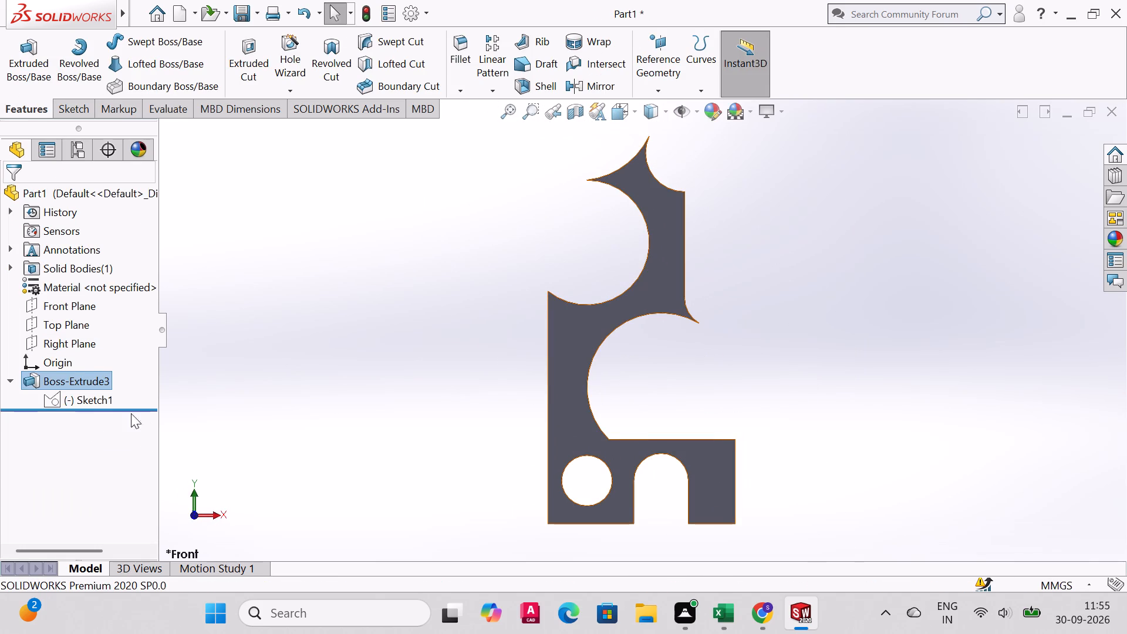
{"action": "right_click", "coordinate": [96, 383]}
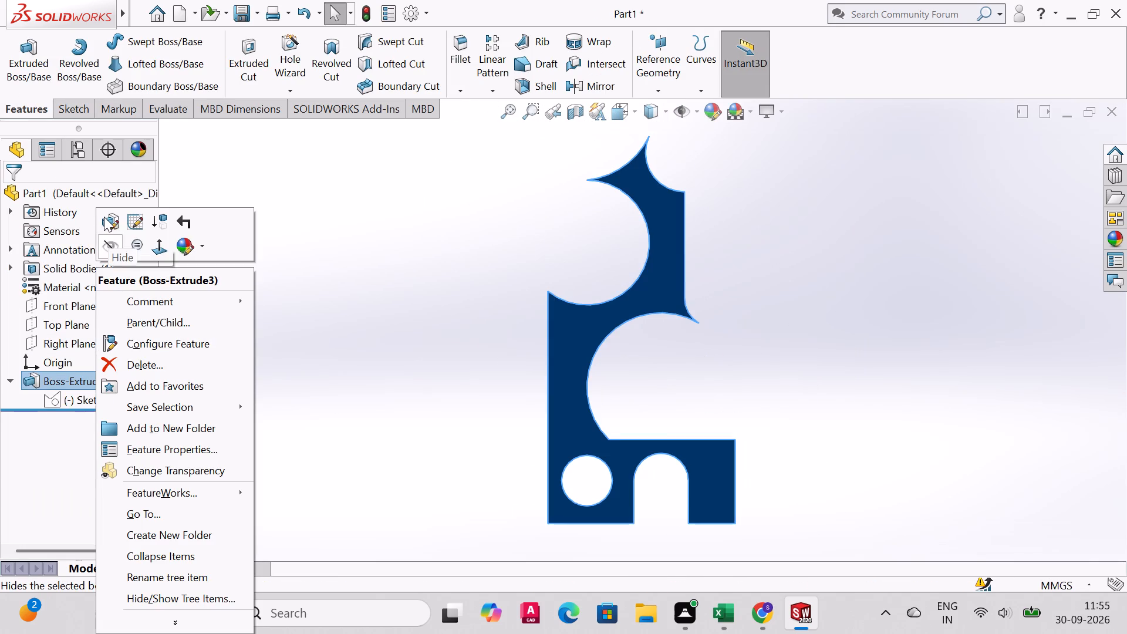
{"action": "left_click", "coordinate": [103, 215]}
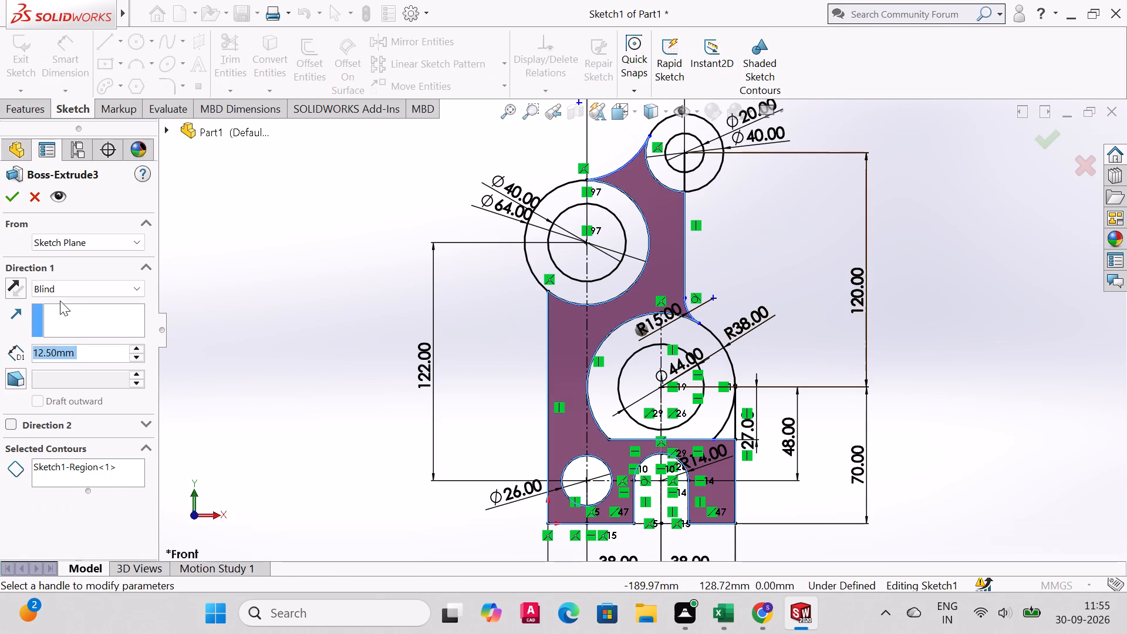
{"action": "left_click", "coordinate": [97, 466]}
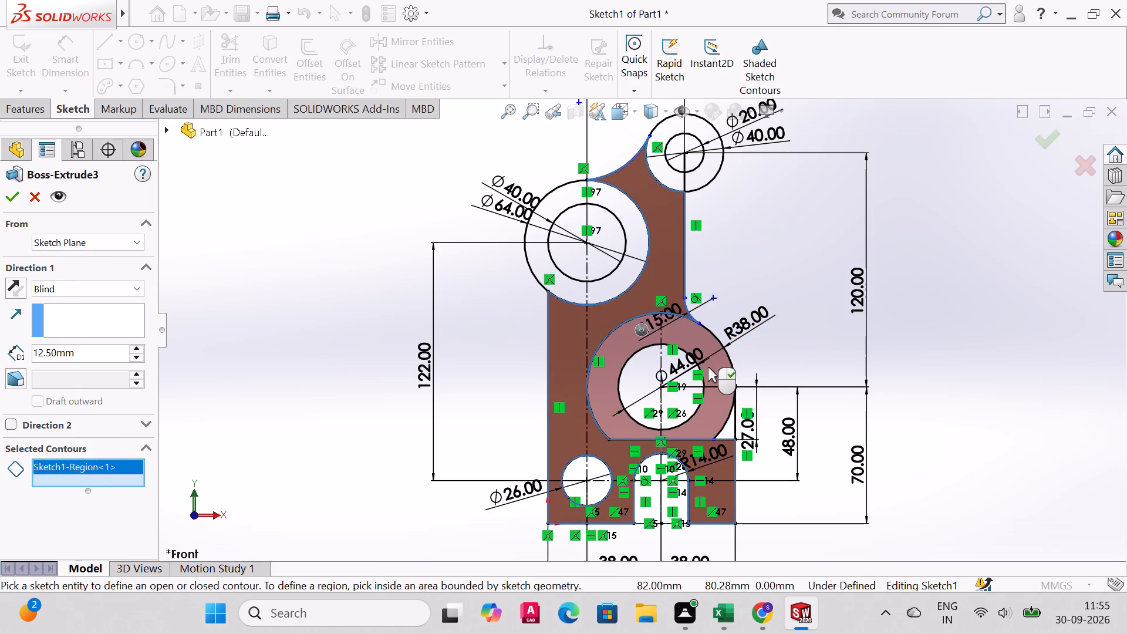
{"action": "left_click", "coordinate": [13, 497]}
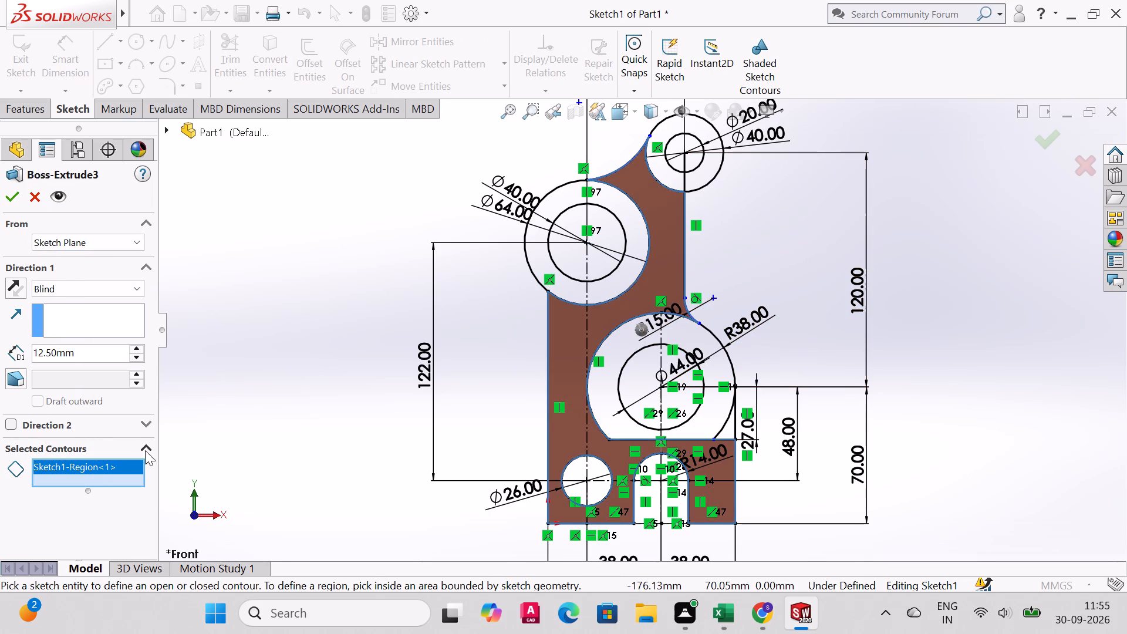
{"action": "left_click", "coordinate": [156, 444]}
{"action": "left_click", "coordinate": [151, 444]}
{"action": "left_click", "coordinate": [30, 488]}
{"action": "double_click", "coordinate": [18, 474]}
{"action": "left_click", "coordinate": [133, 240]}
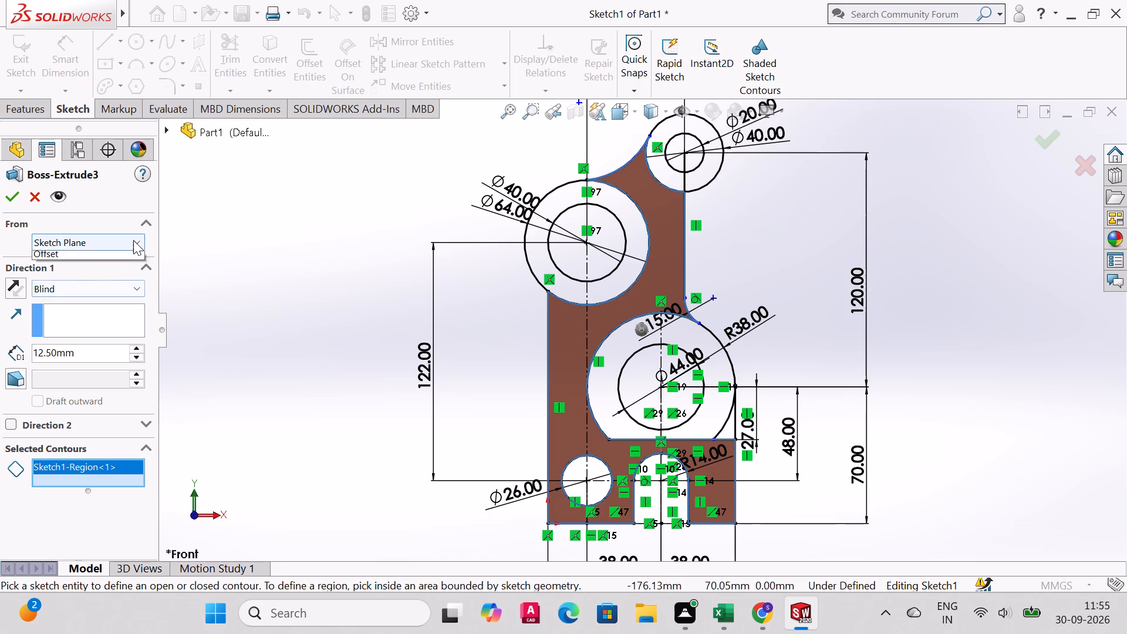
{"action": "left_click", "coordinate": [122, 241]}
{"action": "left_click", "coordinate": [98, 318]}
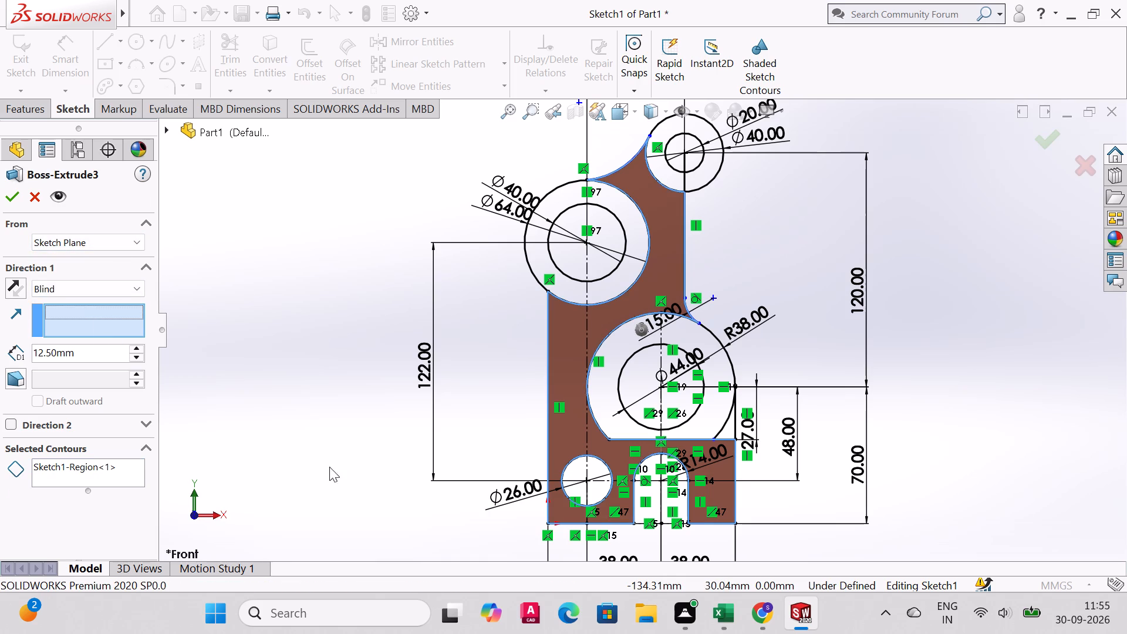
{"action": "triple_click", "coordinate": [718, 367]}
{"action": "triple_click", "coordinate": [714, 400]}
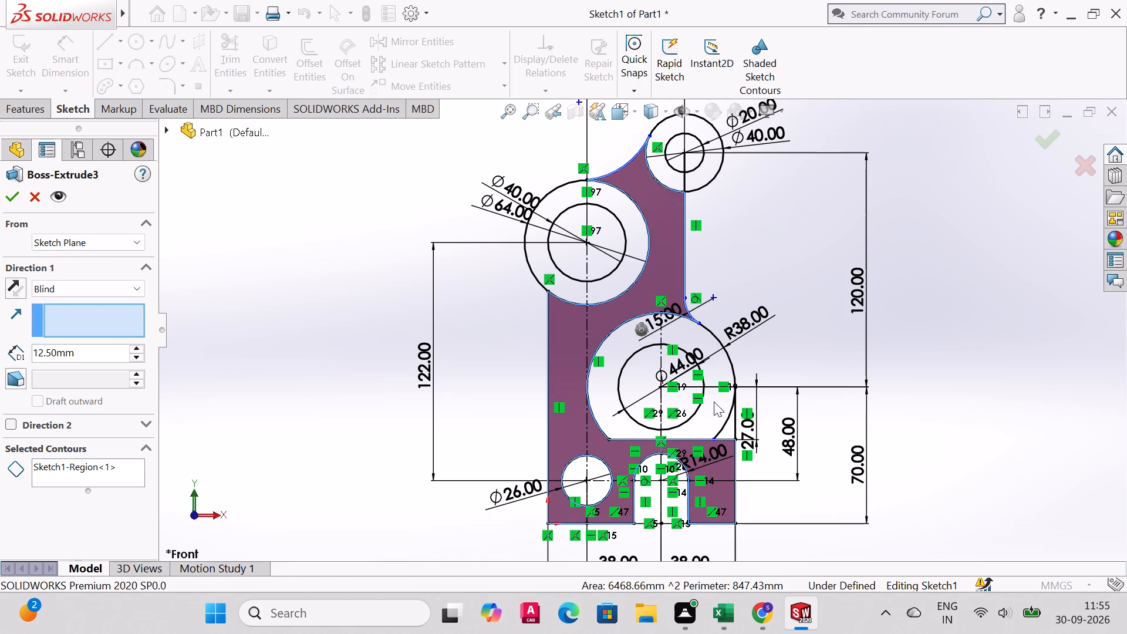
{"action": "double_click", "coordinate": [712, 401]}
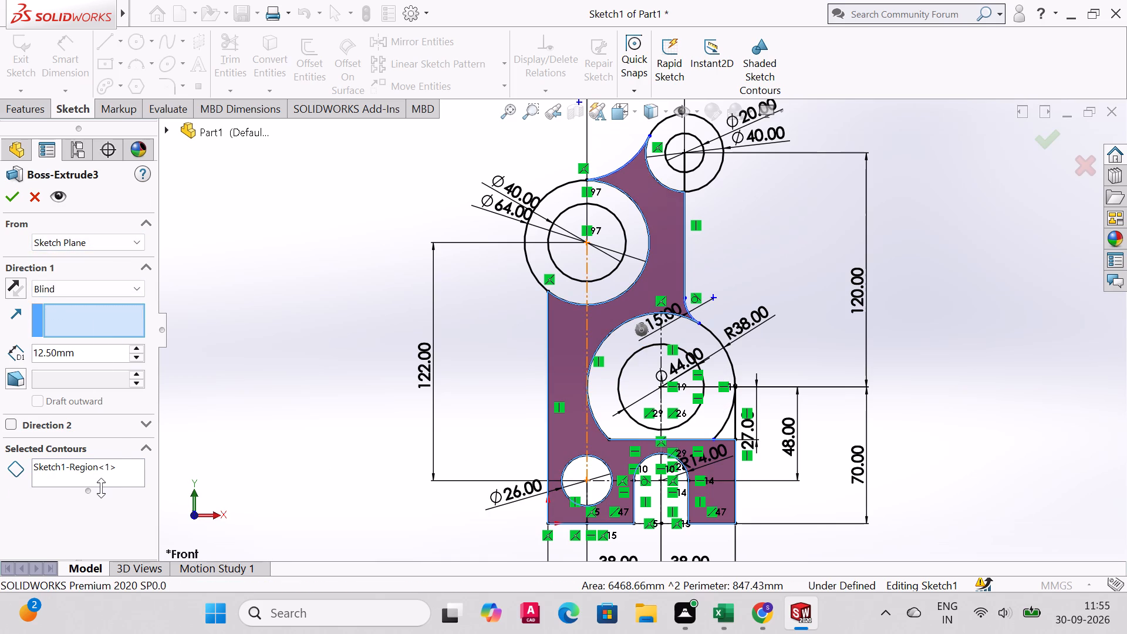
{"action": "left_click", "coordinate": [112, 473]}
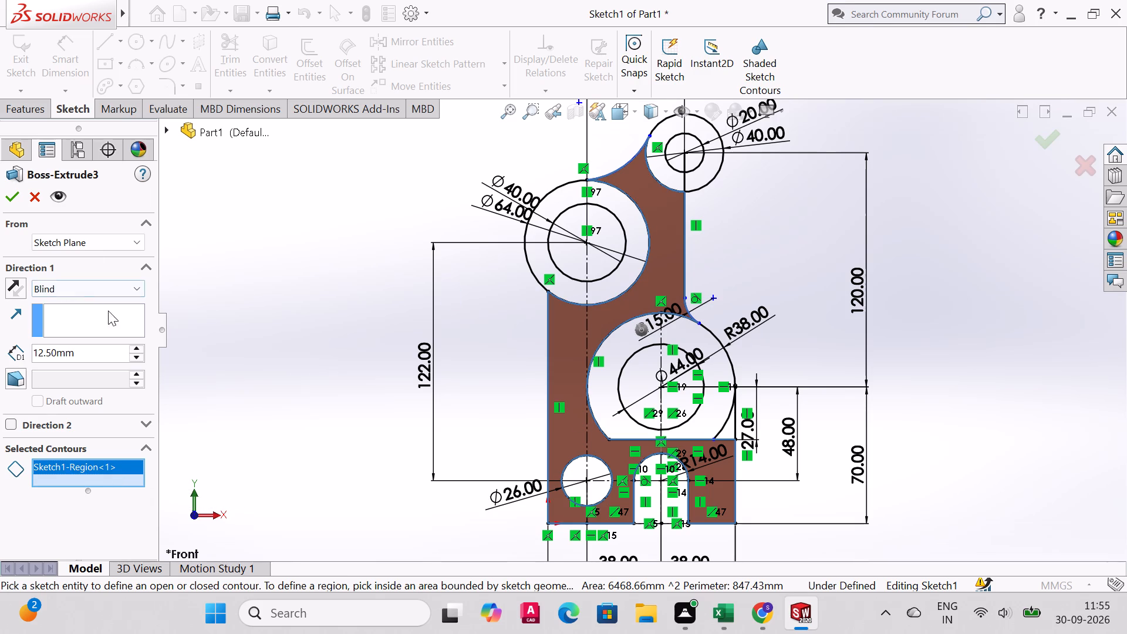
{"action": "left_click", "coordinate": [708, 405]}
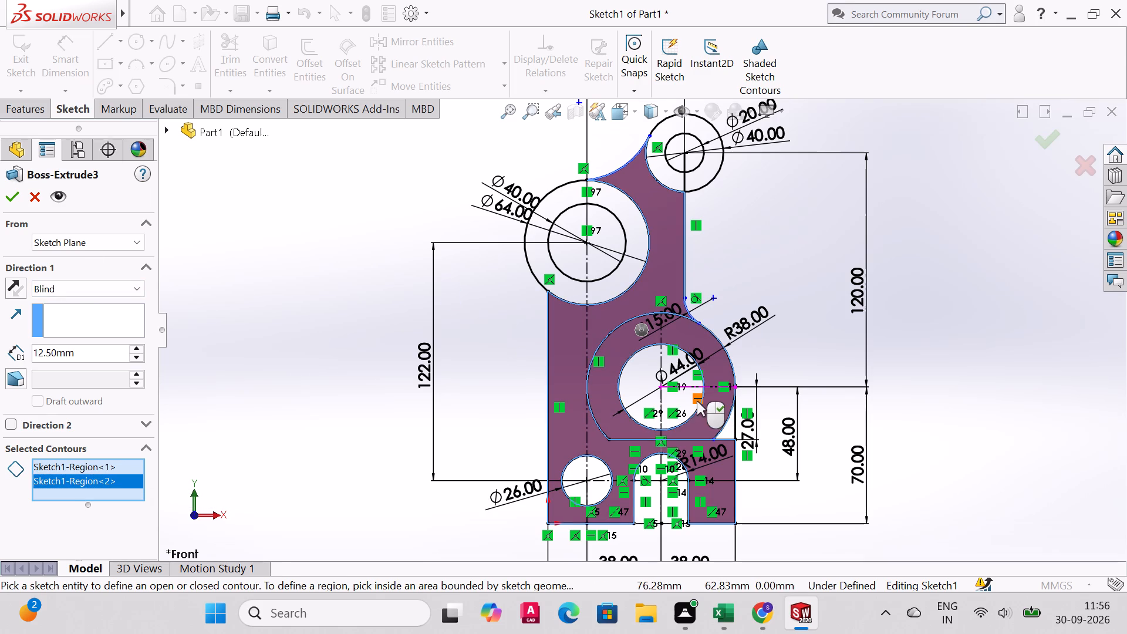
Set the blind depth to 16.5 mm with the R38/Ø44 ring region selected in the contours.
{"action": "triple_click", "coordinate": [69, 334]}
{"action": "left_click", "coordinate": [69, 332]}
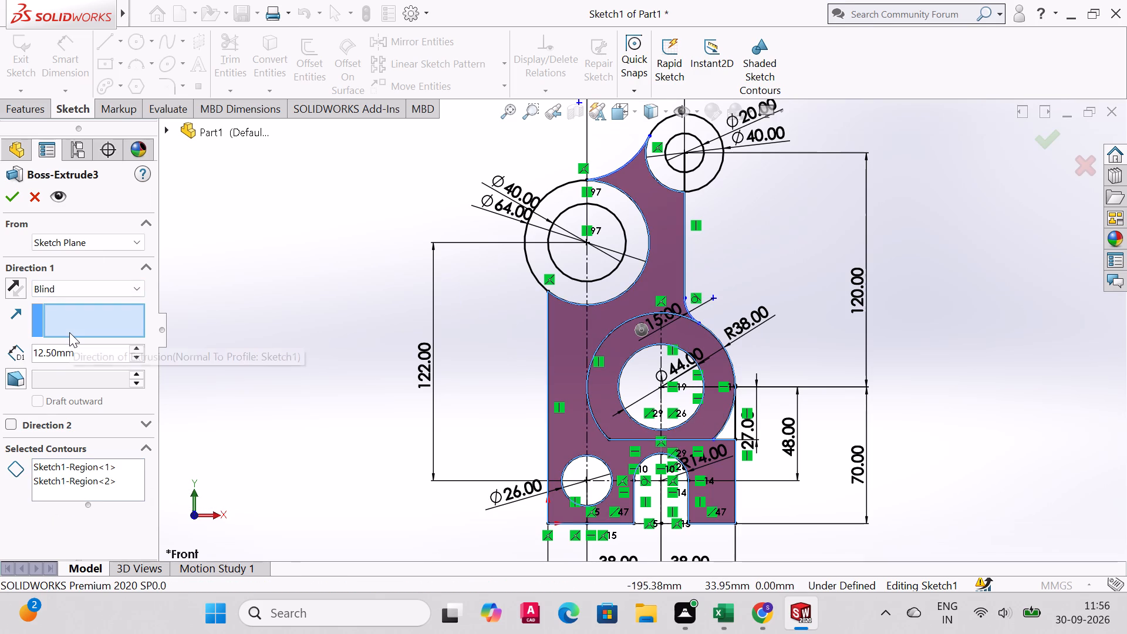
{"action": "left_click", "coordinate": [69, 332]}
{"action": "left_click", "coordinate": [82, 481]}
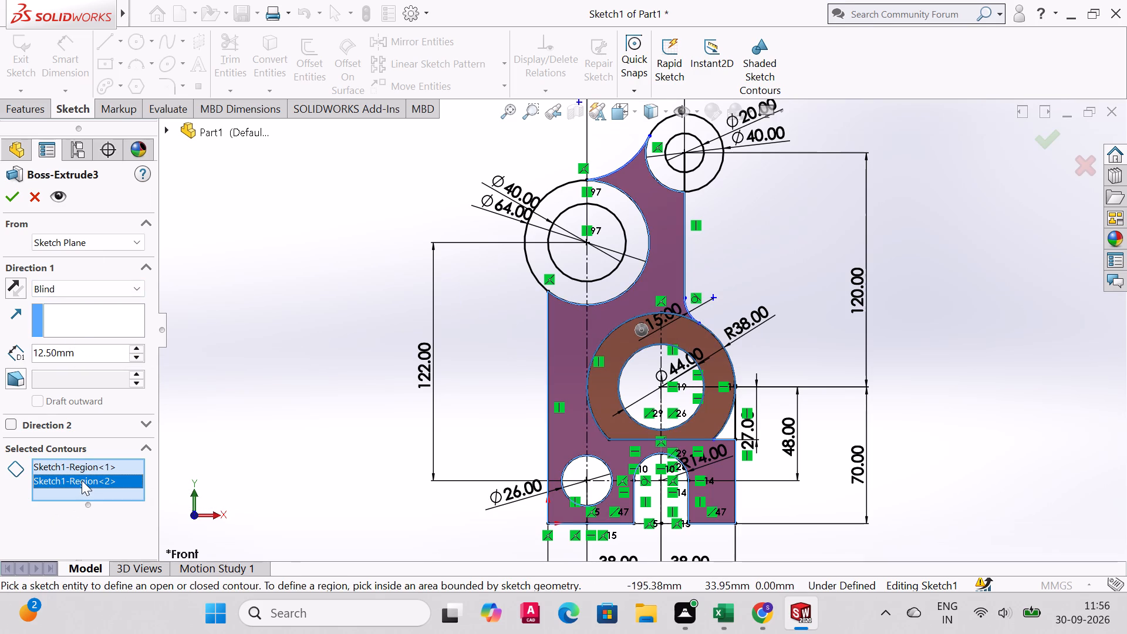
{"action": "left_click", "coordinate": [99, 345]}
{"action": "left_click_drag", "start_coordinate": [95, 363], "coordinate": [98, 356]}
{"action": "left_click_drag", "start_coordinate": [101, 349], "coordinate": [0, 355]}
{"action": "type", "text": "15"}
{"action": "key", "text": "BackSpace"}
{"action": "key", "text": "6"}
{"action": "key", "text": "period"}
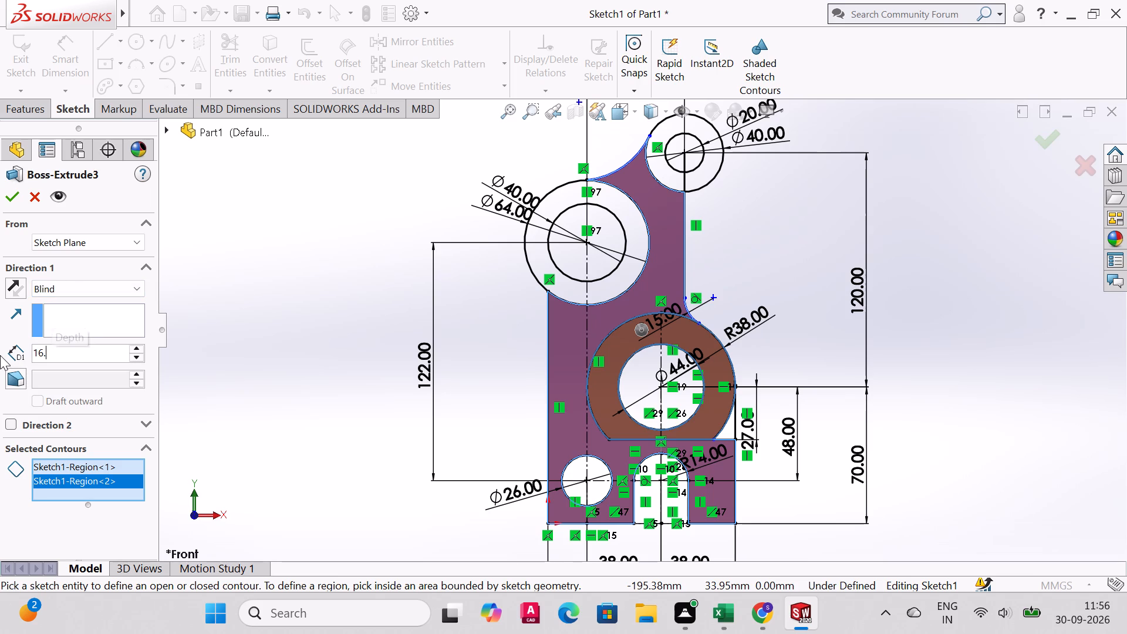
{"action": "key", "text": "5"}
{"action": "key", "text": "Return"}
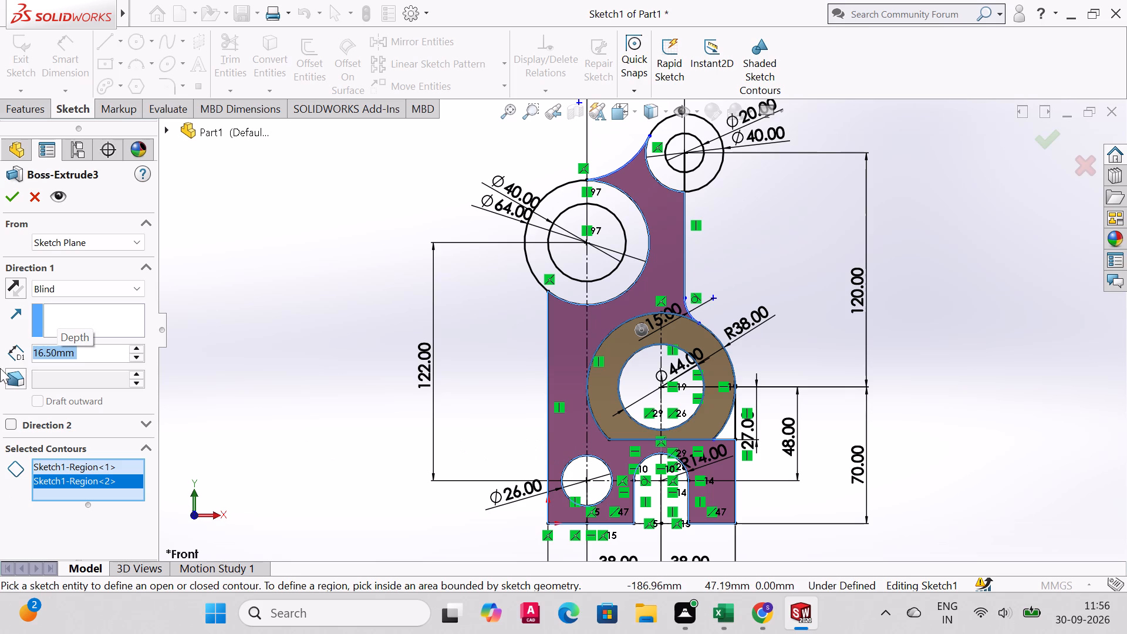
Check the extrusion preview, add the Ø64/Ø40 ring to the selected contours, and try entering 16.5 for it.
{"action": "scroll", "coordinate": [741, 342], "scroll_direction": "down", "scroll_amount": 1}
{"action": "middle_click_drag", "start_coordinate": [743, 350], "coordinate": [630, 376]}
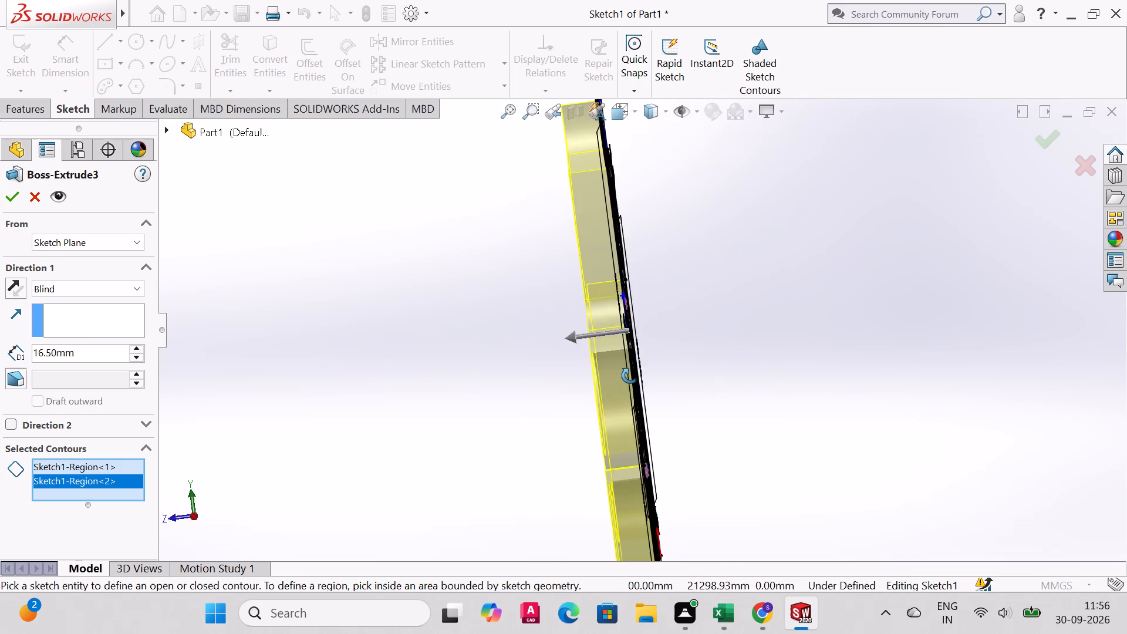
{"action": "middle_click_drag", "start_coordinate": [630, 376], "coordinate": [684, 379]}
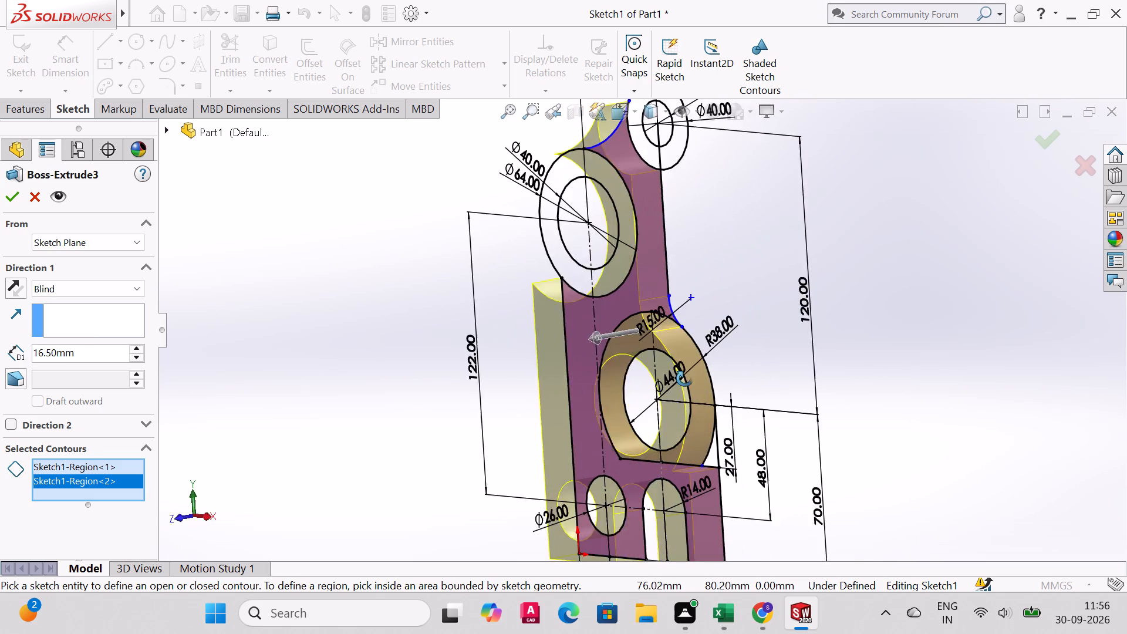
{"action": "middle_click_drag", "start_coordinate": [684, 379], "coordinate": [754, 377]}
{"action": "key", "text": "ctrl+1"}
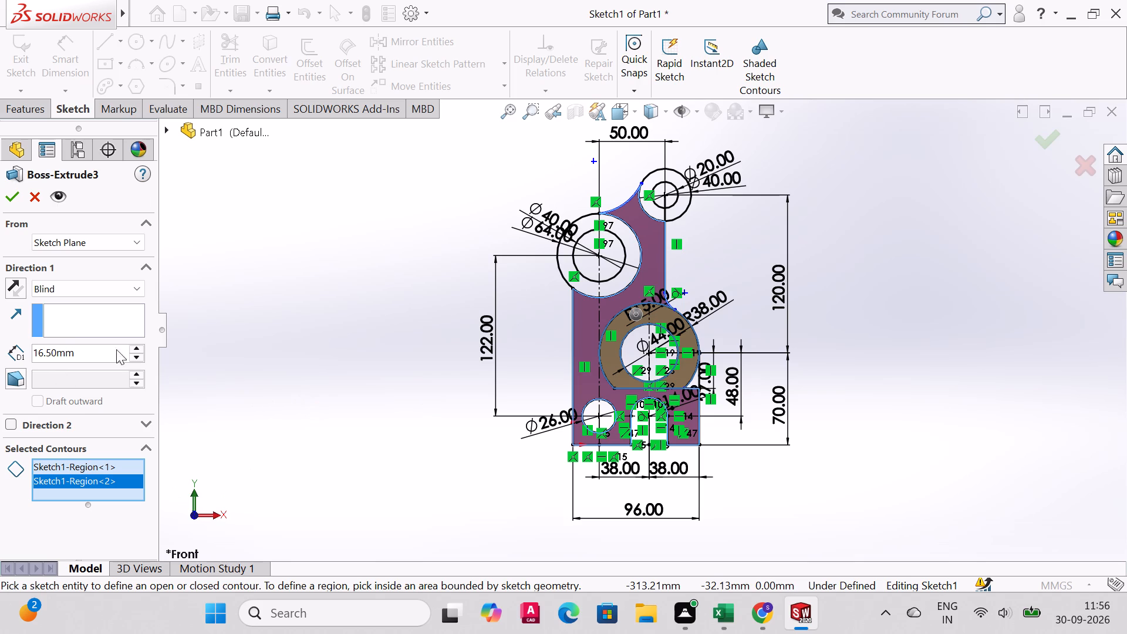
{"action": "left_click", "coordinate": [629, 269]}
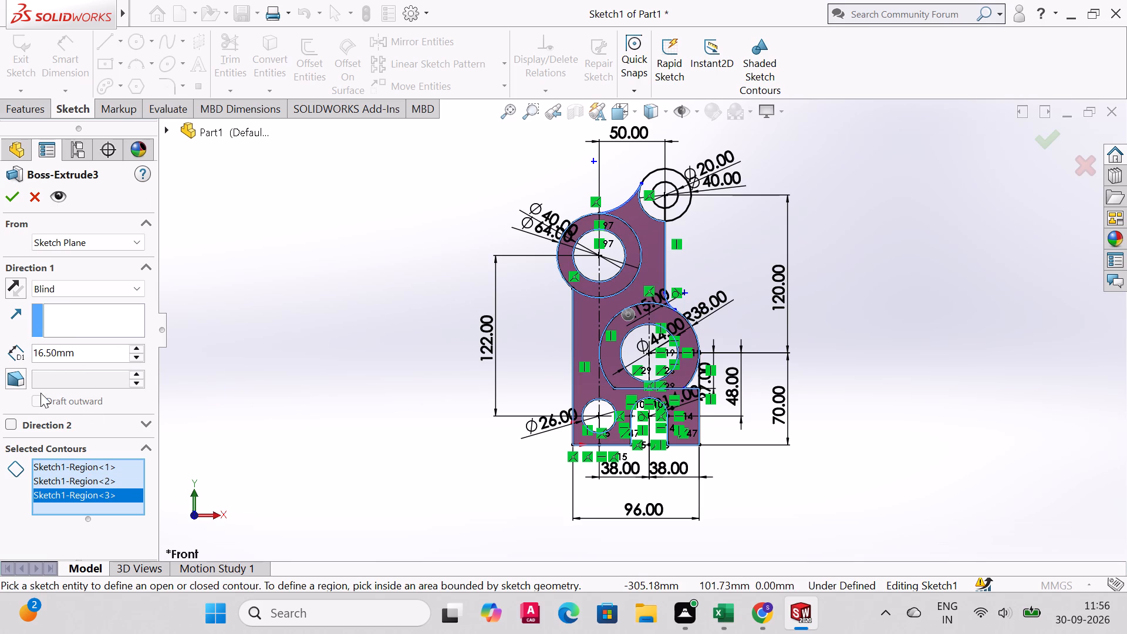
{"action": "left_click", "coordinate": [102, 496]}
{"action": "left_click", "coordinate": [71, 322]}
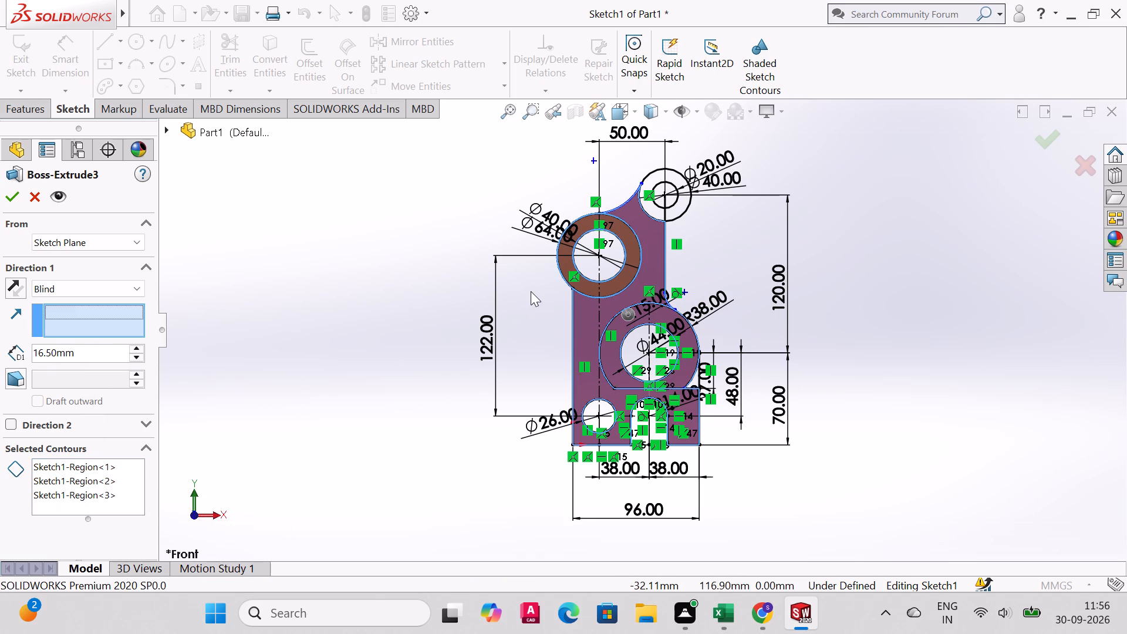
{"action": "type", "text": "16"}
{"action": "type", "text": ".5"}
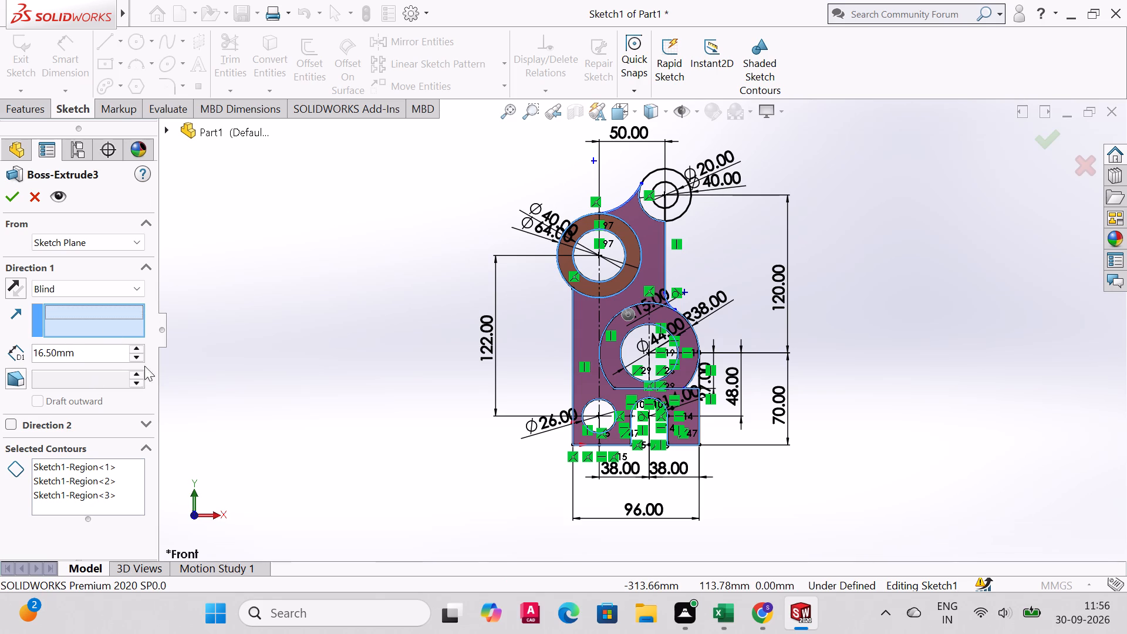
Add the Ø40/Ø20 ring to the selected contours and finish editing the boss extrusion.
{"action": "left_click", "coordinate": [681, 206]}
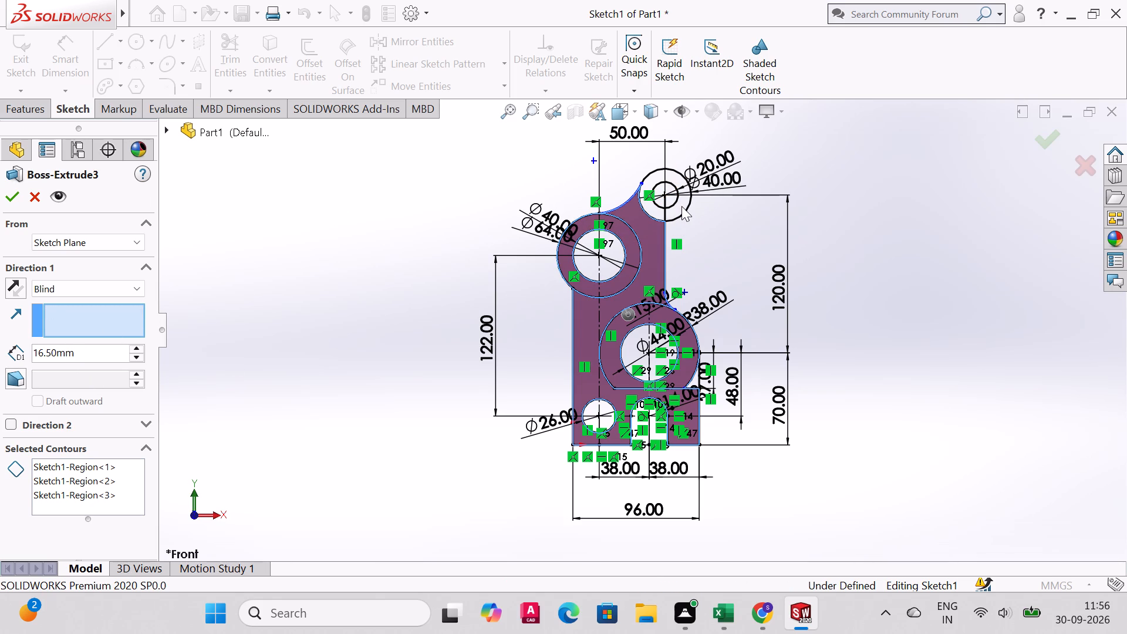
{"action": "left_click", "coordinate": [681, 208]}
{"action": "left_click", "coordinate": [123, 508]}
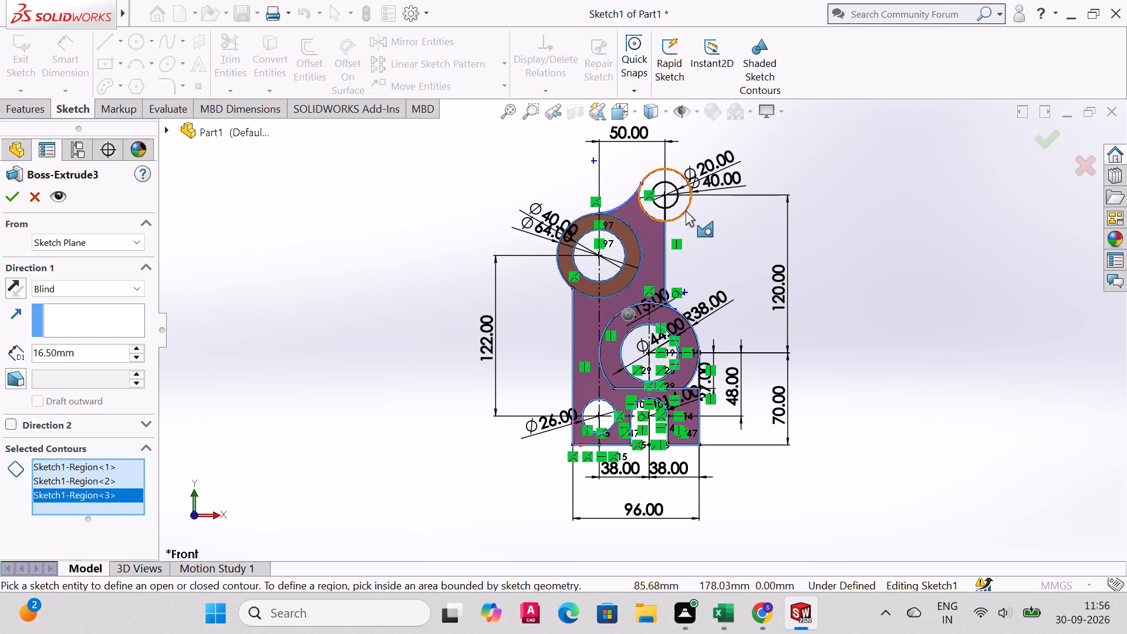
{"action": "left_click", "coordinate": [683, 208]}
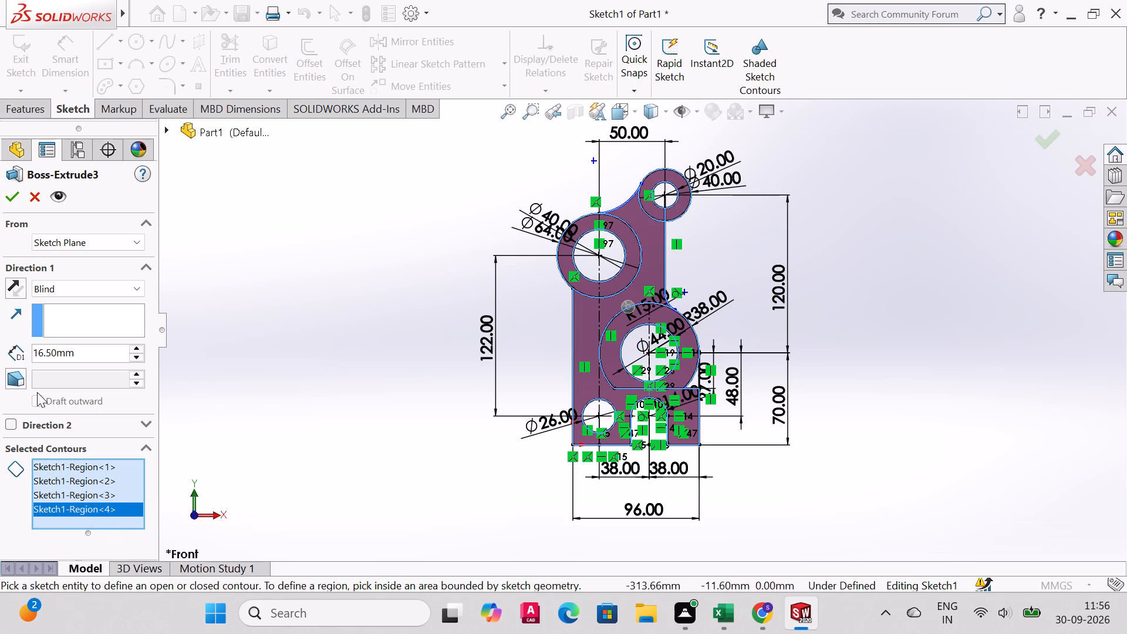
{"action": "left_click", "coordinate": [12, 193]}
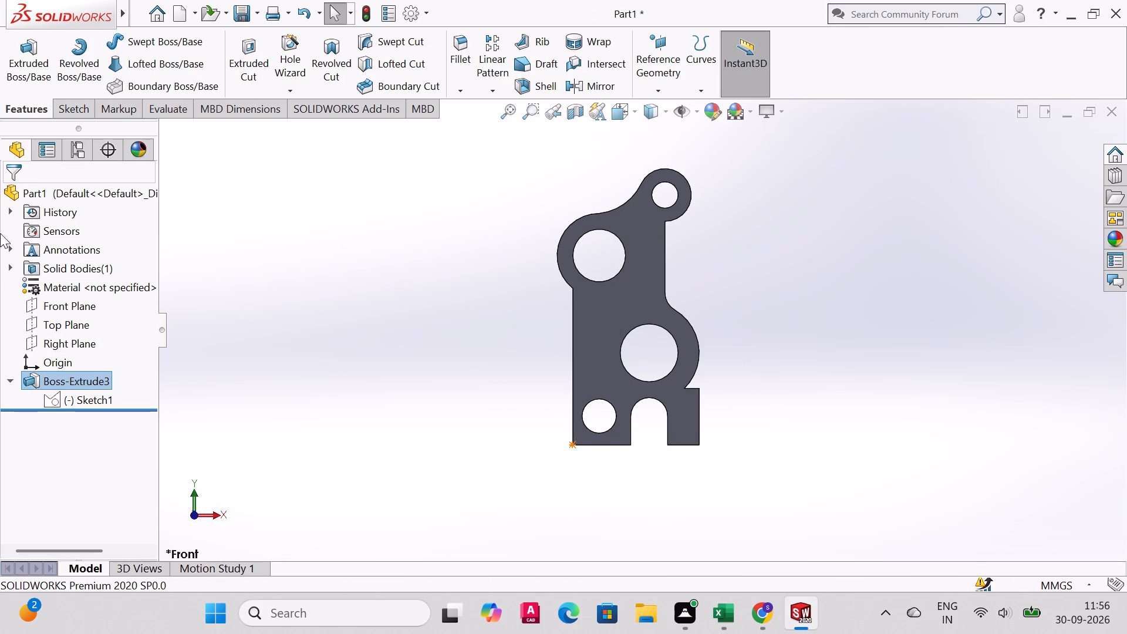
Inspect the extruded bracket in isometric view and open Sketch1 for editing.
{"action": "key", "text": "ctrl+7"}
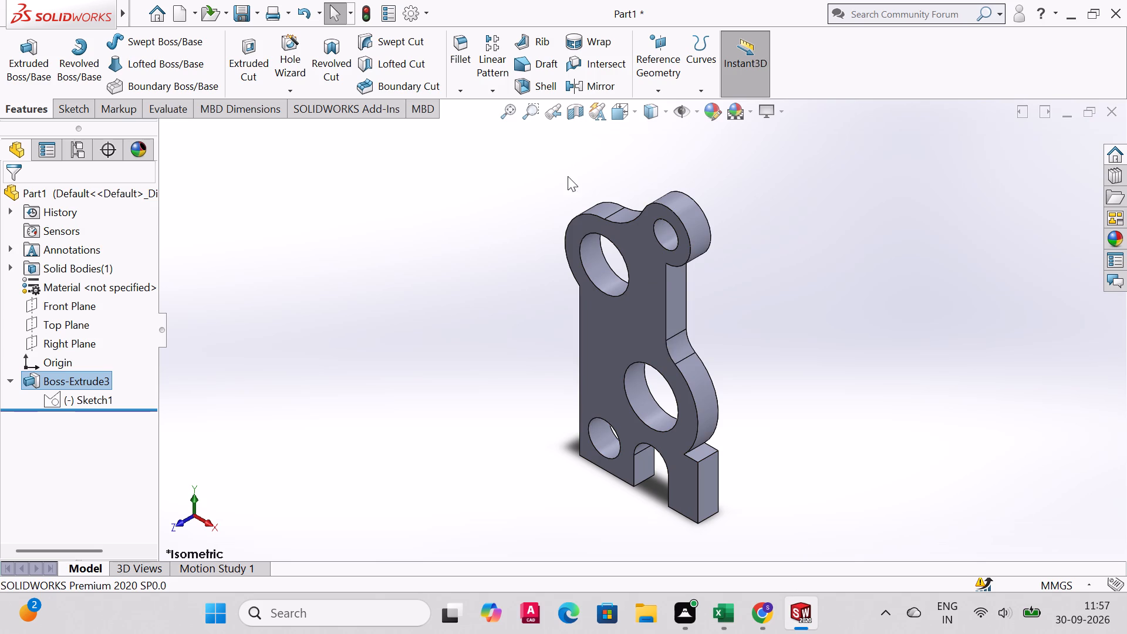
{"action": "left_click", "coordinate": [93, 373]}
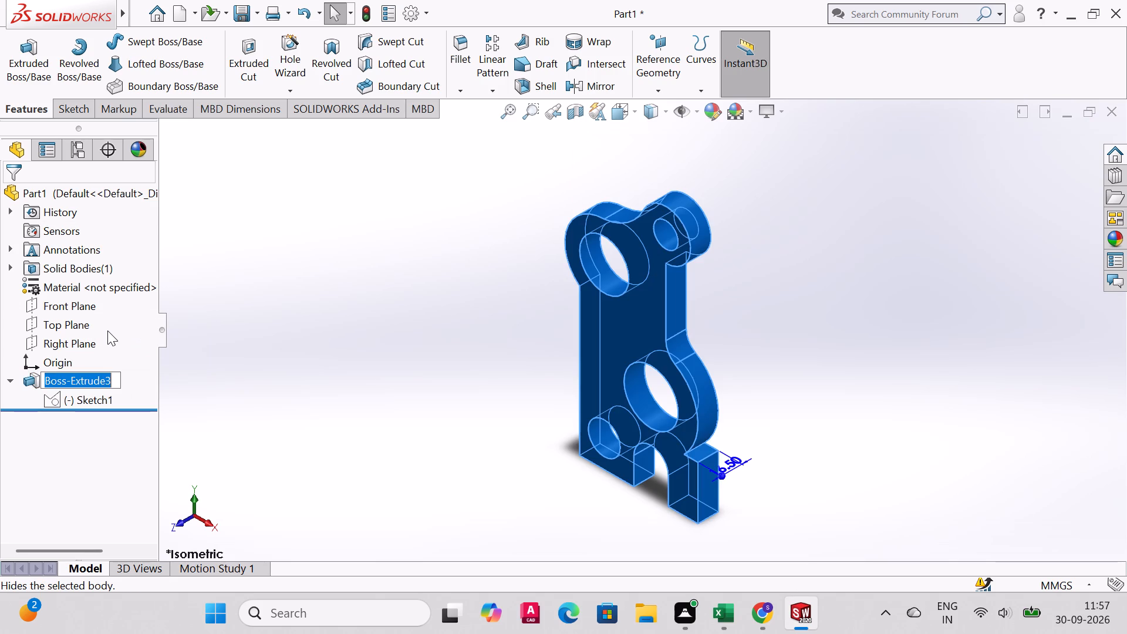
{"action": "left_click", "coordinate": [104, 400]}
{"action": "left_click", "coordinate": [121, 359]}
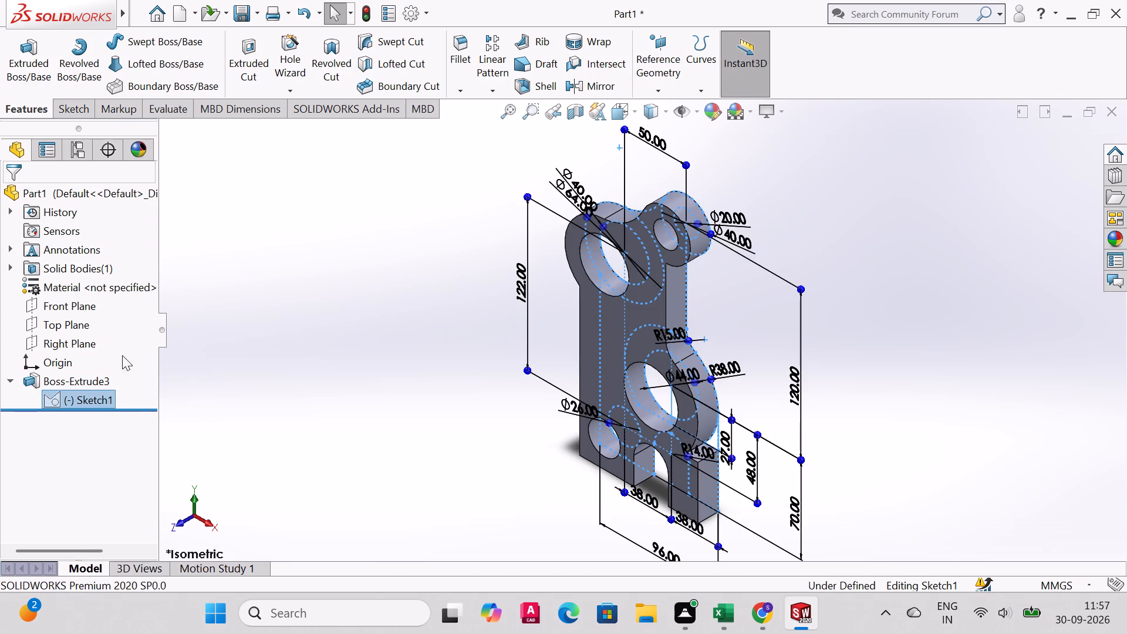
{"action": "scroll", "coordinate": [747, 480], "scroll_direction": "up", "scroll_amount": 4}
{"action": "scroll", "coordinate": [733, 452], "scroll_direction": "down", "scroll_amount": 5}
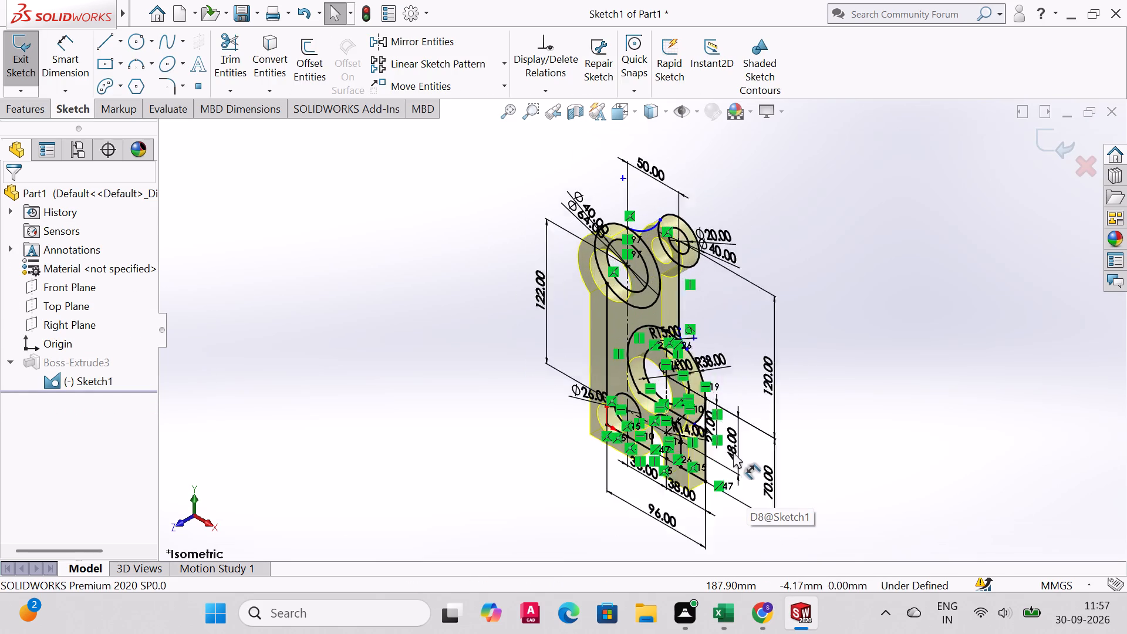
{"action": "scroll", "coordinate": [733, 452], "scroll_direction": "down", "scroll_amount": 3}
Exit Sketch1 and delete the Boss-Extrude3 feature while keeping its sketch.
{"action": "right_click", "coordinate": [91, 367]}
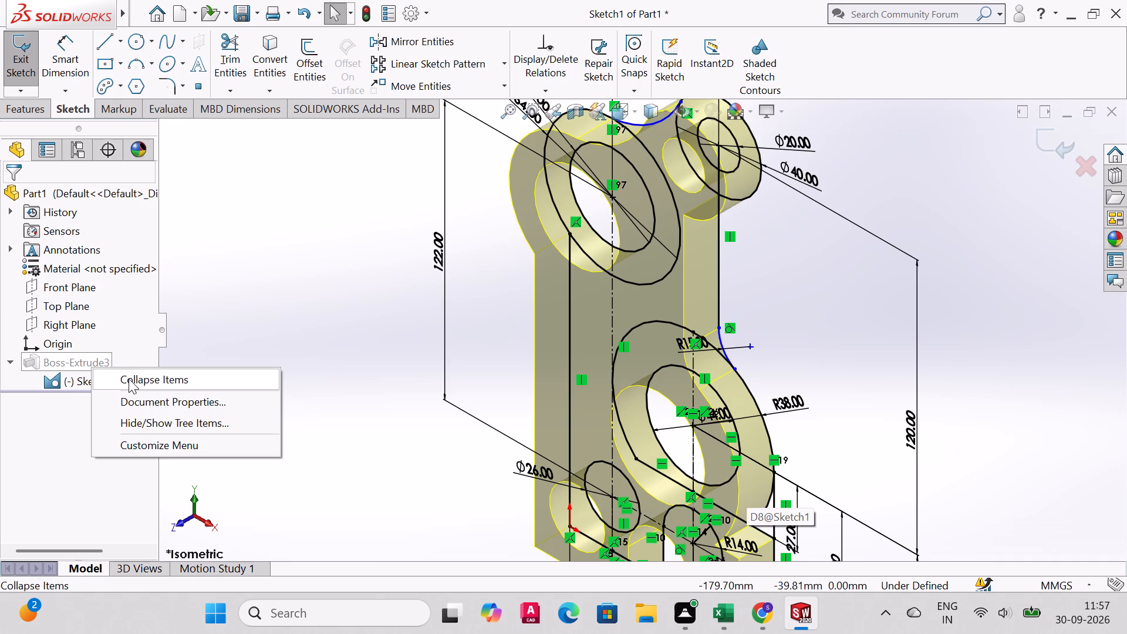
{"action": "key", "text": "Escape"}
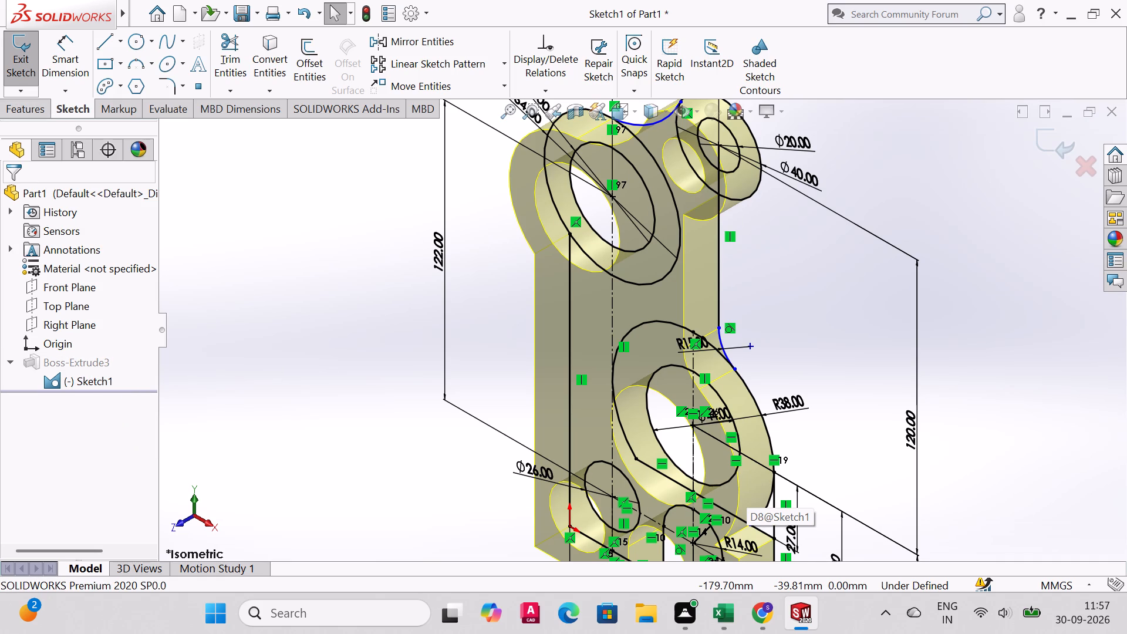
{"action": "scroll", "coordinate": [754, 480], "scroll_direction": "up", "scroll_amount": 2}
{"action": "key", "text": "Escape"}
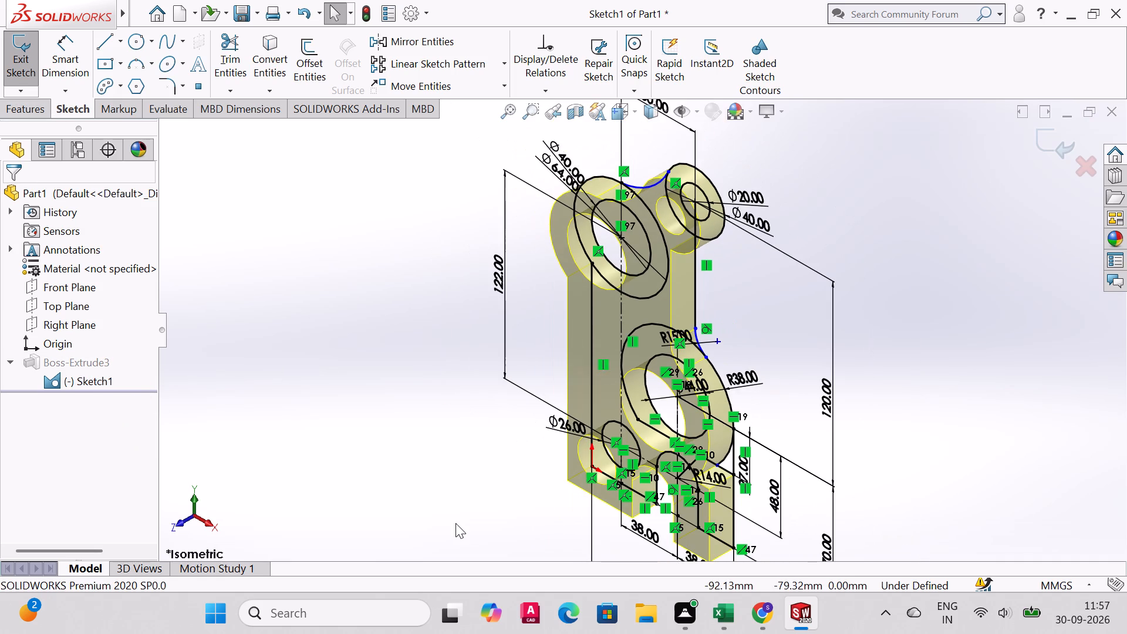
{"action": "key", "text": "ctrl+1"}
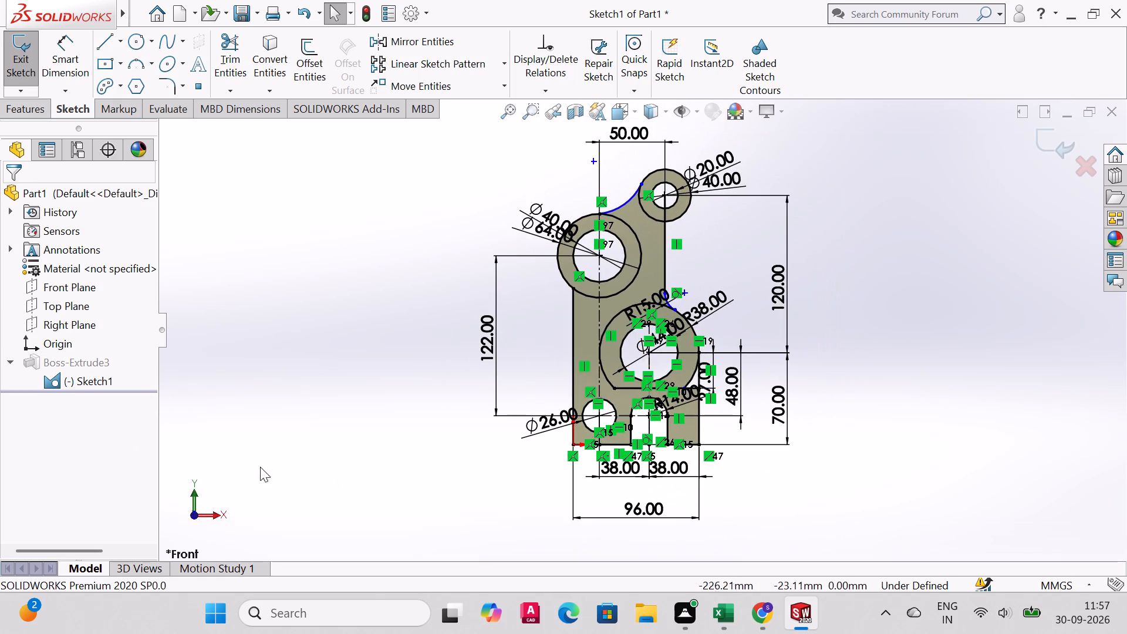
{"action": "right_click", "coordinate": [88, 366]}
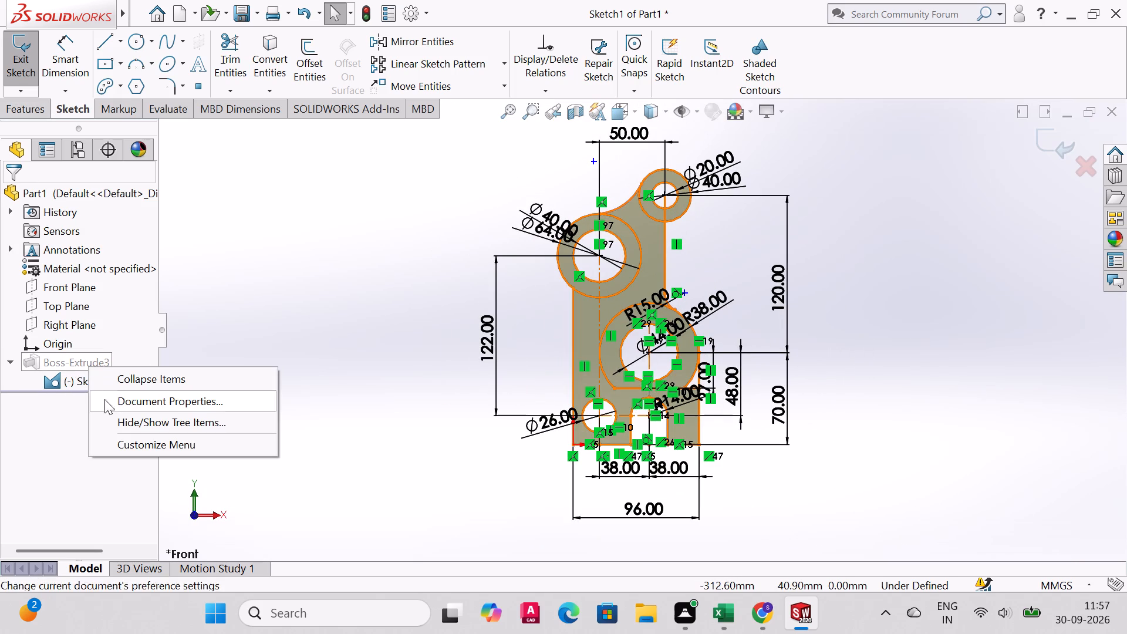
{"action": "key", "text": "Escape"}
{"action": "left_click", "coordinate": [16, 66]}
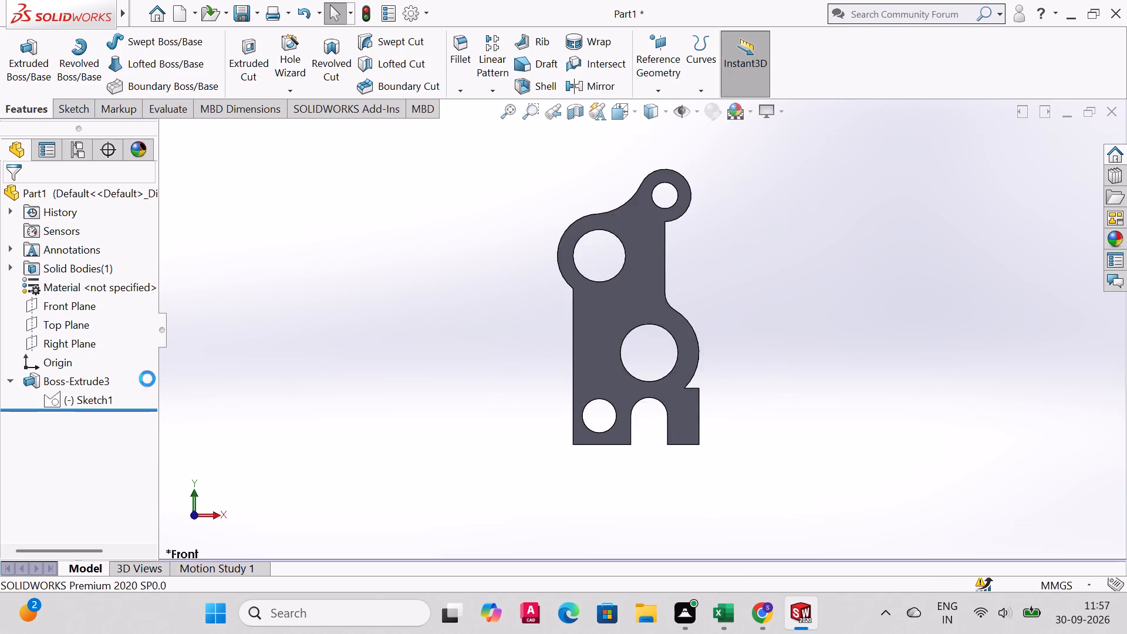
{"action": "left_click", "coordinate": [99, 385]}
{"action": "key", "text": "Delete"}
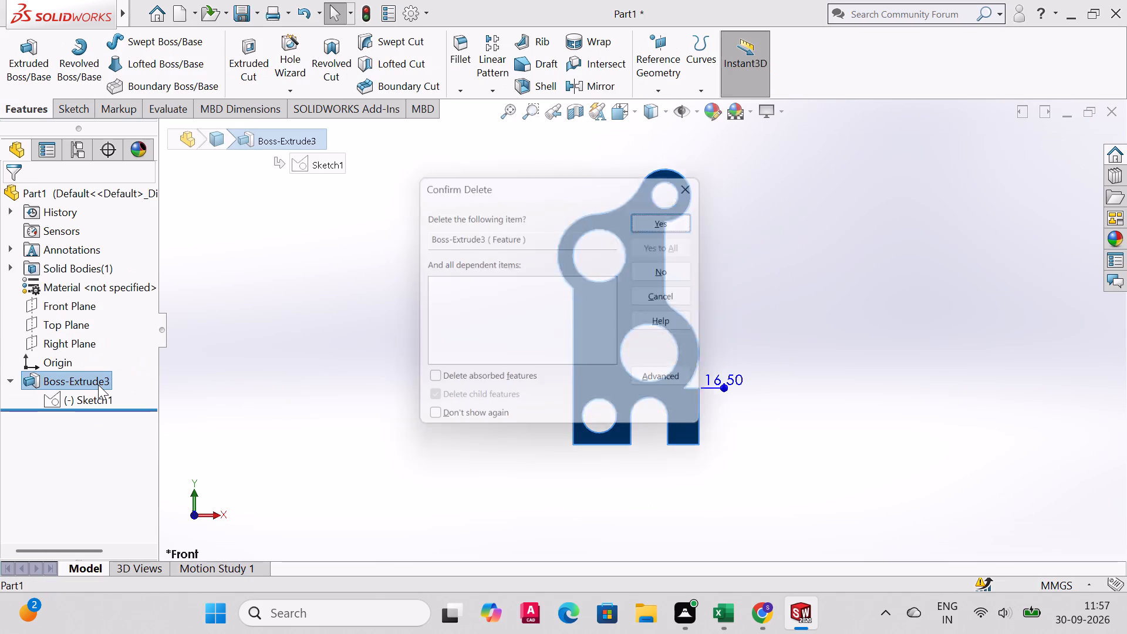
{"action": "left_click", "coordinate": [674, 208]}
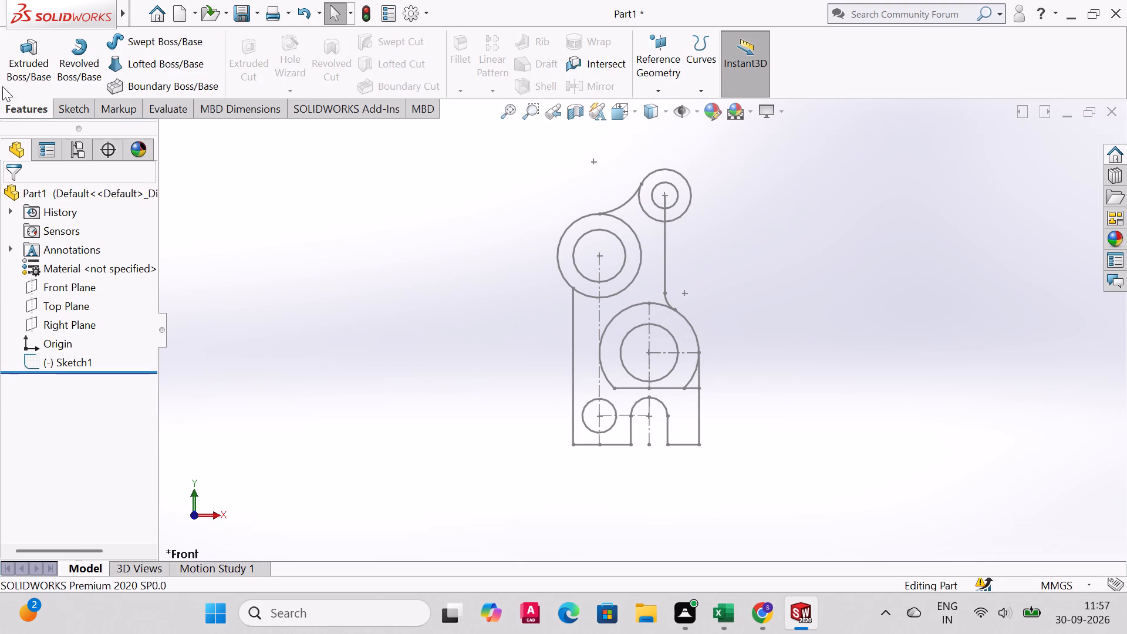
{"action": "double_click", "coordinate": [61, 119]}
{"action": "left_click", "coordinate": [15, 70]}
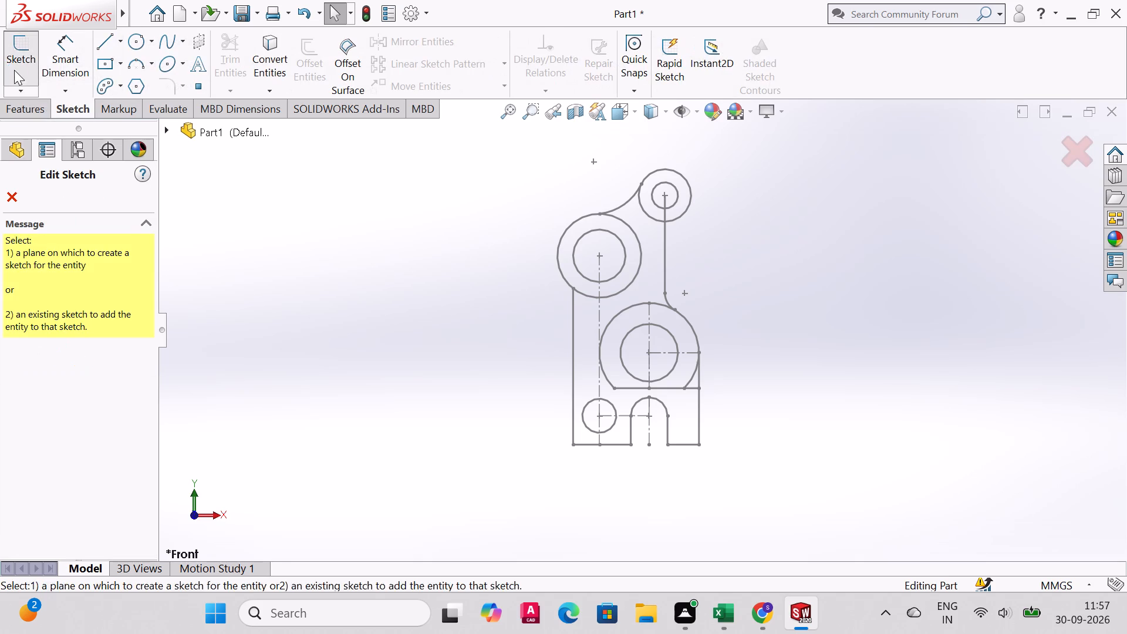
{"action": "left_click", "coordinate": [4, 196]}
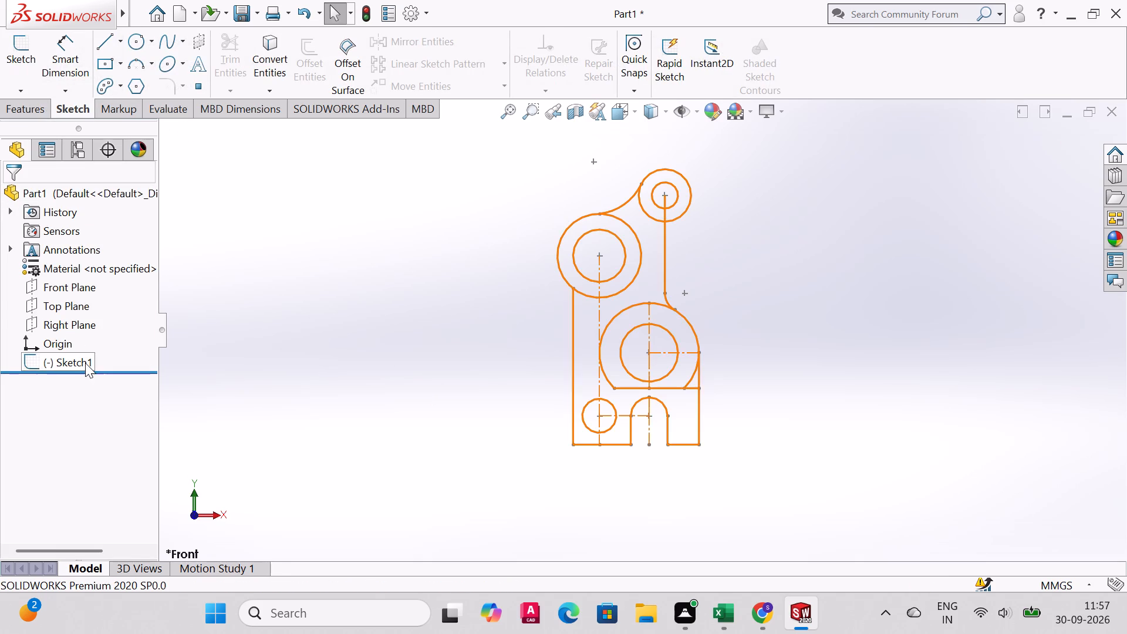
In Sketch1, draw a 27 mm vertical line along the plate's outer edge, from the flat edge's level up to the R38 arc's end.
{"action": "left_click", "coordinate": [85, 362]}
{"action": "scroll", "coordinate": [792, 429], "scroll_direction": "up", "scroll_amount": 2}
{"action": "scroll", "coordinate": [799, 414], "scroll_direction": "down", "scroll_amount": 5}
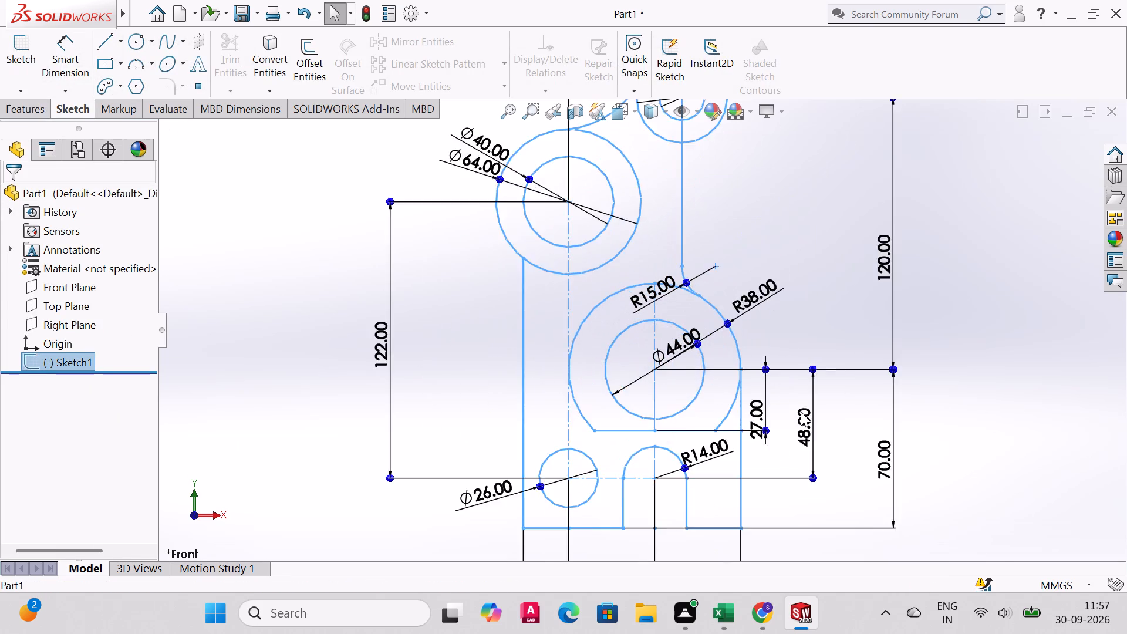
{"action": "scroll", "coordinate": [801, 412], "scroll_direction": "up", "scroll_amount": 1}
{"action": "scroll", "coordinate": [804, 412], "scroll_direction": "down", "scroll_amount": 3}
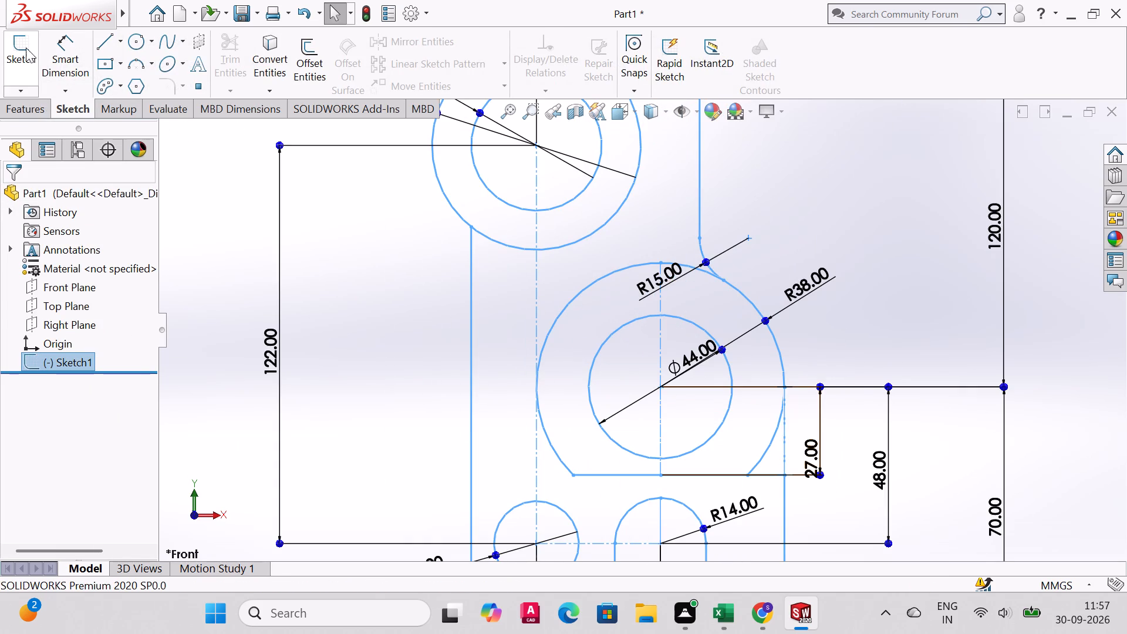
{"action": "left_click", "coordinate": [103, 45]}
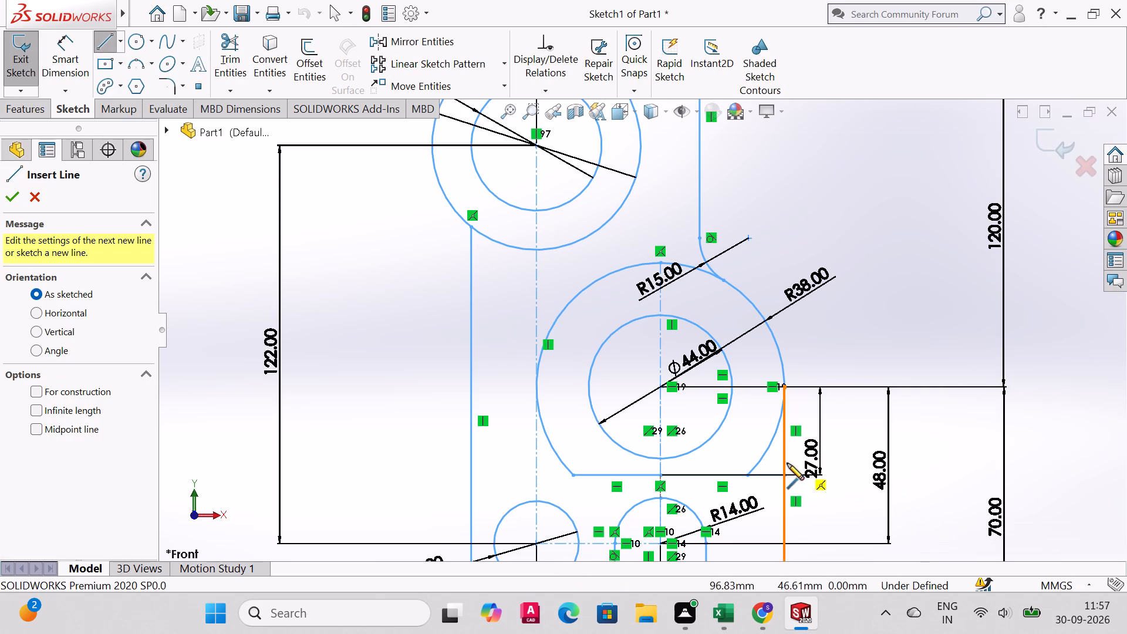
{"action": "left_click", "coordinate": [785, 475]}
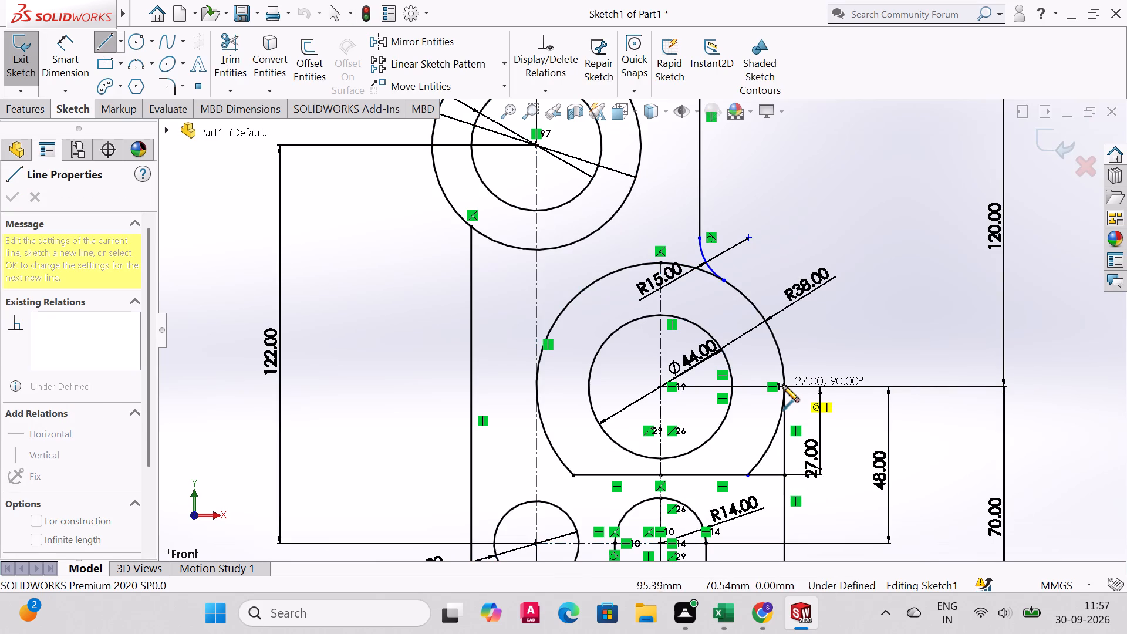
{"action": "left_click", "coordinate": [785, 385]}
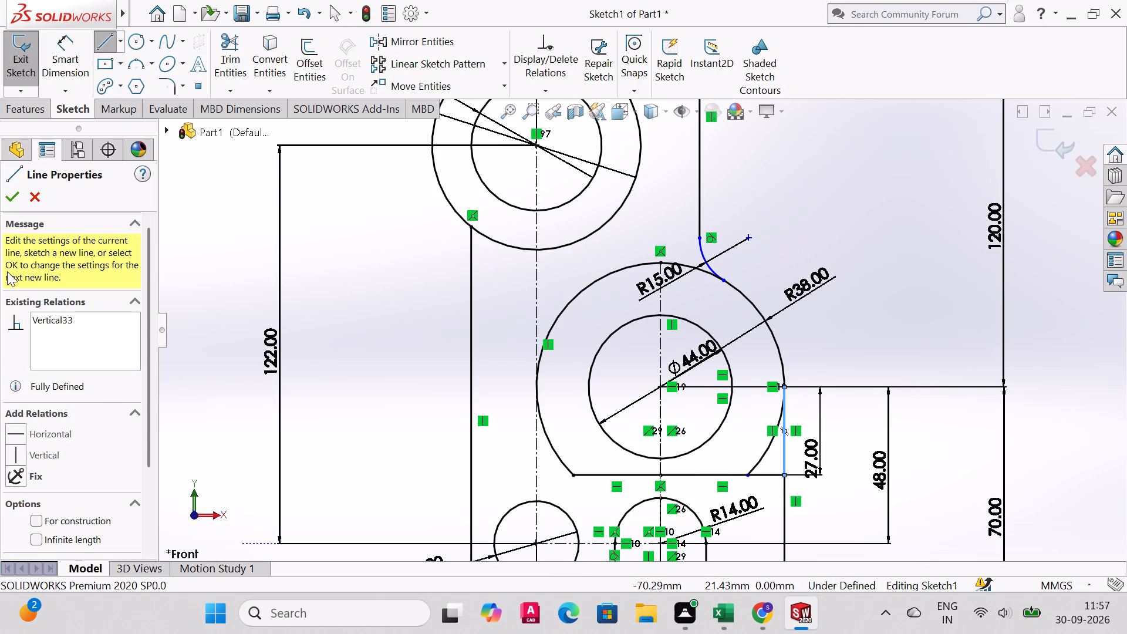
{"action": "left_click", "coordinate": [7, 197]}
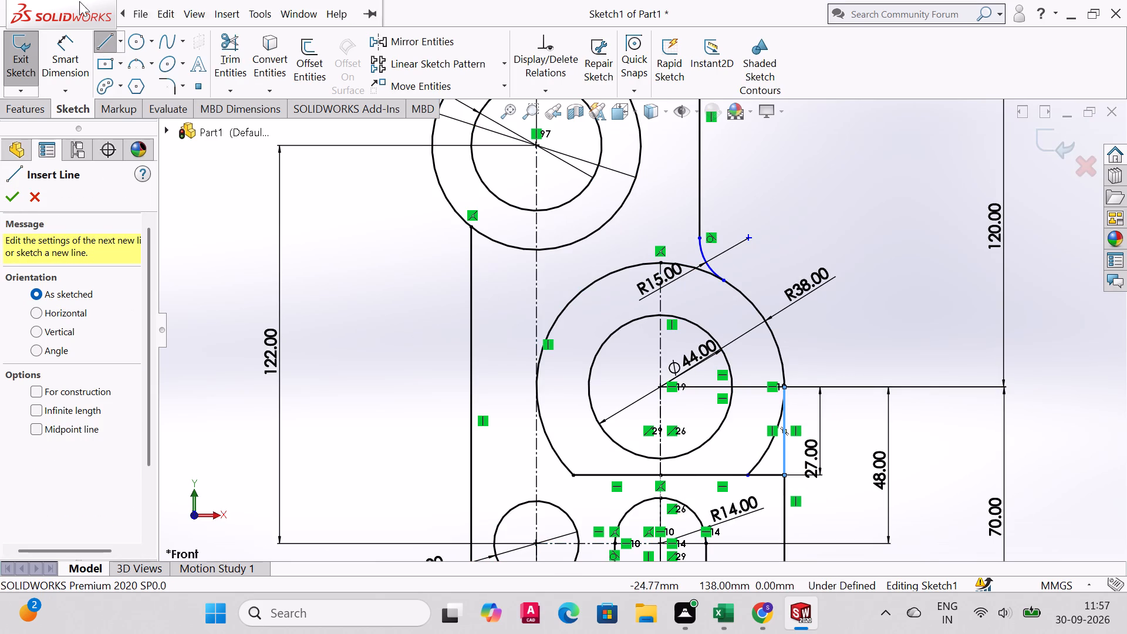
Extrude the main plate region and the small corner region beside the R38 arc to a blind depth of 12.5 mm.
{"action": "left_click", "coordinate": [26, 114]}
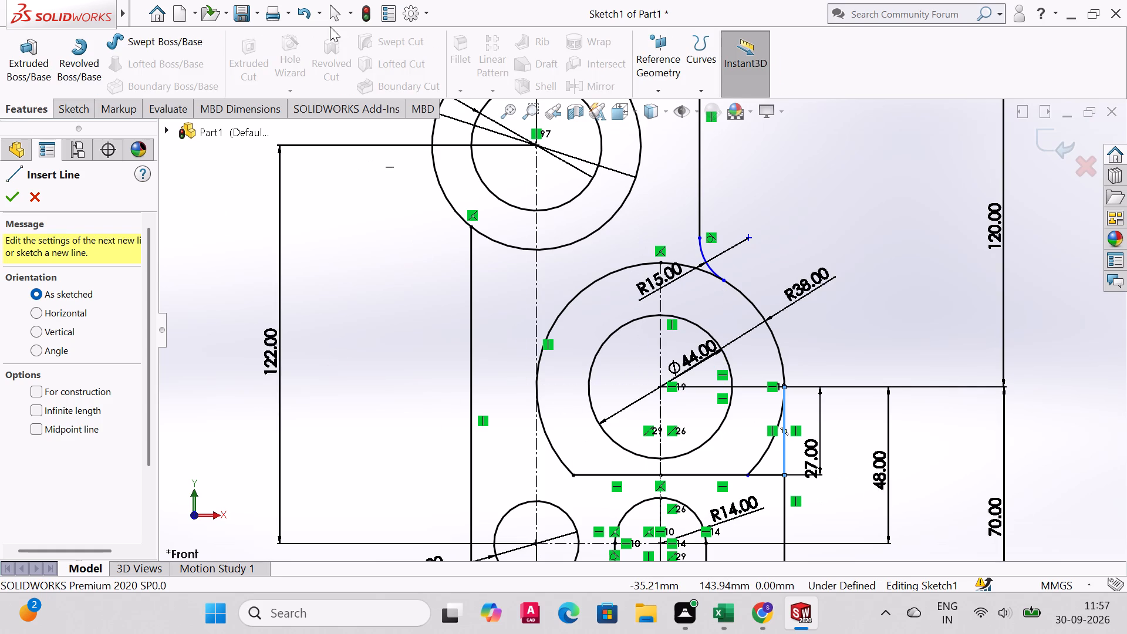
{"action": "left_click", "coordinate": [14, 48]}
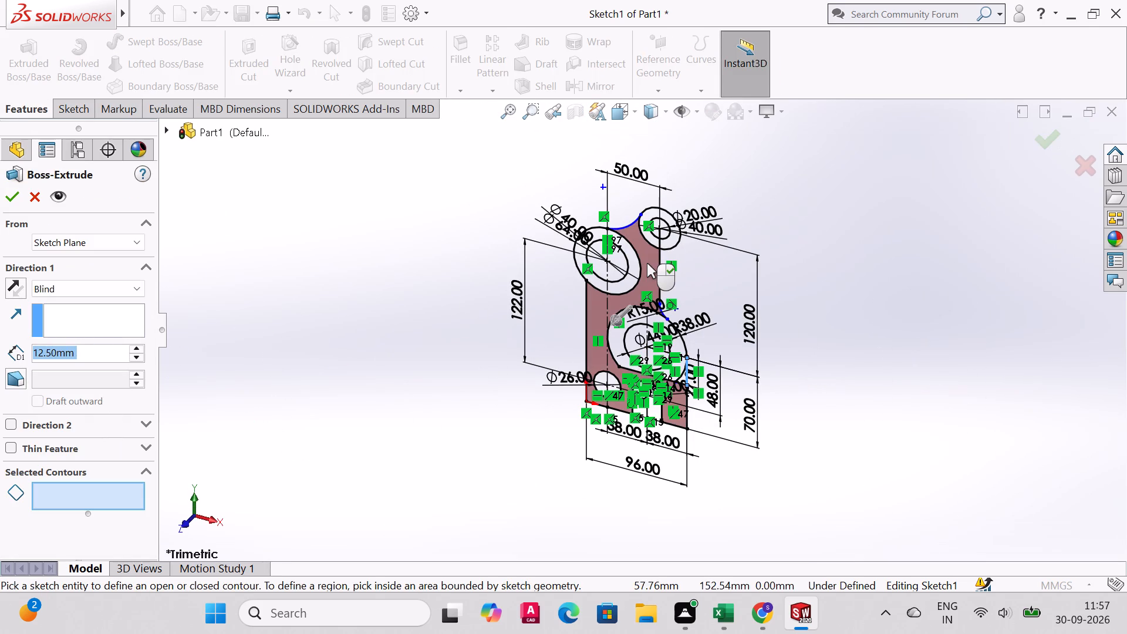
{"action": "left_click", "coordinate": [646, 264]}
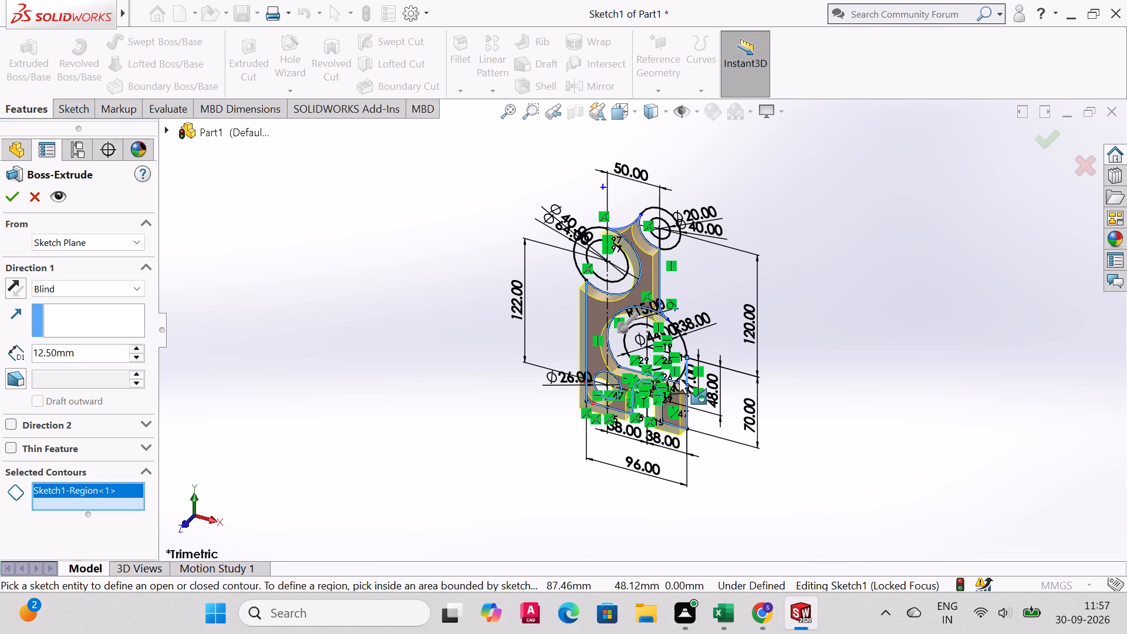
{"action": "left_click", "coordinate": [681, 383]}
{"action": "scroll", "coordinate": [681, 380], "scroll_direction": "up", "scroll_amount": 4}
{"action": "scroll", "coordinate": [681, 380], "scroll_direction": "down", "scroll_amount": 3}
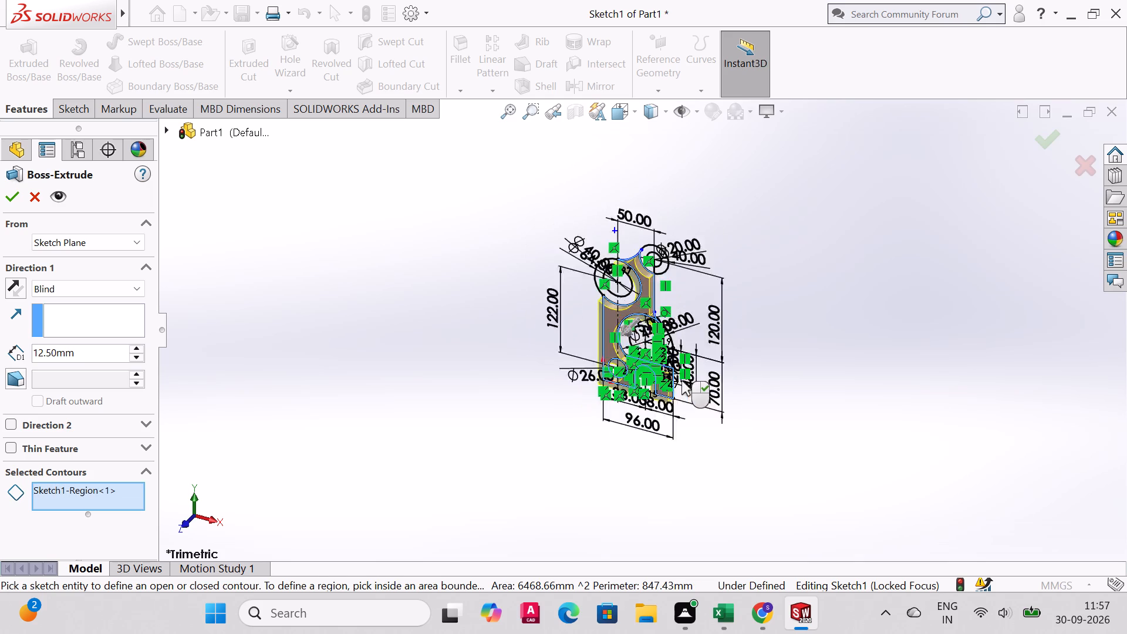
{"action": "scroll", "coordinate": [681, 380], "scroll_direction": "down", "scroll_amount": 7}
{"action": "left_click", "coordinate": [746, 456]}
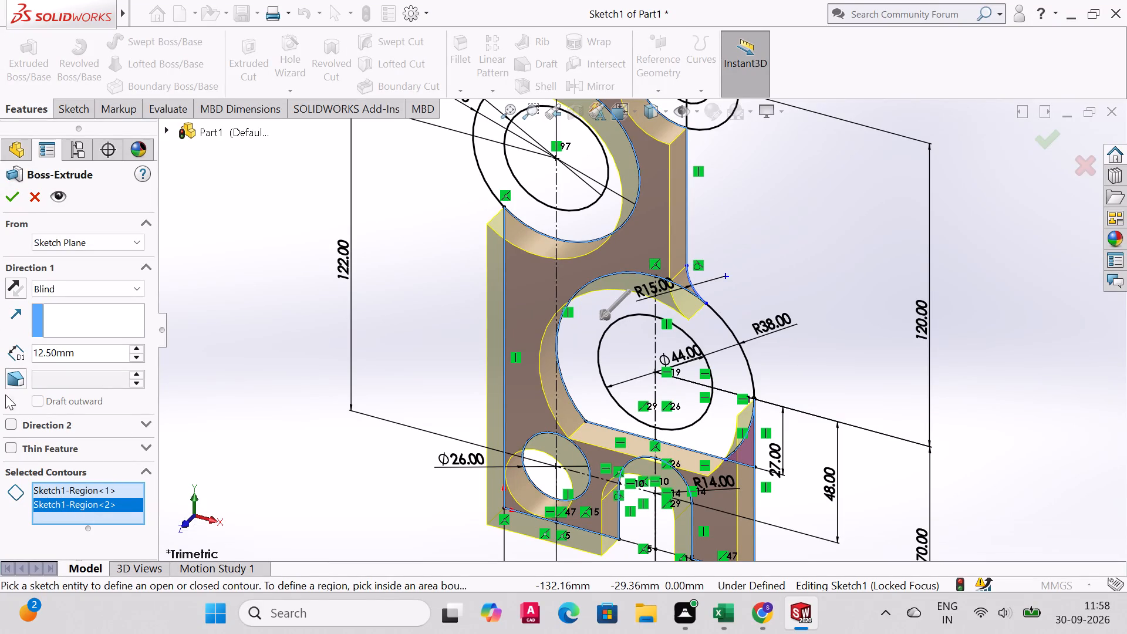
{"action": "left_click", "coordinate": [12, 194]}
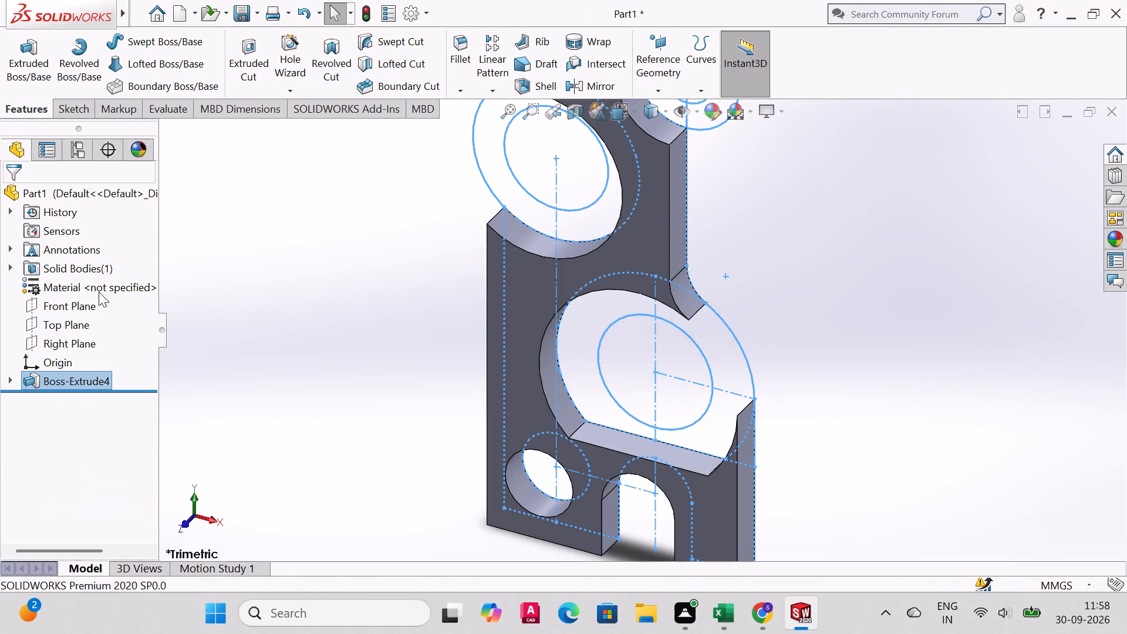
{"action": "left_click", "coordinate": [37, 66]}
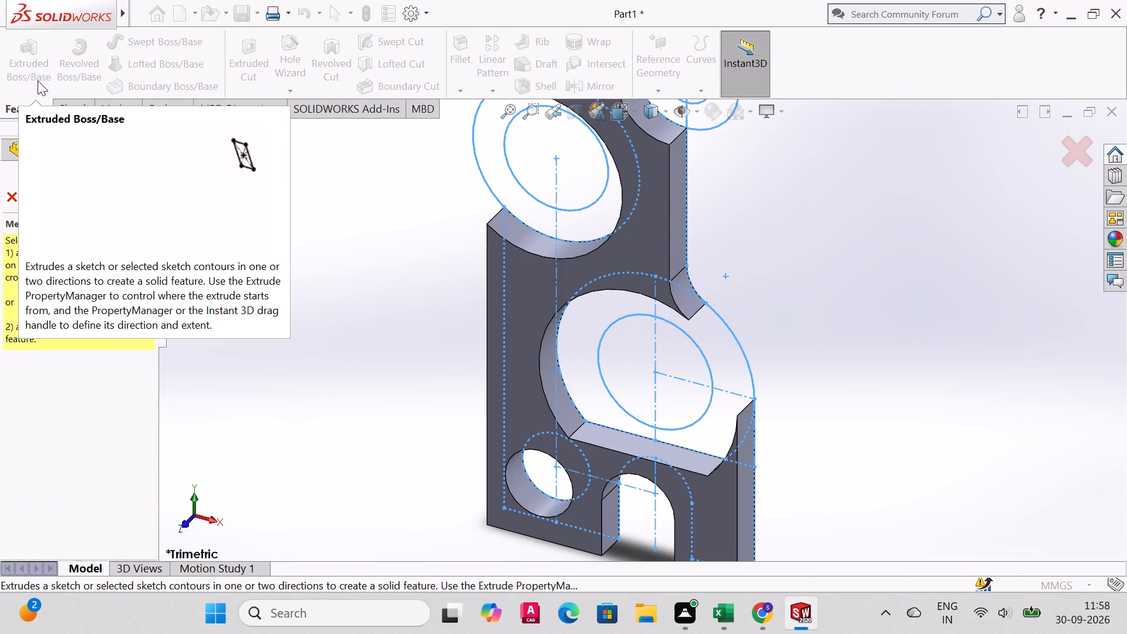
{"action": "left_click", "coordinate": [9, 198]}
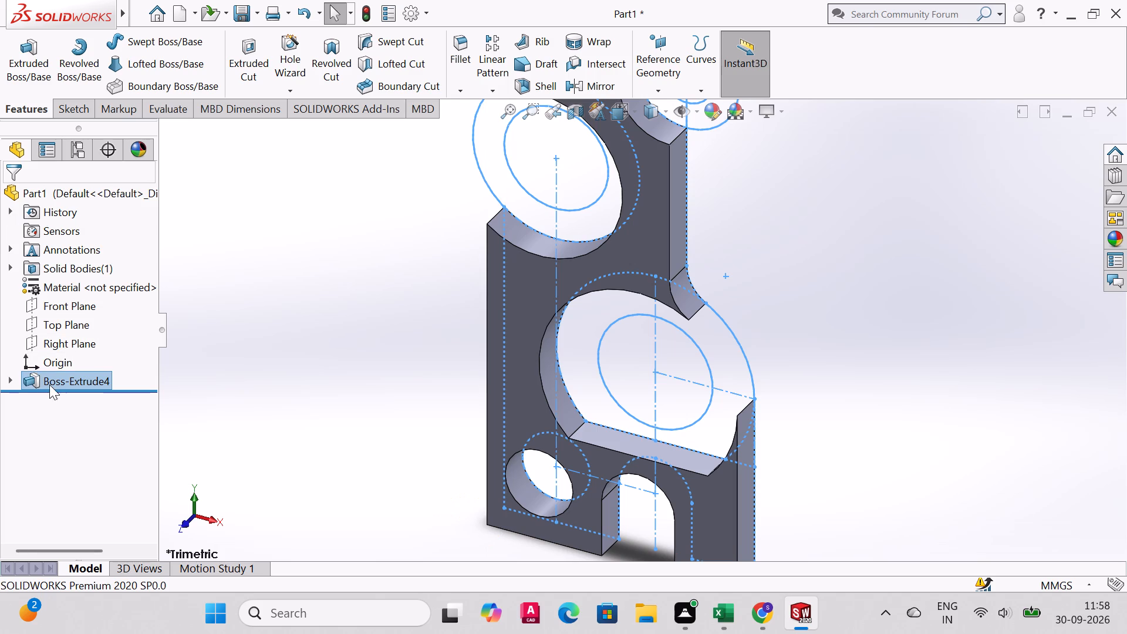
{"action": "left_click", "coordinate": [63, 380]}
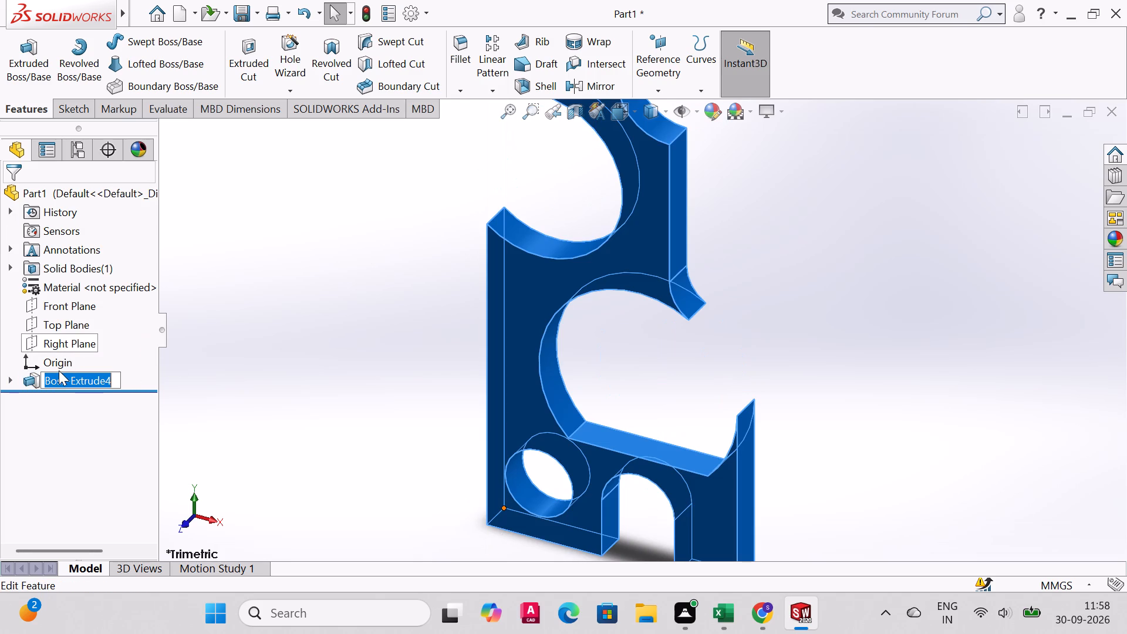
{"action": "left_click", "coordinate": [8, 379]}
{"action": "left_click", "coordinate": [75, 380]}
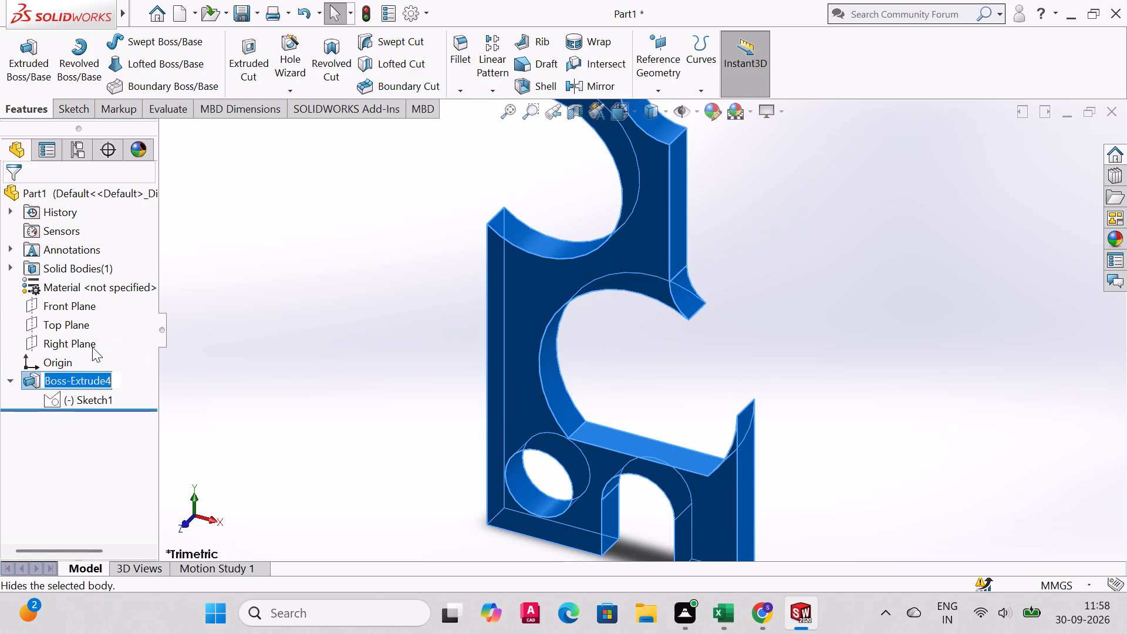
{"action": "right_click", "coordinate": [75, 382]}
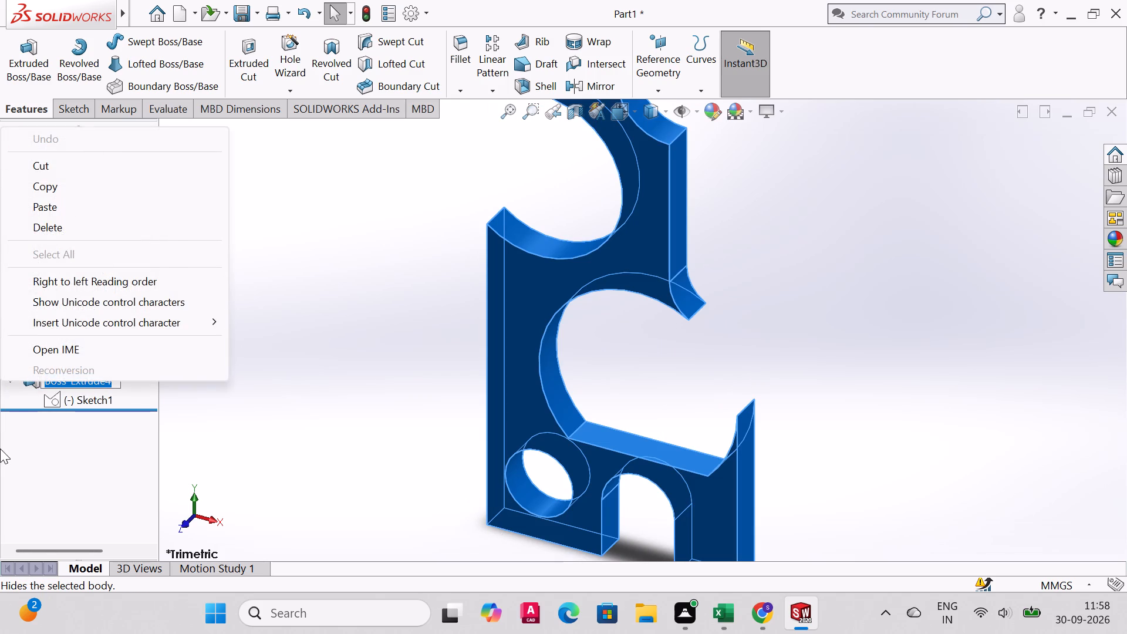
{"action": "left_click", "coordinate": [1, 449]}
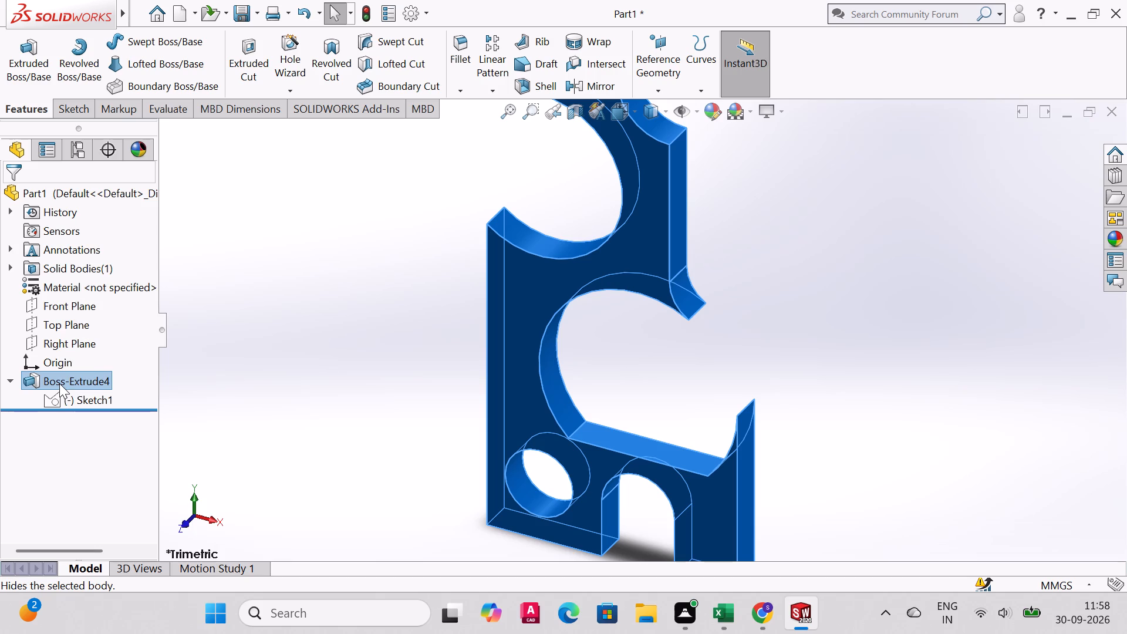
Edit the plate's boss extrusion to add the R38/Ø44 ring region to its selected contours.
{"action": "right_click", "coordinate": [60, 383]}
{"action": "left_click", "coordinate": [66, 218]}
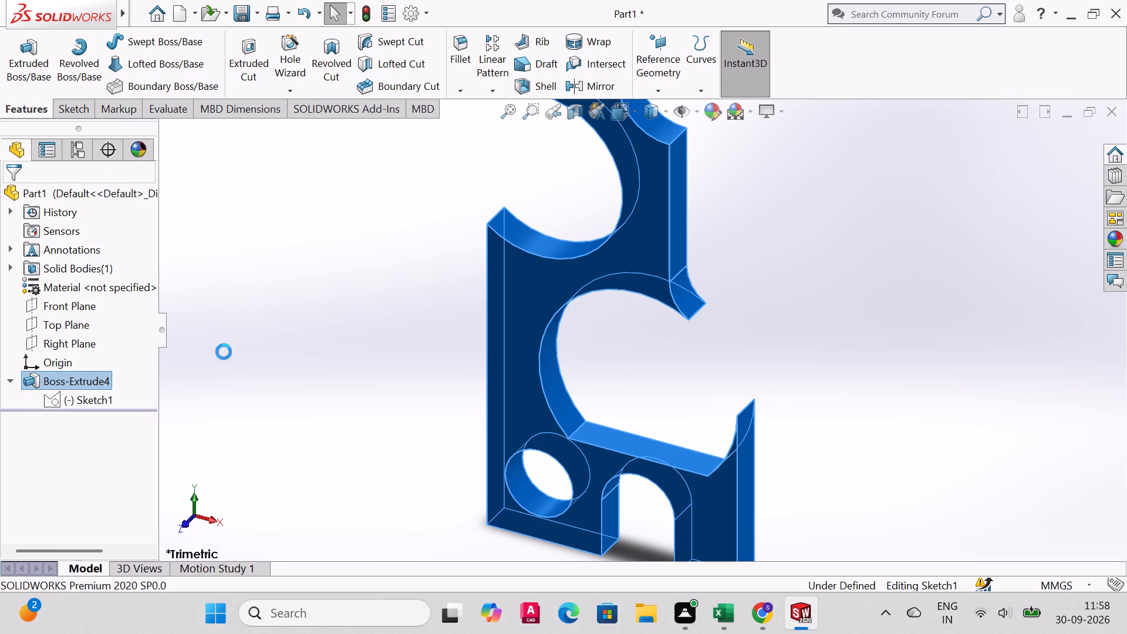
{"action": "left_click", "coordinate": [585, 336]}
{"action": "left_click", "coordinate": [585, 352]}
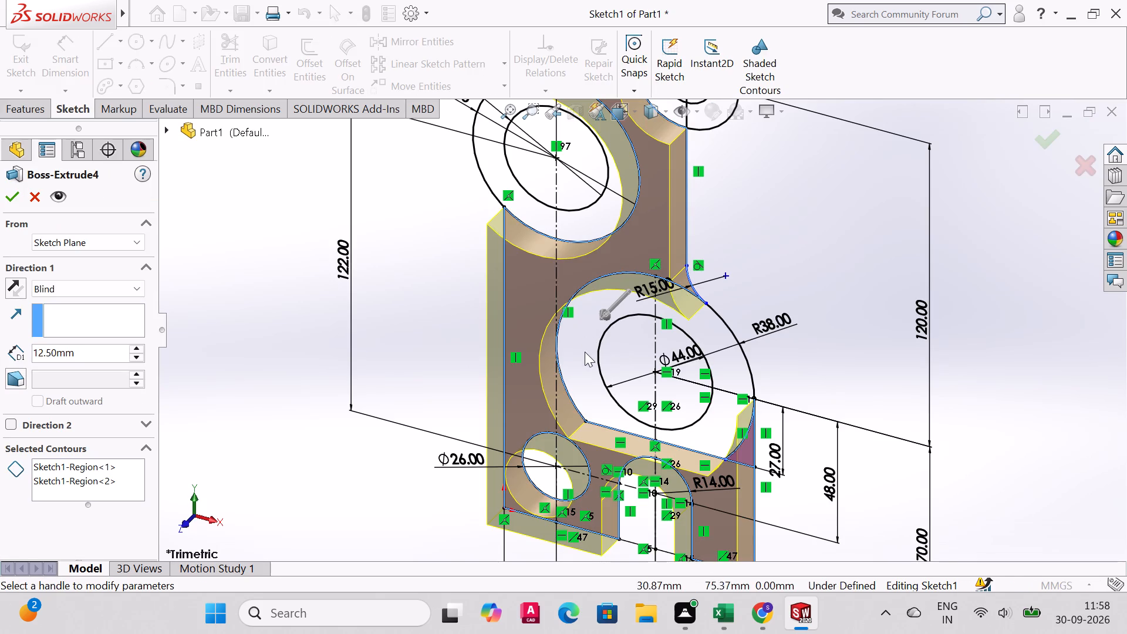
{"action": "left_click", "coordinate": [130, 481]}
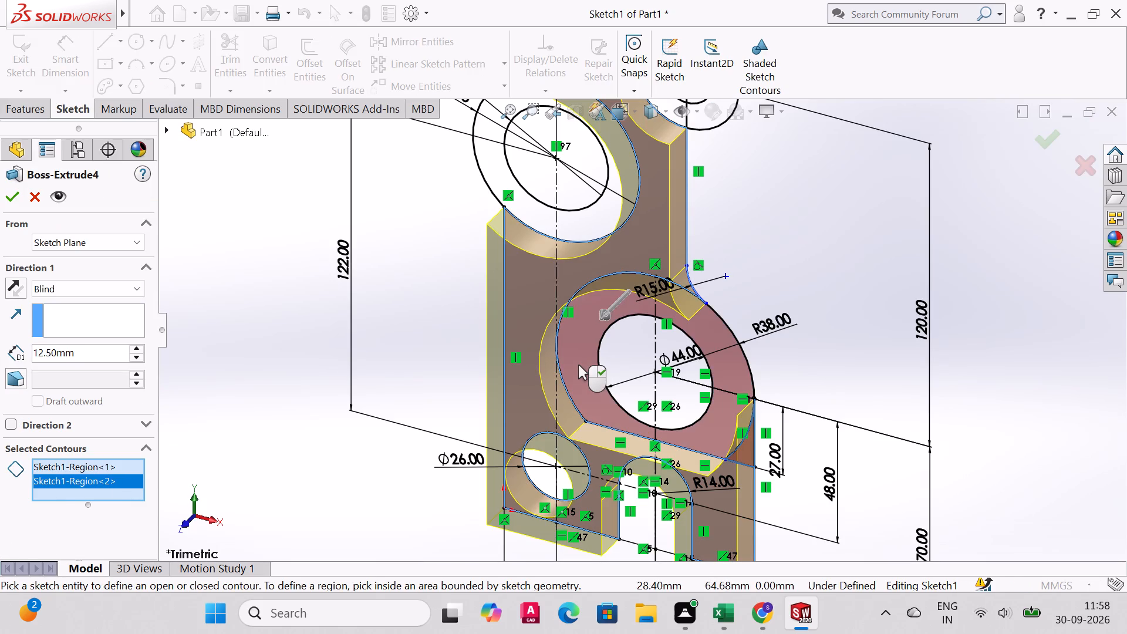
{"action": "left_click", "coordinate": [578, 365]}
{"action": "left_click_drag", "start_coordinate": [578, 365], "coordinate": [539, 361]}
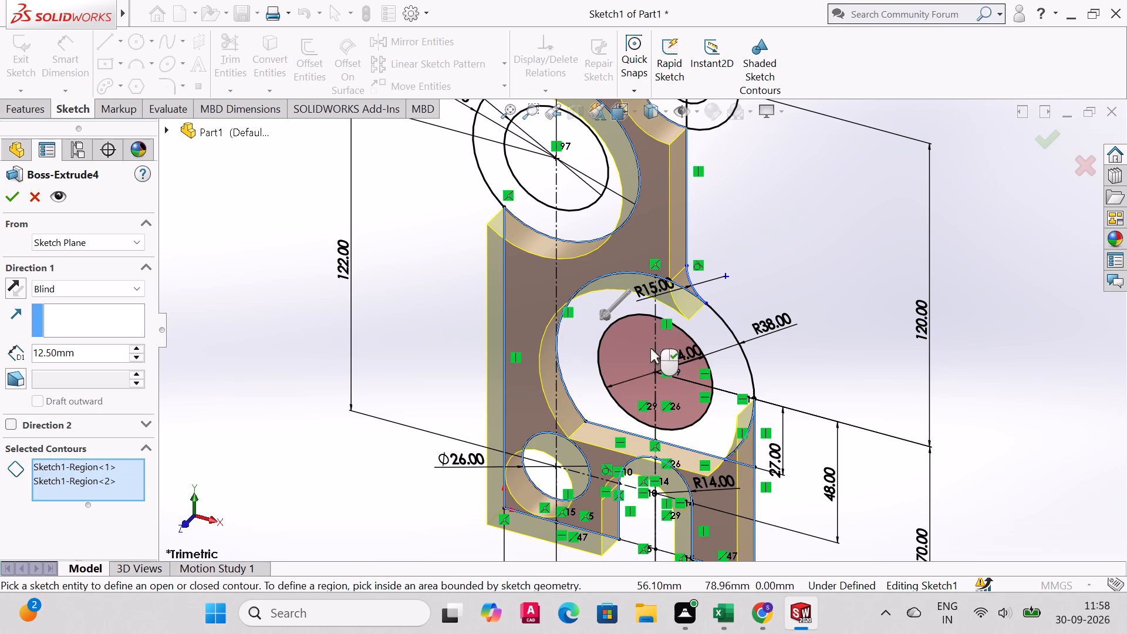
{"action": "left_click", "coordinate": [580, 381]}
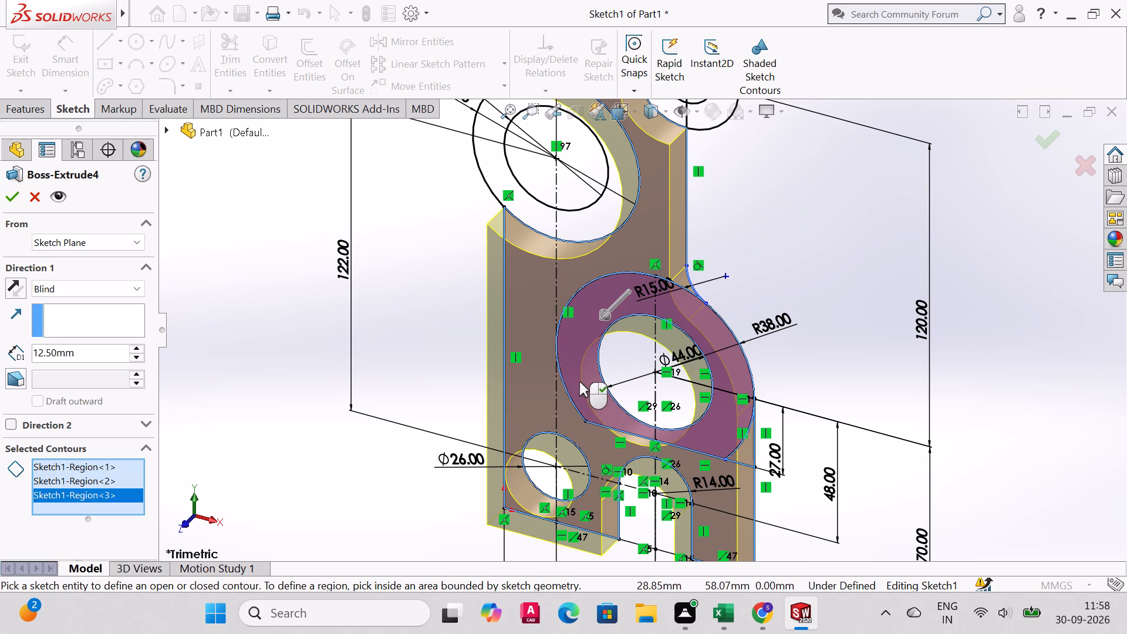
{"action": "right_click_drag", "start_coordinate": [579, 382], "coordinate": [562, 403]}
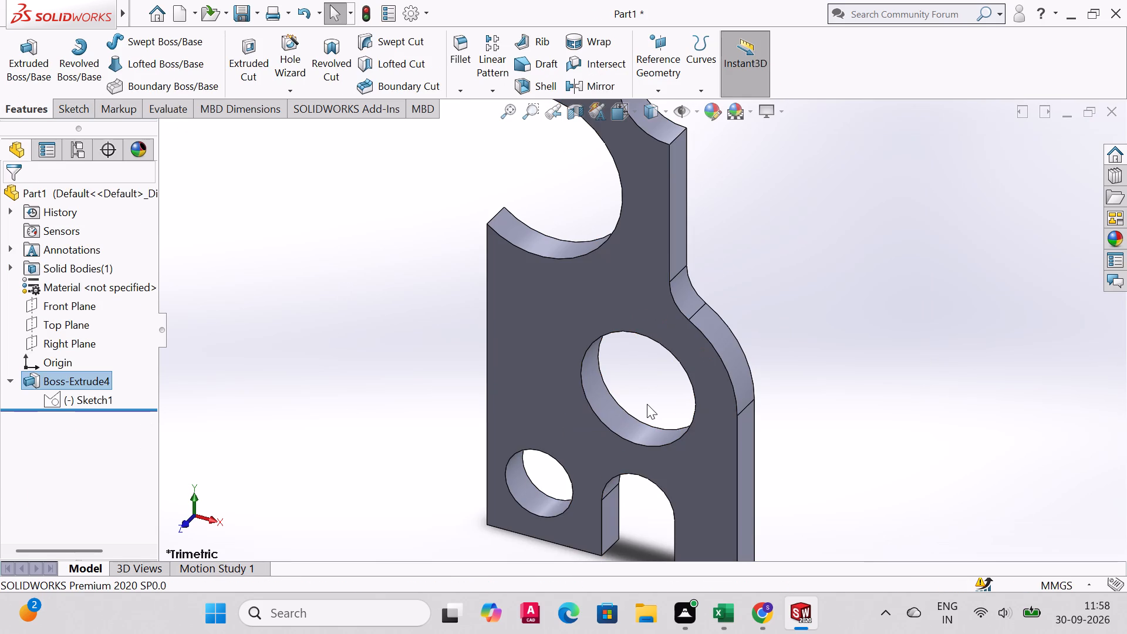
Edit the plate's boss extrusion to add the Ø64/Ø40 ring region and the Ø40/Ø20 ring region to its selected contours.
{"action": "right_click", "coordinate": [99, 379]}
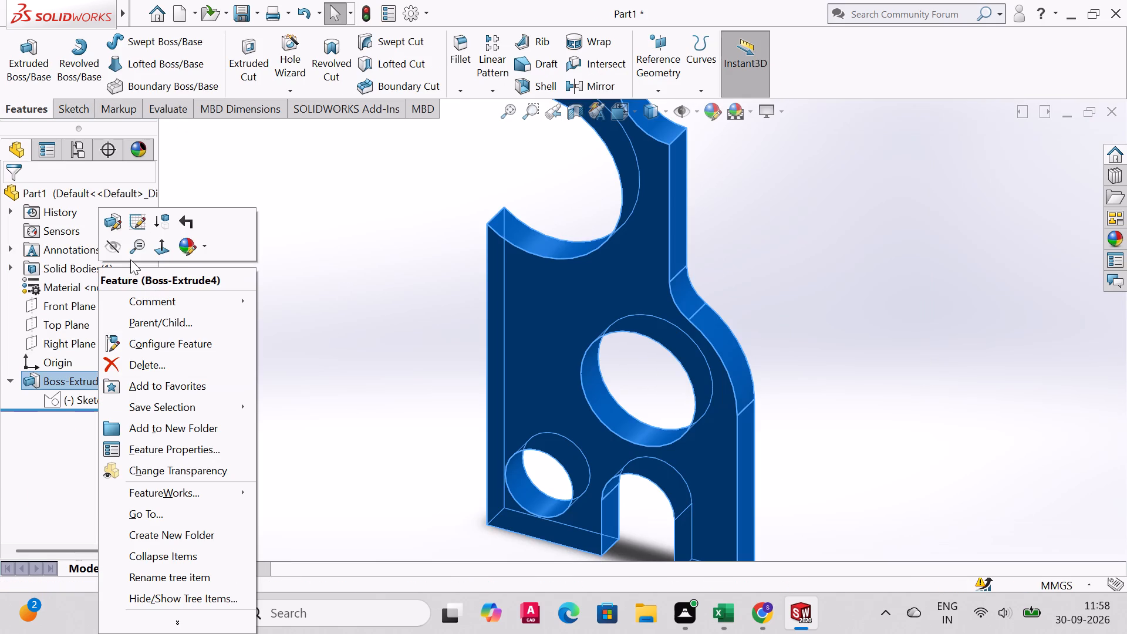
{"action": "left_click", "coordinate": [117, 224]}
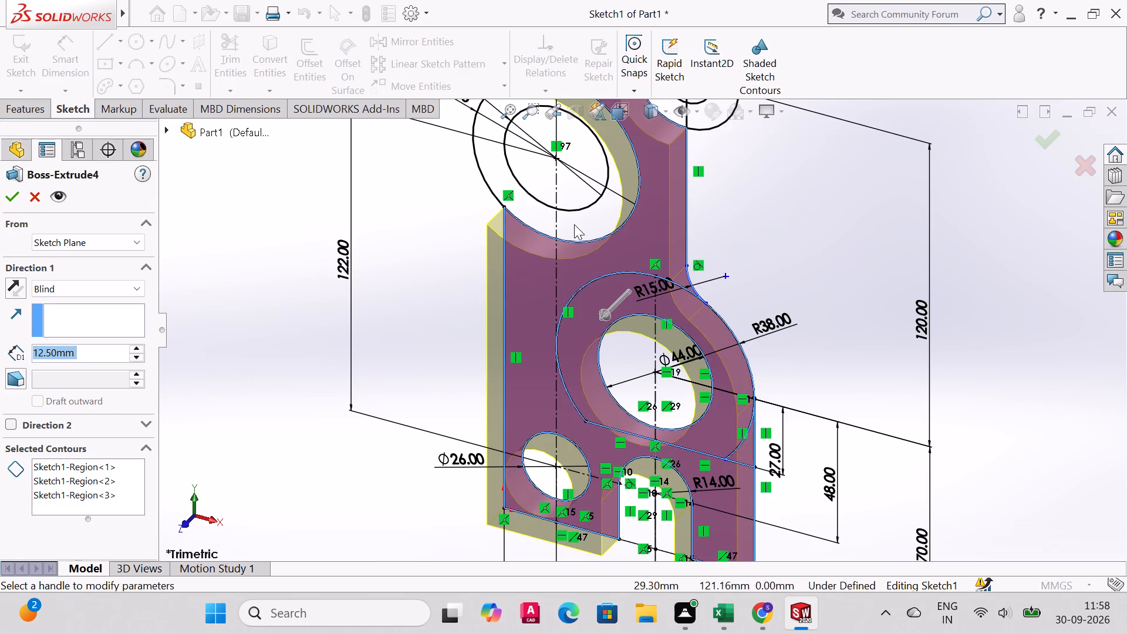
{"action": "left_click", "coordinate": [102, 501]}
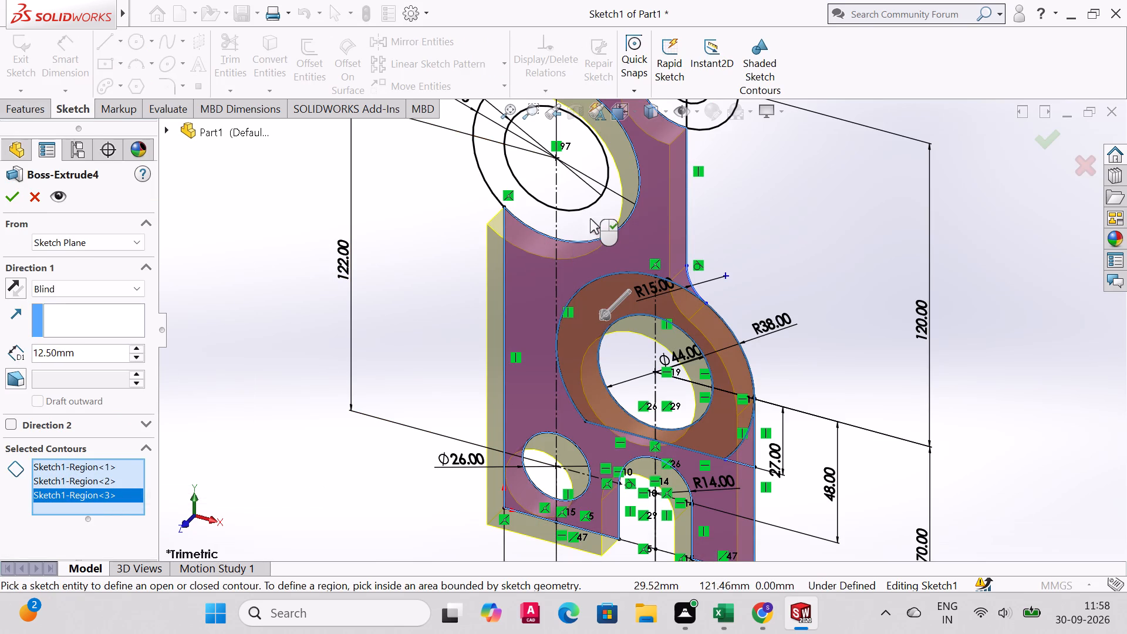
{"action": "left_click", "coordinate": [595, 215]}
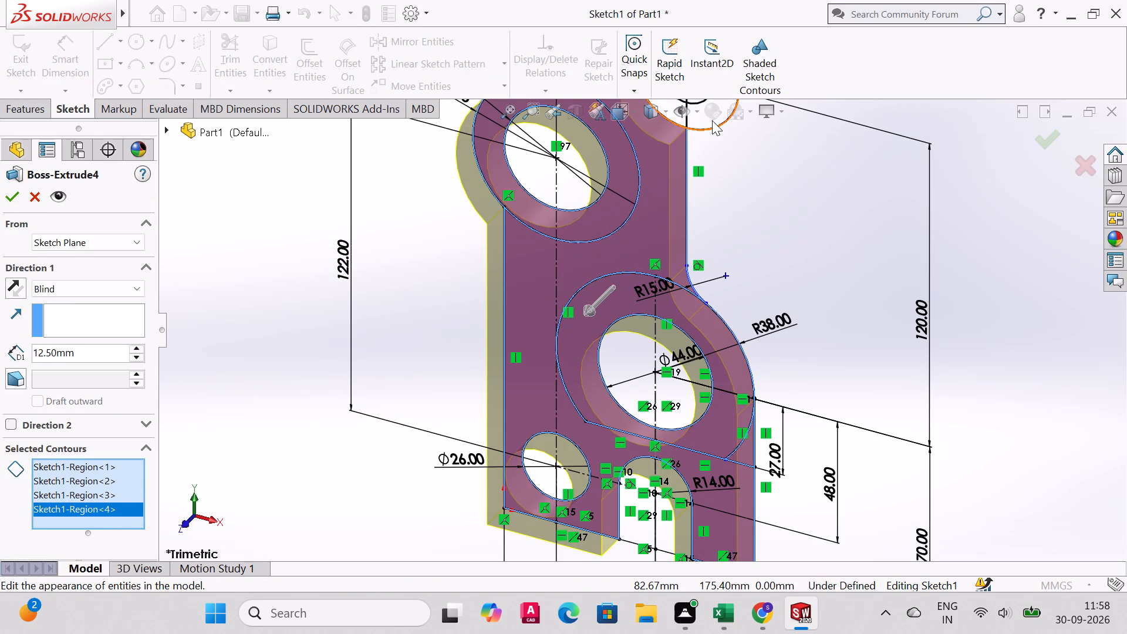
{"action": "left_click", "coordinate": [712, 120]}
{"action": "scroll", "coordinate": [748, 301], "scroll_direction": "up", "scroll_amount": 3}
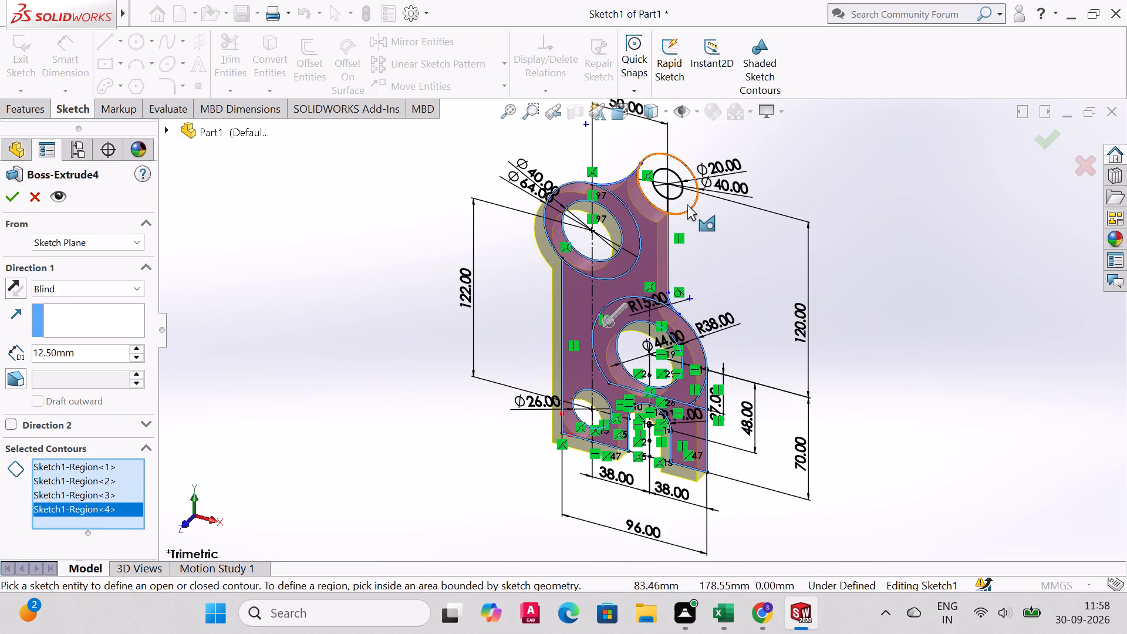
{"action": "left_click", "coordinate": [687, 201]}
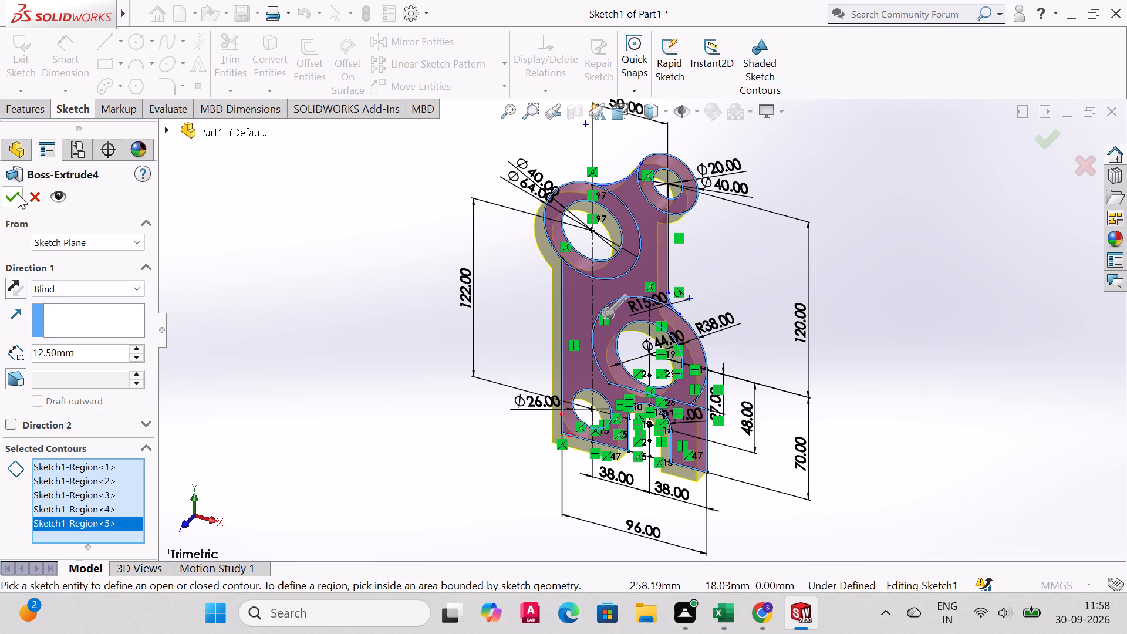
{"action": "left_click", "coordinate": [18, 194]}
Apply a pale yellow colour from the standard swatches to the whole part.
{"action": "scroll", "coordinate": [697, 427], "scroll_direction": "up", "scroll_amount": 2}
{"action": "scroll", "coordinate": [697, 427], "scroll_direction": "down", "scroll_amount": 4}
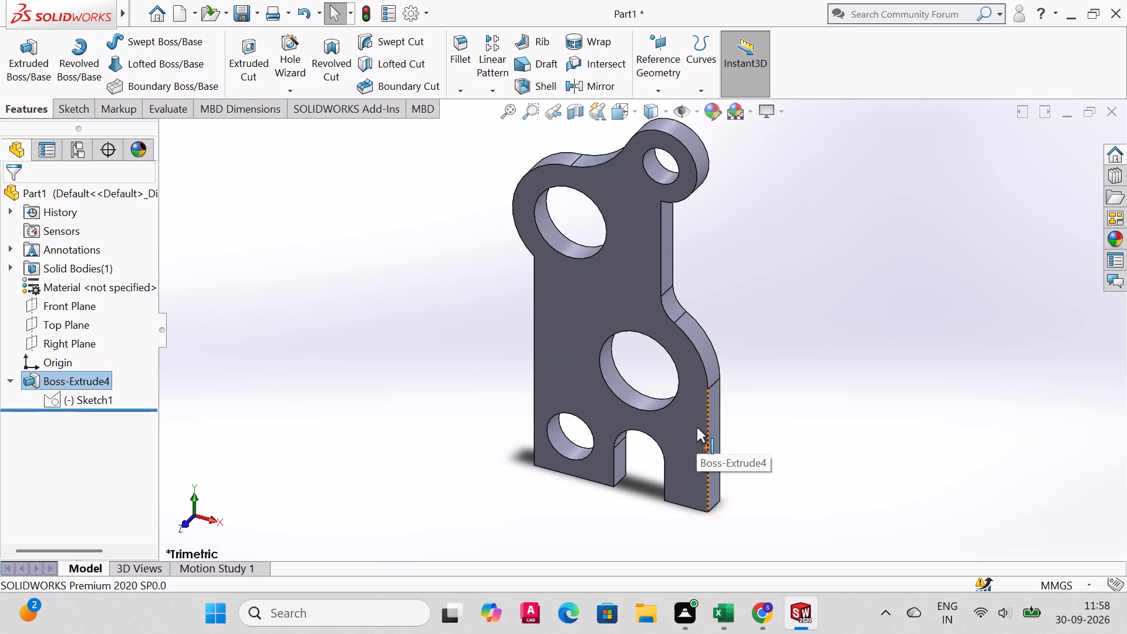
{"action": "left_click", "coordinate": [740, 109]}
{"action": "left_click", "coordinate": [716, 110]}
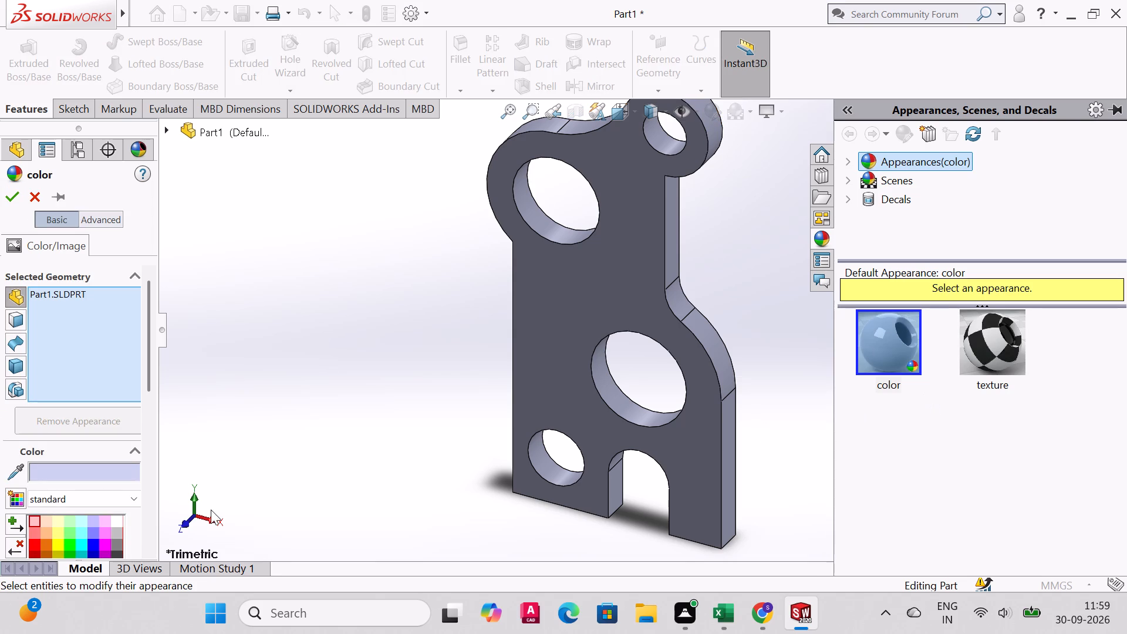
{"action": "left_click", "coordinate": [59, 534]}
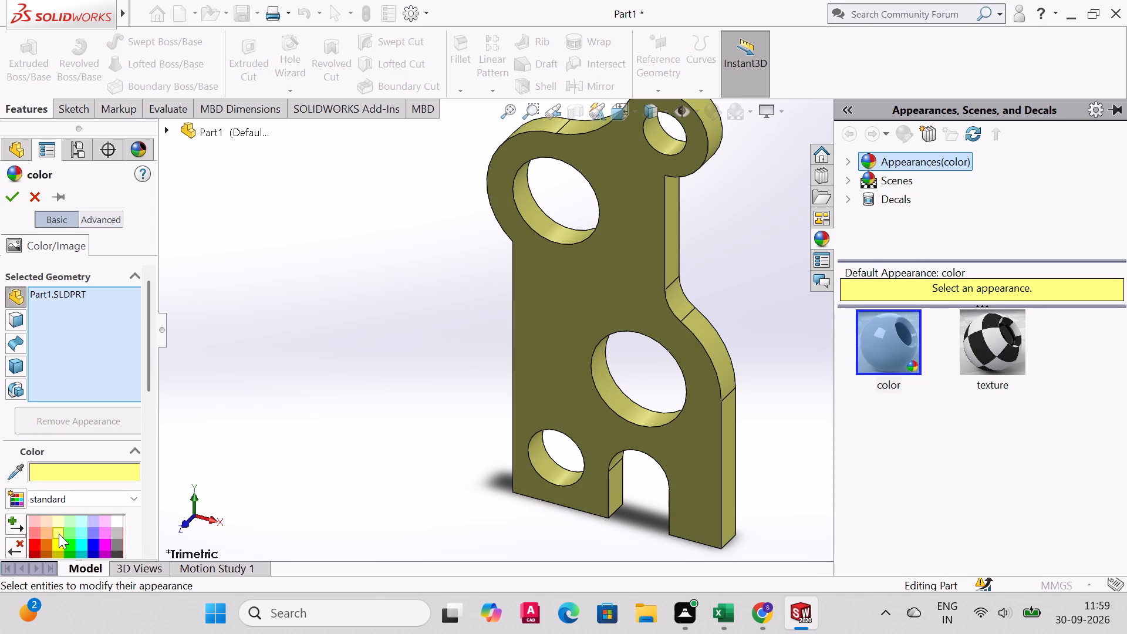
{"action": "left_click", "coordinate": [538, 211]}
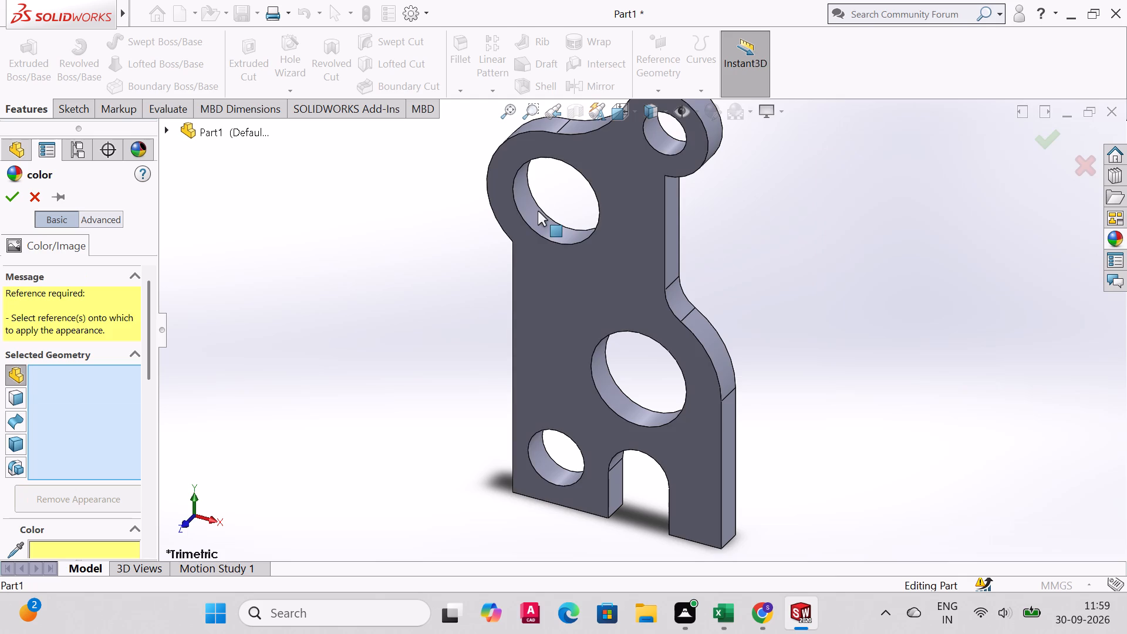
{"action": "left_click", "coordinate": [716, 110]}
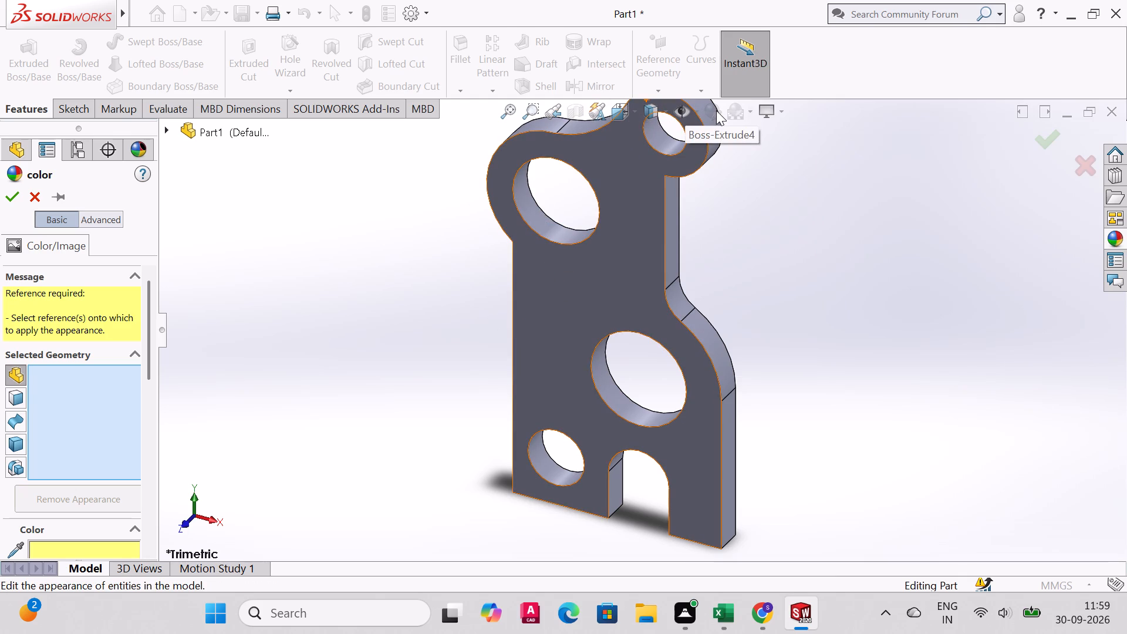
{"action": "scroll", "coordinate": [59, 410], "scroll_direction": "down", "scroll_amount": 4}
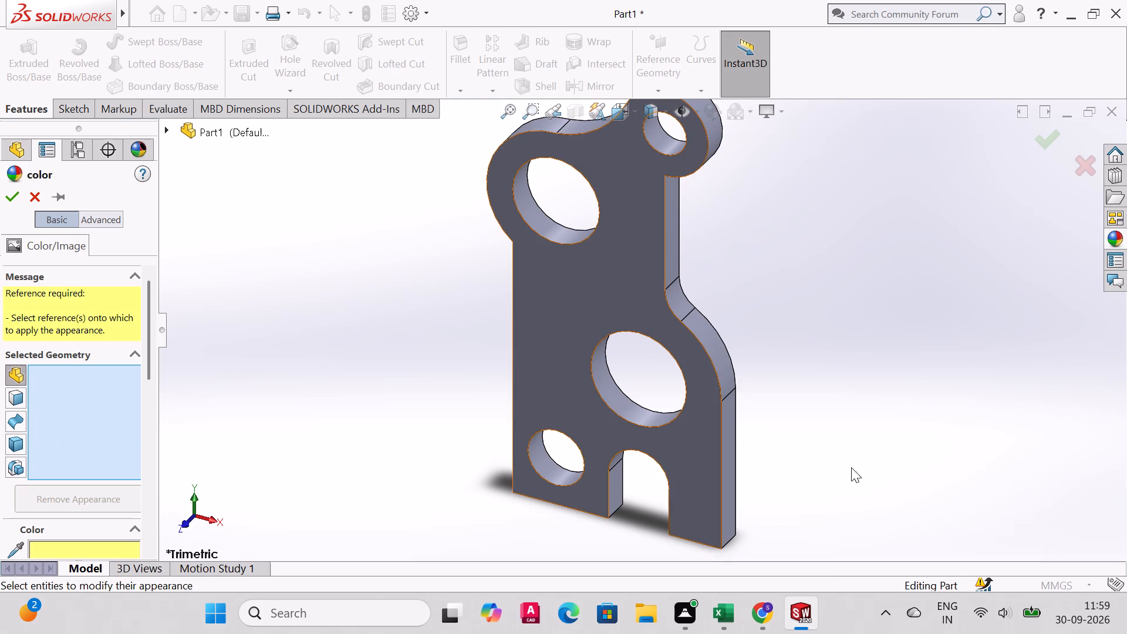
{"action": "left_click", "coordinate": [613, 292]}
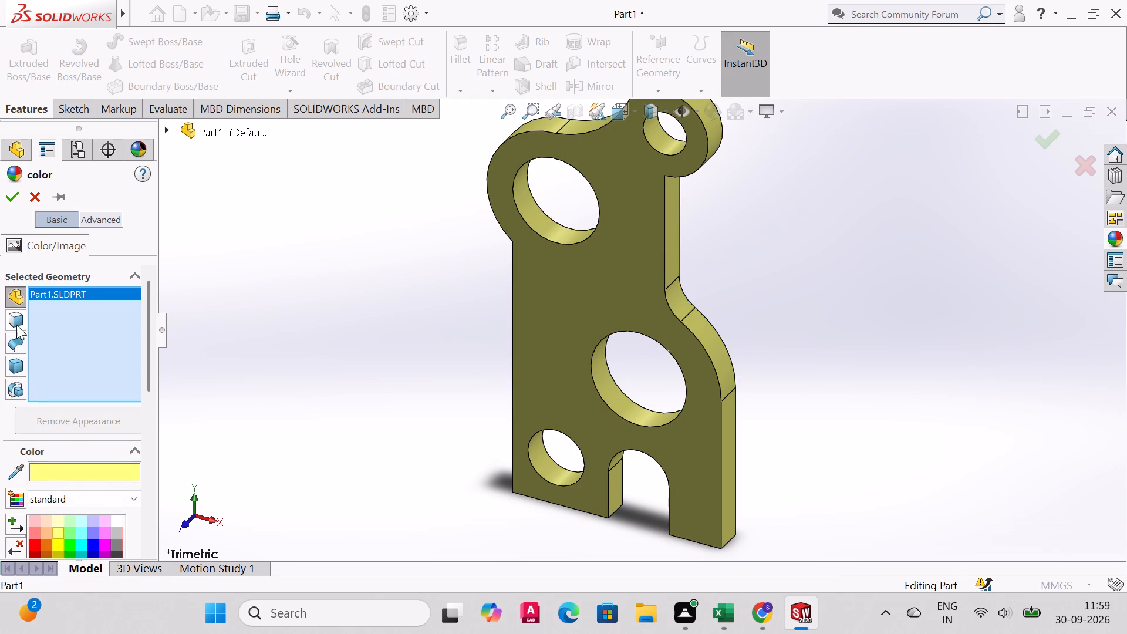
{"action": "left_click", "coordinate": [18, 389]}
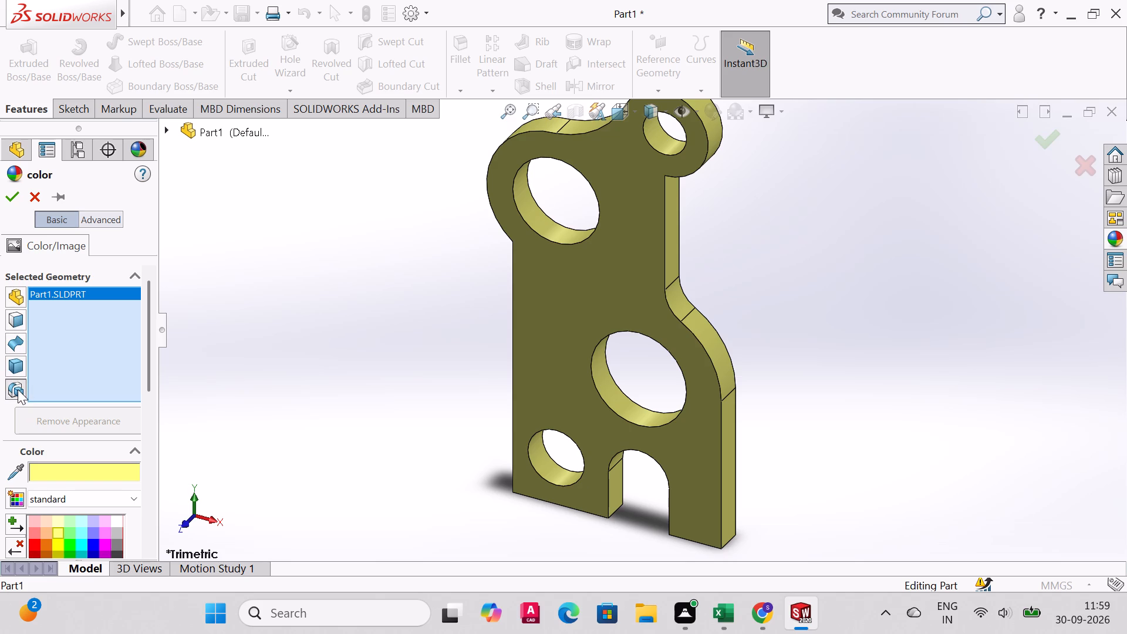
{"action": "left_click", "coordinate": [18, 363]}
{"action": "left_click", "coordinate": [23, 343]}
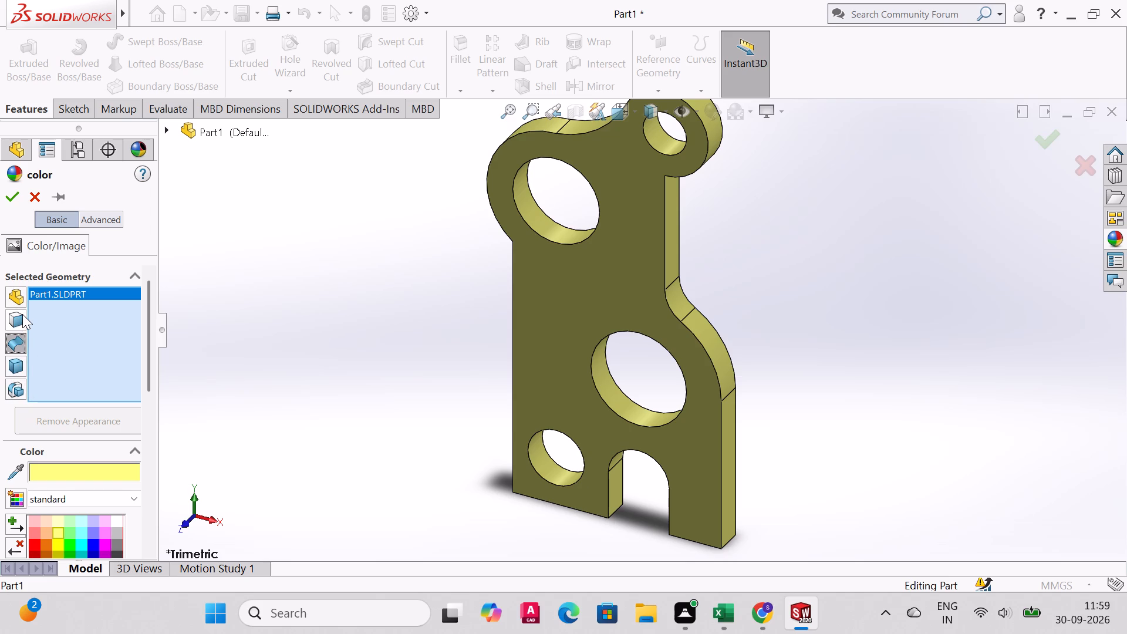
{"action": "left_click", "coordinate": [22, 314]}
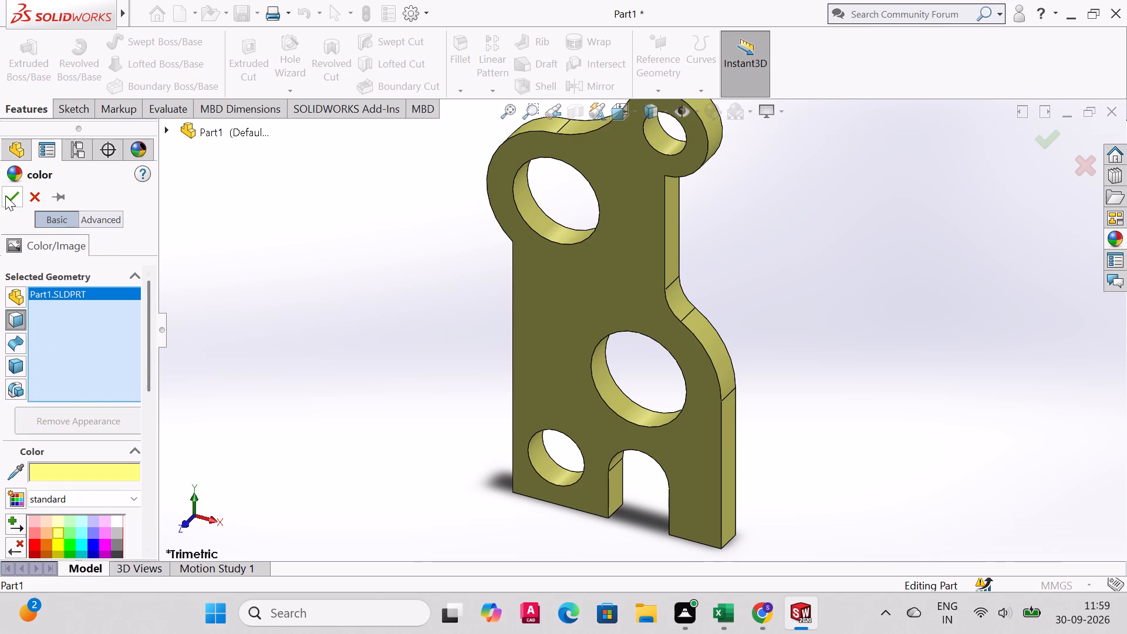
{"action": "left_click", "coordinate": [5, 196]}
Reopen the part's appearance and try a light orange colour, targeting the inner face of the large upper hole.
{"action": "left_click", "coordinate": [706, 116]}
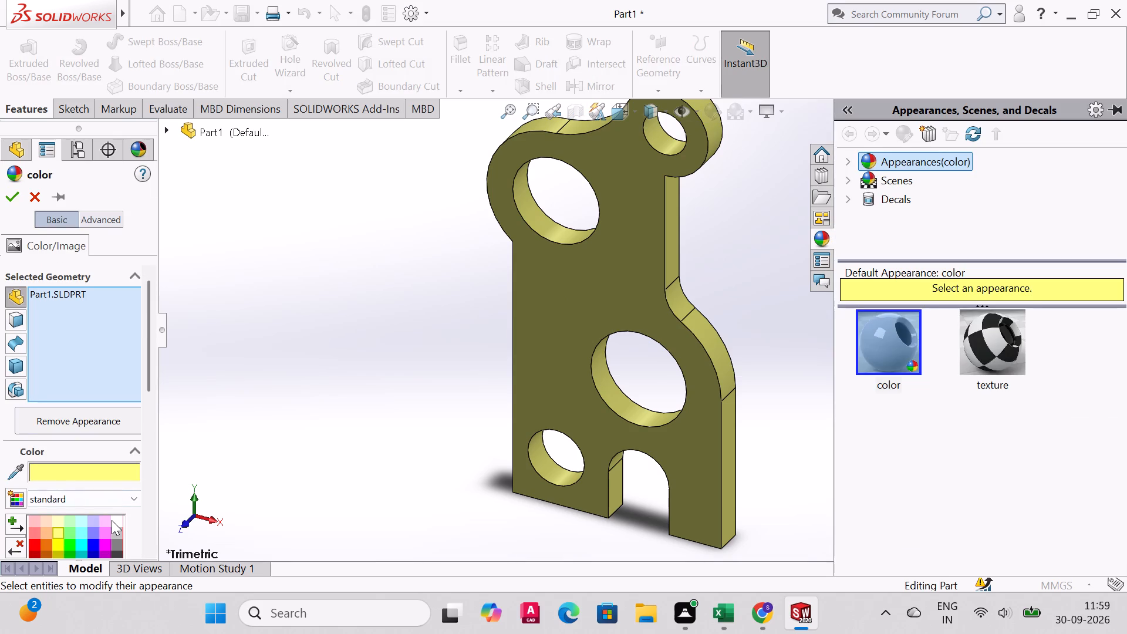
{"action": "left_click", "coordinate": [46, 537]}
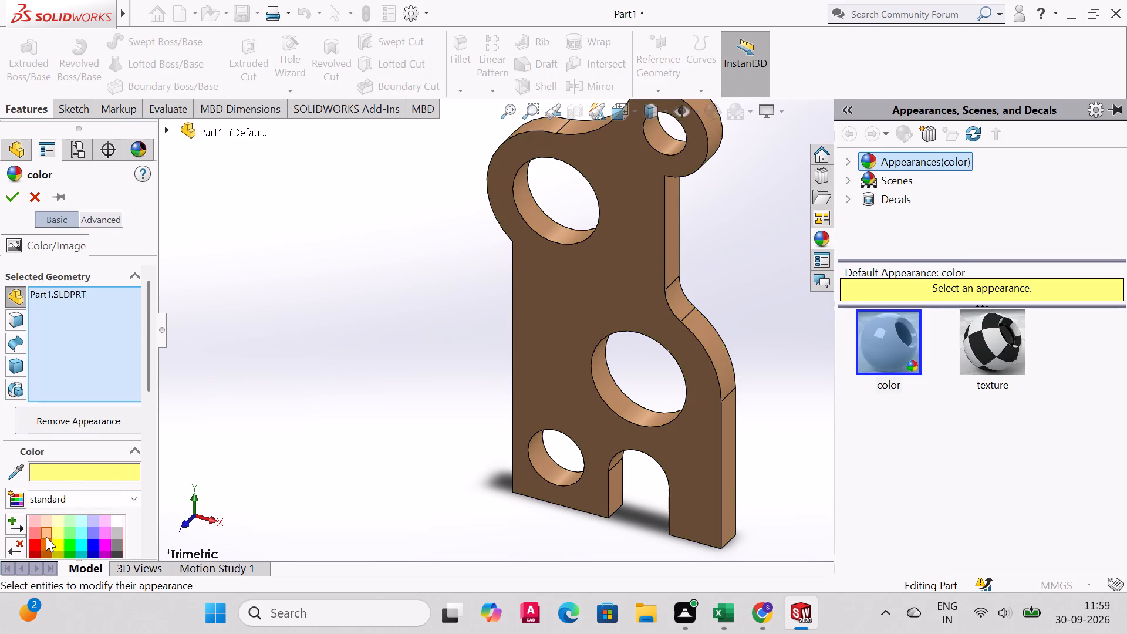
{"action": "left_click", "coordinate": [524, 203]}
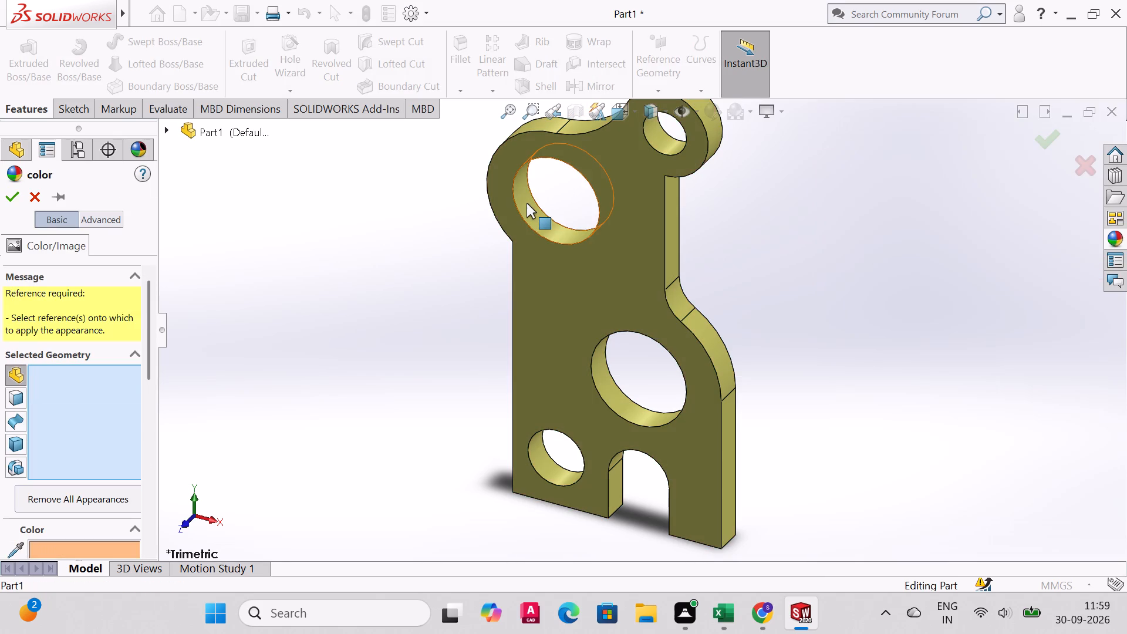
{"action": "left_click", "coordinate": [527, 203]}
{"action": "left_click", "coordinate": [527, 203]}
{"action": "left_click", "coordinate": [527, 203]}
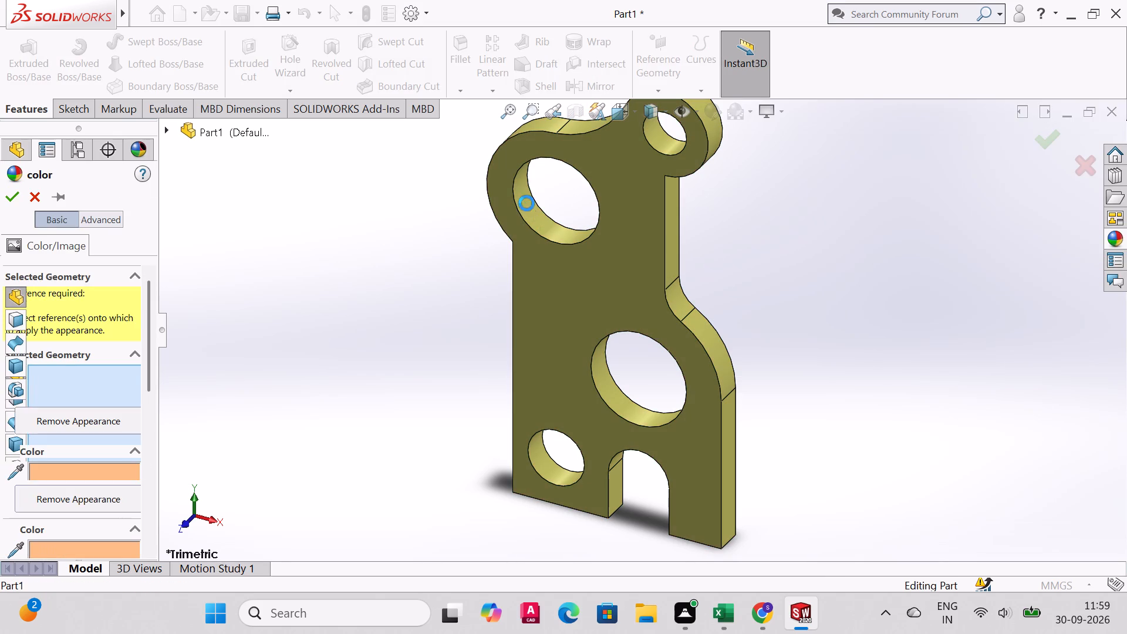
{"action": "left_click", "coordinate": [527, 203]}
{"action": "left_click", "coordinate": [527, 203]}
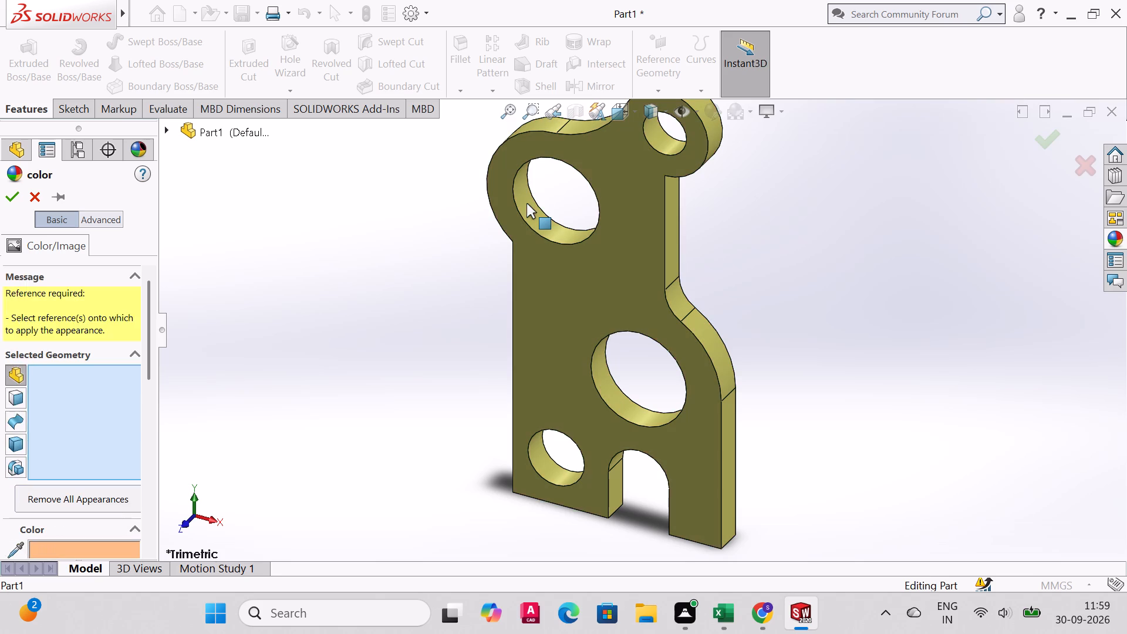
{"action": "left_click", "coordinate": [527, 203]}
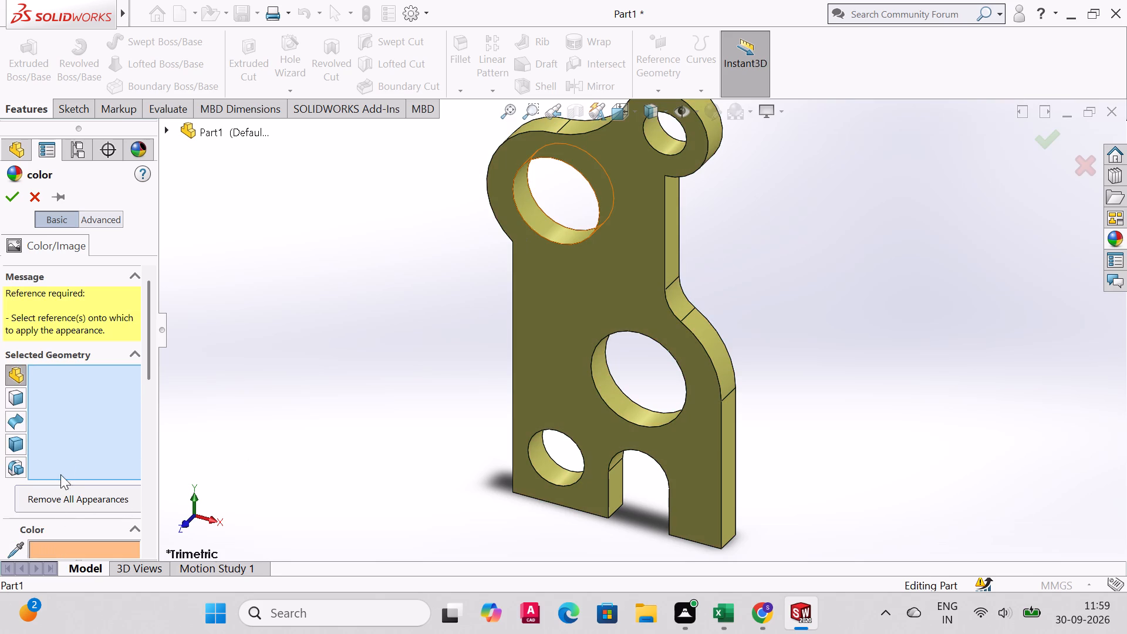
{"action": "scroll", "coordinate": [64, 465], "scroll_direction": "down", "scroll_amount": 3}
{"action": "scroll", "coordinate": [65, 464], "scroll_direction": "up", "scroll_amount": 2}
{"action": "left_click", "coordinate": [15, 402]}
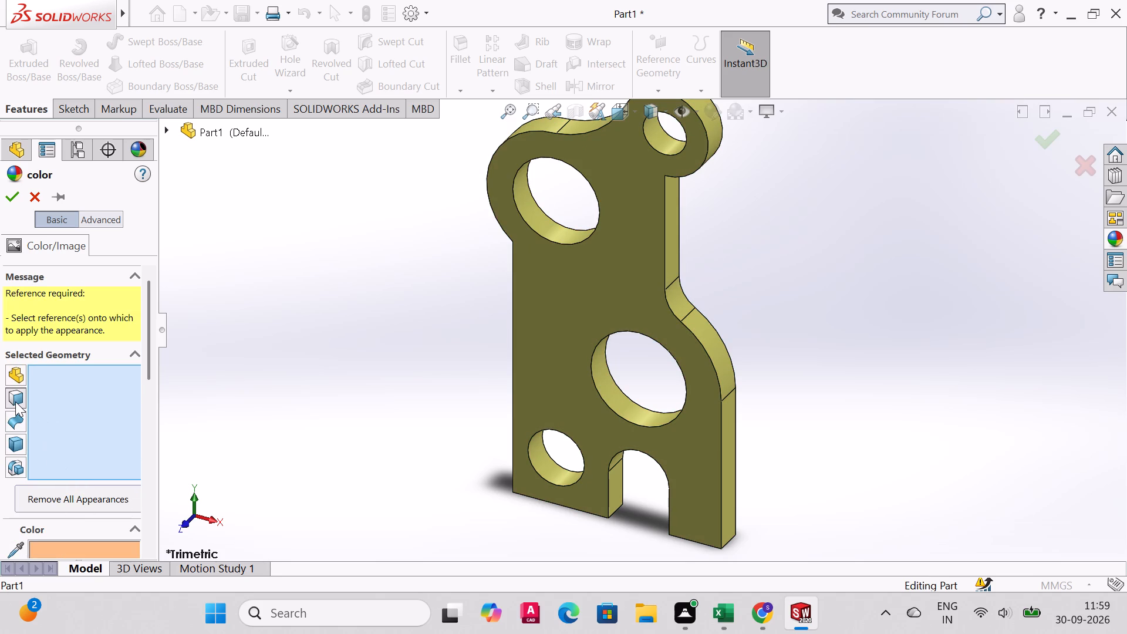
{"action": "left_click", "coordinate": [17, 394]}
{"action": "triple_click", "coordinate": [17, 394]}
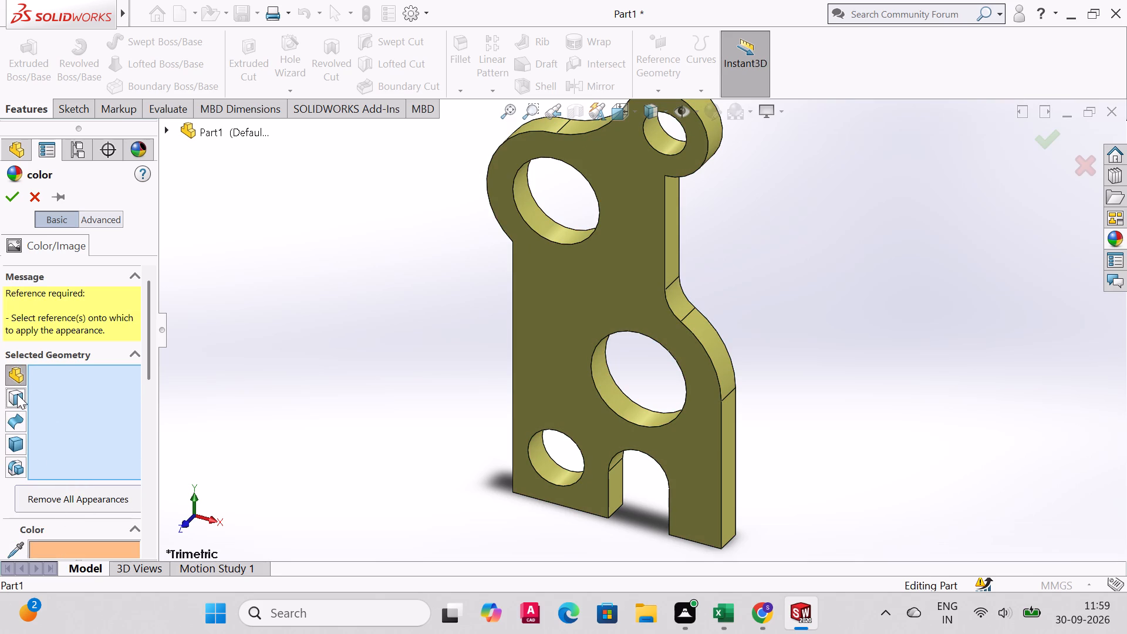
Apply bright yellow (RGB 255, 255, 0) to the whole part.
{"action": "scroll", "coordinate": [87, 495], "scroll_direction": "down", "scroll_amount": 4}
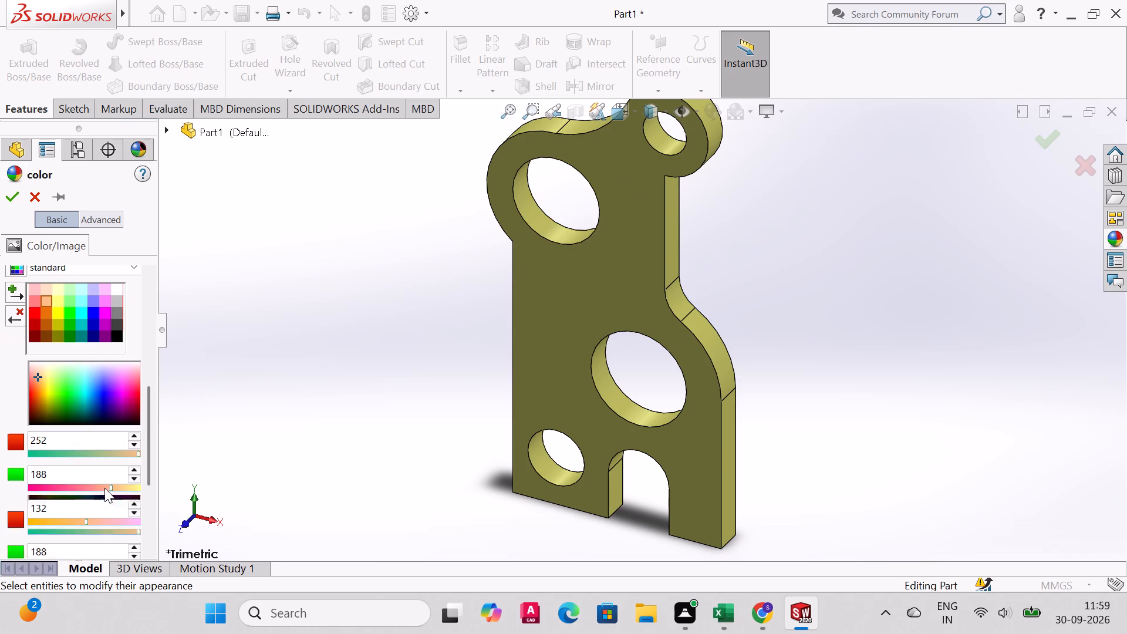
{"action": "scroll", "coordinate": [117, 447], "scroll_direction": "down", "scroll_amount": 3}
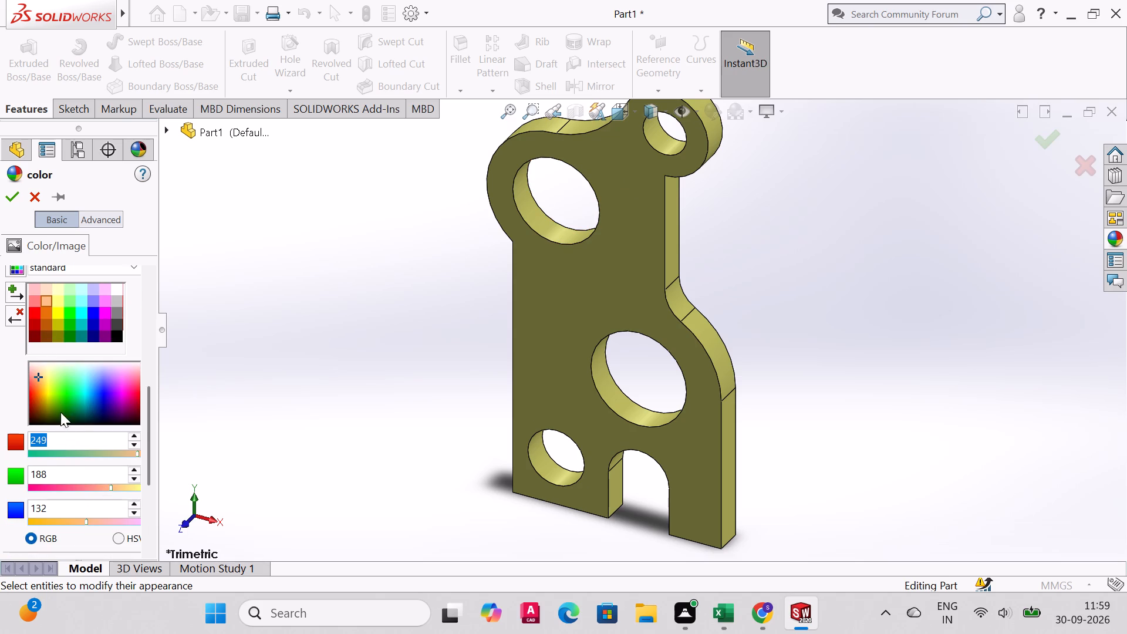
{"action": "left_click", "coordinate": [58, 309]}
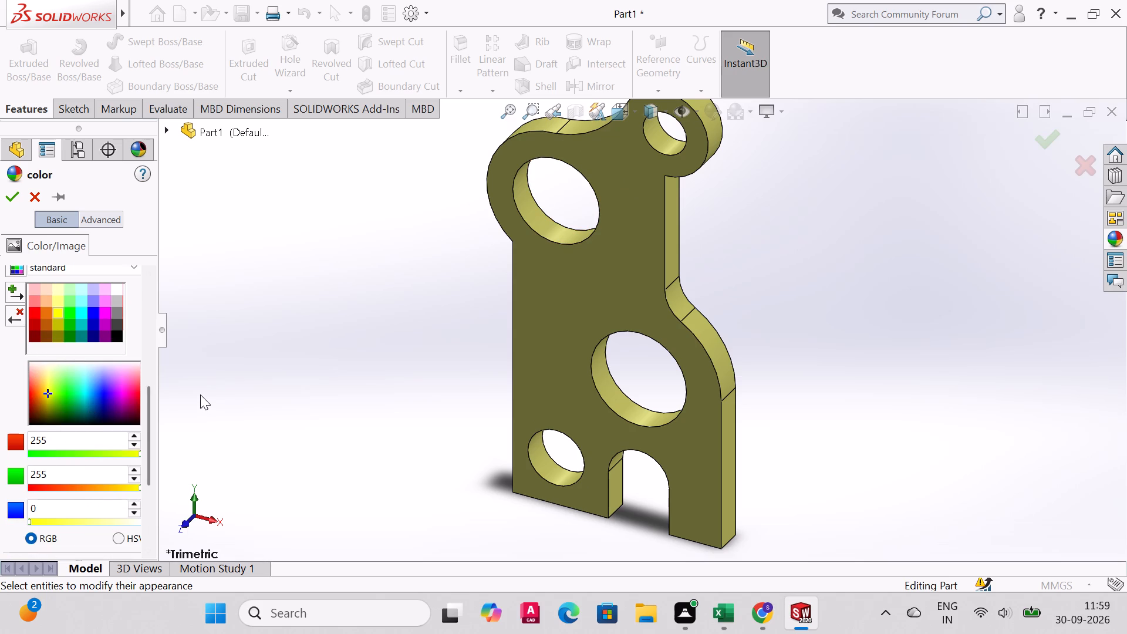
{"action": "left_click", "coordinate": [107, 214]}
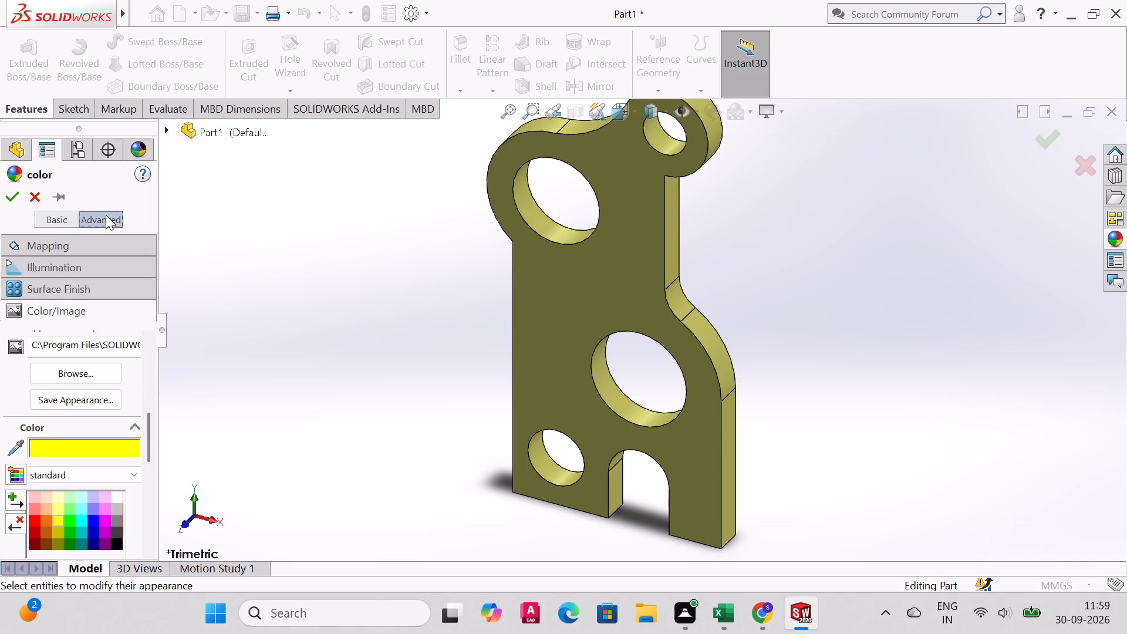
{"action": "left_click", "coordinate": [54, 215]}
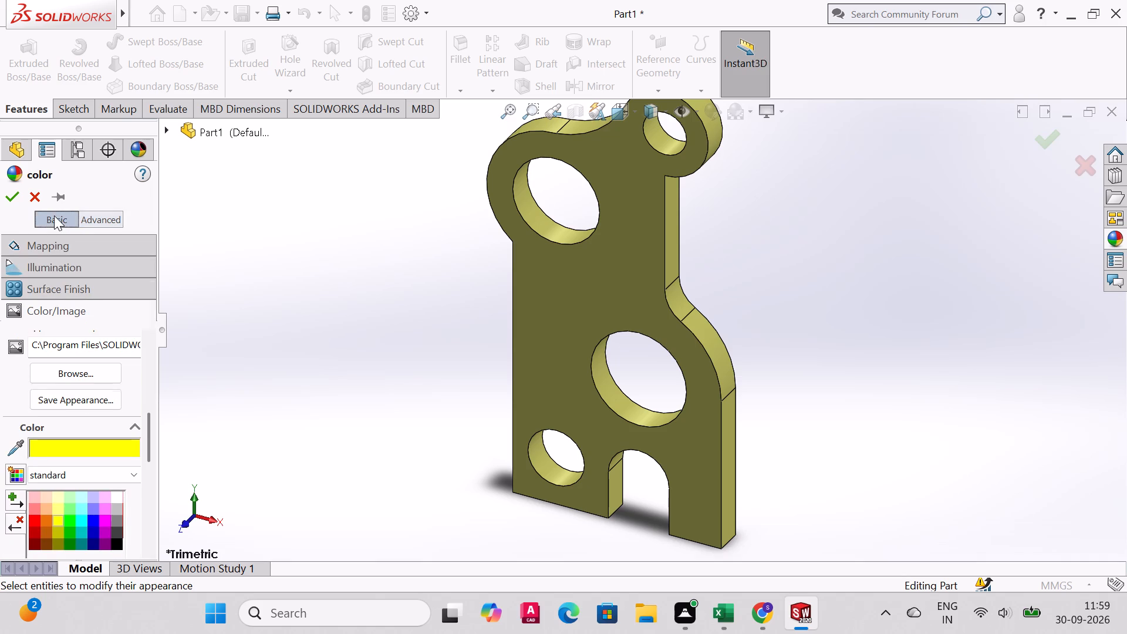
{"action": "scroll", "coordinate": [72, 328], "scroll_direction": "up", "scroll_amount": 7}
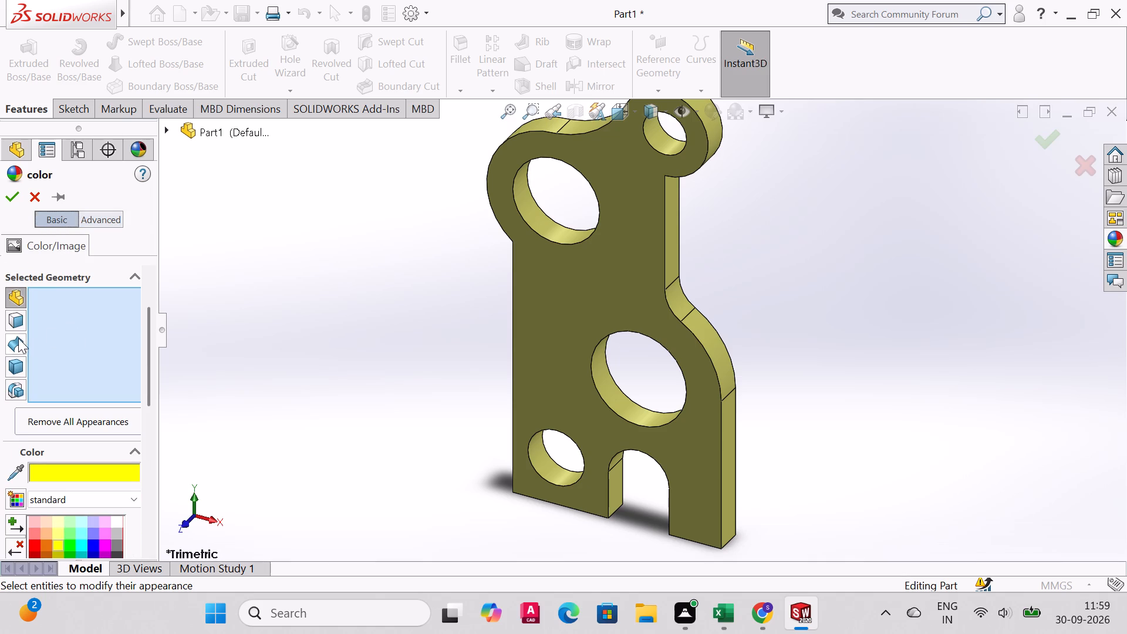
{"action": "left_click", "coordinate": [15, 323]}
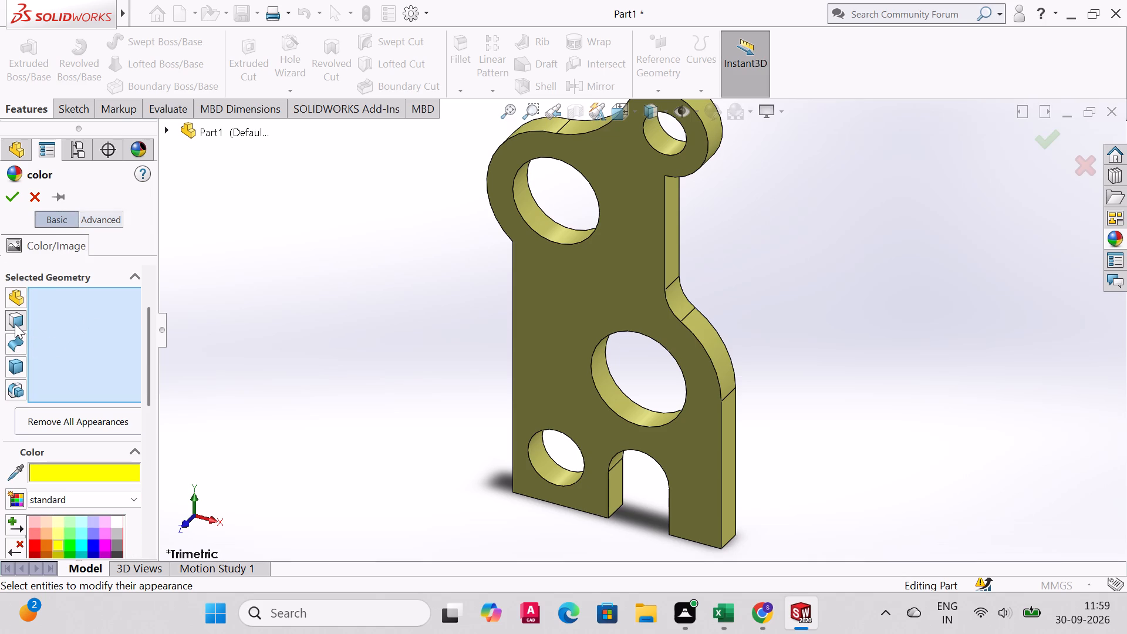
{"action": "left_click", "coordinate": [15, 303]}
{"action": "left_click", "coordinate": [592, 278]}
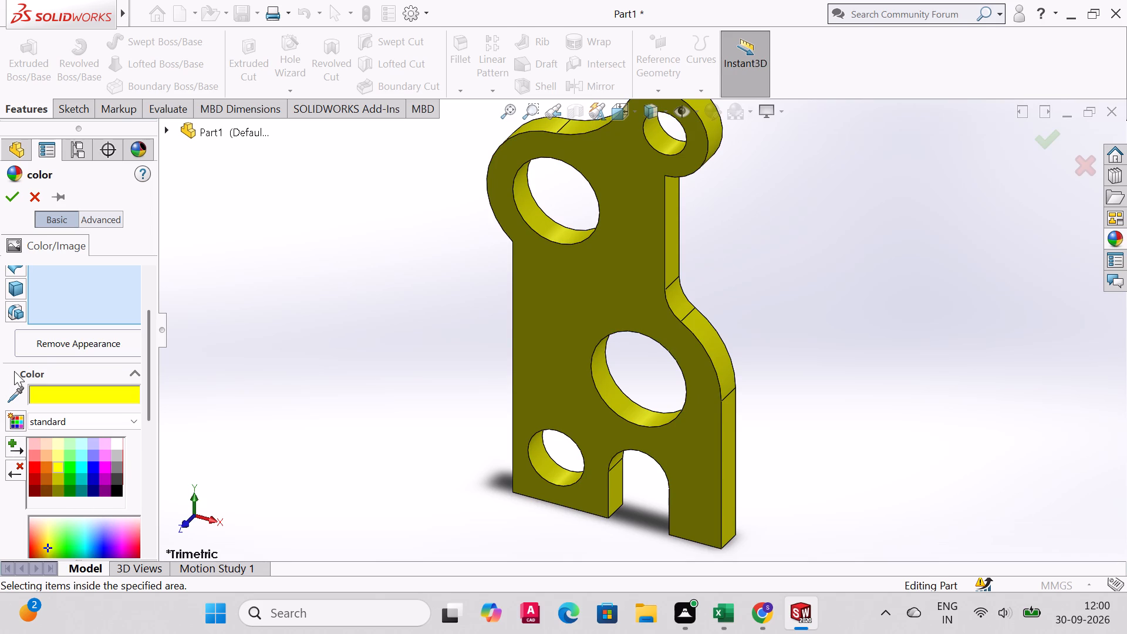
{"action": "left_click", "coordinate": [8, 194]}
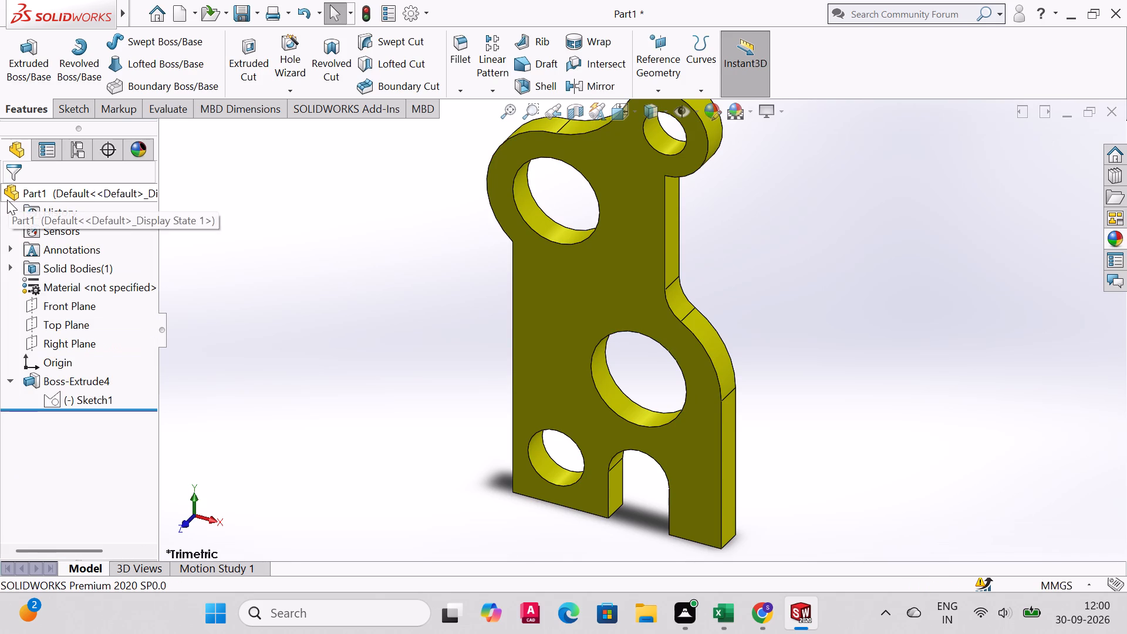
Fillet the edge where the small top boss meets the plate's short straight side with a 15 mm radius.
{"action": "scroll", "coordinate": [650, 421], "scroll_direction": "down", "scroll_amount": 3}
{"action": "scroll", "coordinate": [652, 416], "scroll_direction": "up", "scroll_amount": 4}
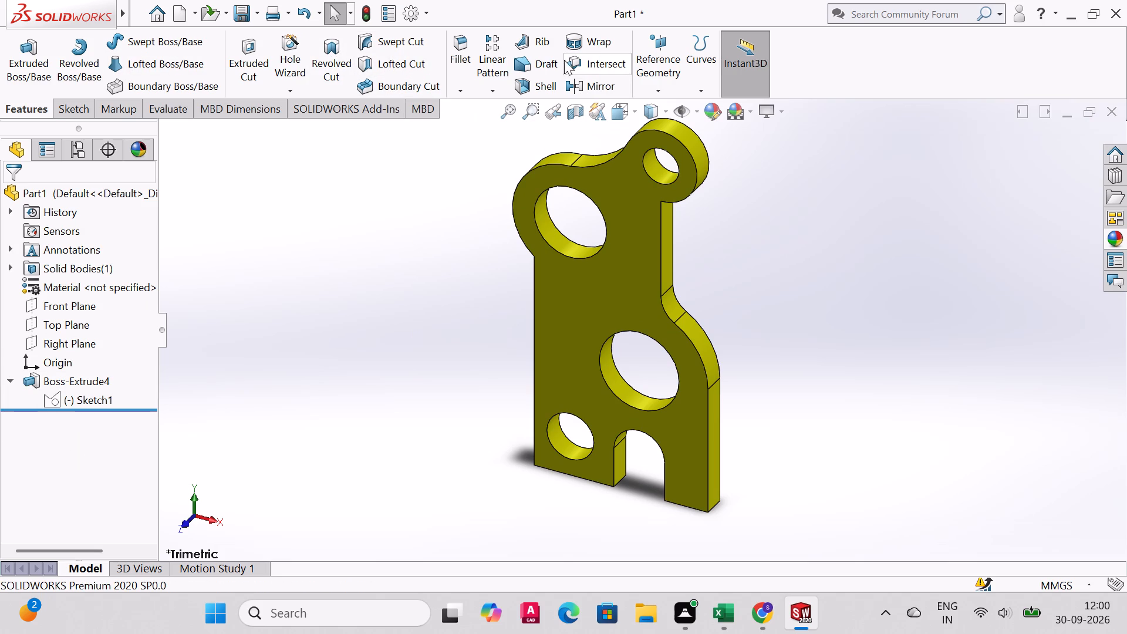
{"action": "left_click", "coordinate": [463, 57]}
{"action": "scroll", "coordinate": [666, 213], "scroll_direction": "up", "scroll_amount": 3}
{"action": "scroll", "coordinate": [666, 213], "scroll_direction": "down", "scroll_amount": 3}
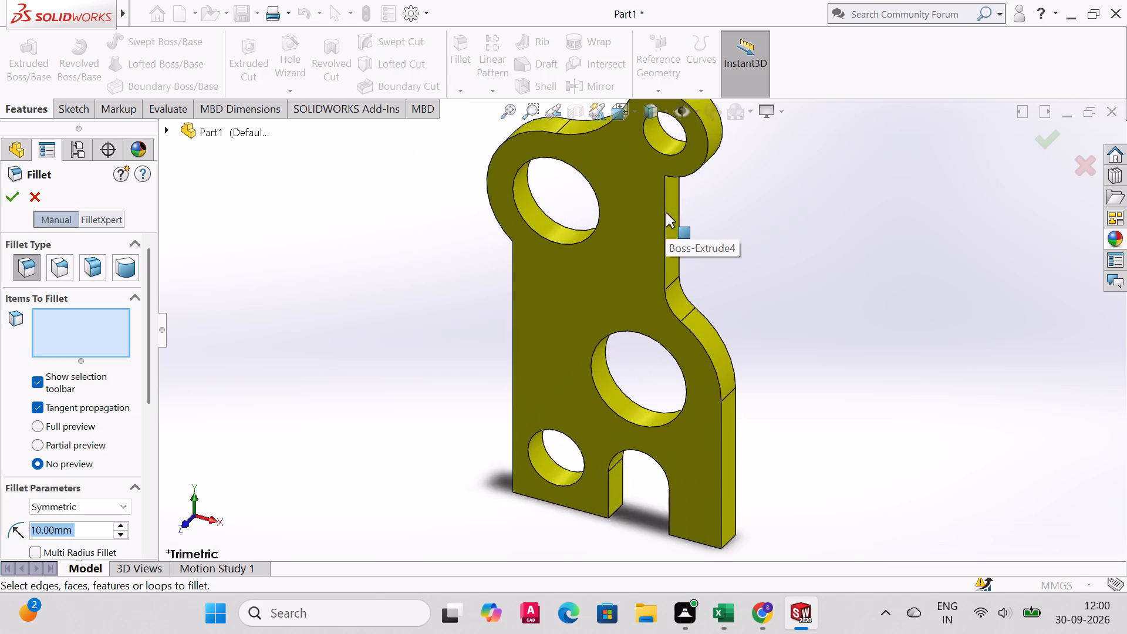
{"action": "scroll", "coordinate": [666, 213], "scroll_direction": "down", "scroll_amount": 2}
{"action": "scroll", "coordinate": [686, 146], "scroll_direction": "up", "scroll_amount": 3}
{"action": "scroll", "coordinate": [694, 189], "scroll_direction": "down", "scroll_amount": 2}
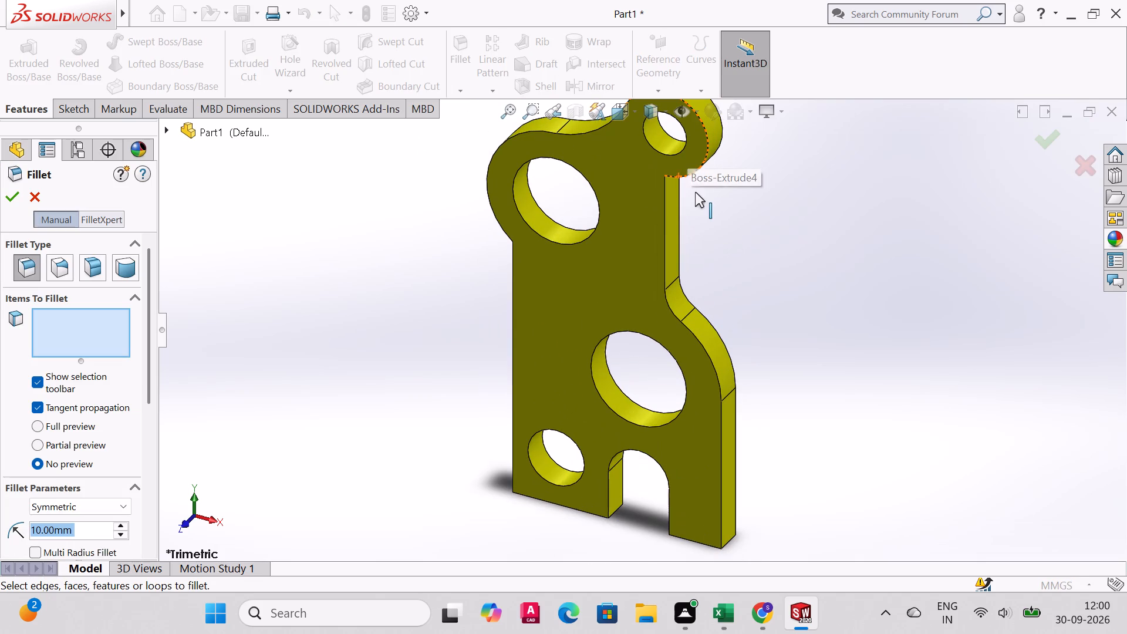
{"action": "middle_click_drag", "start_coordinate": [780, 346], "coordinate": [721, 285]}
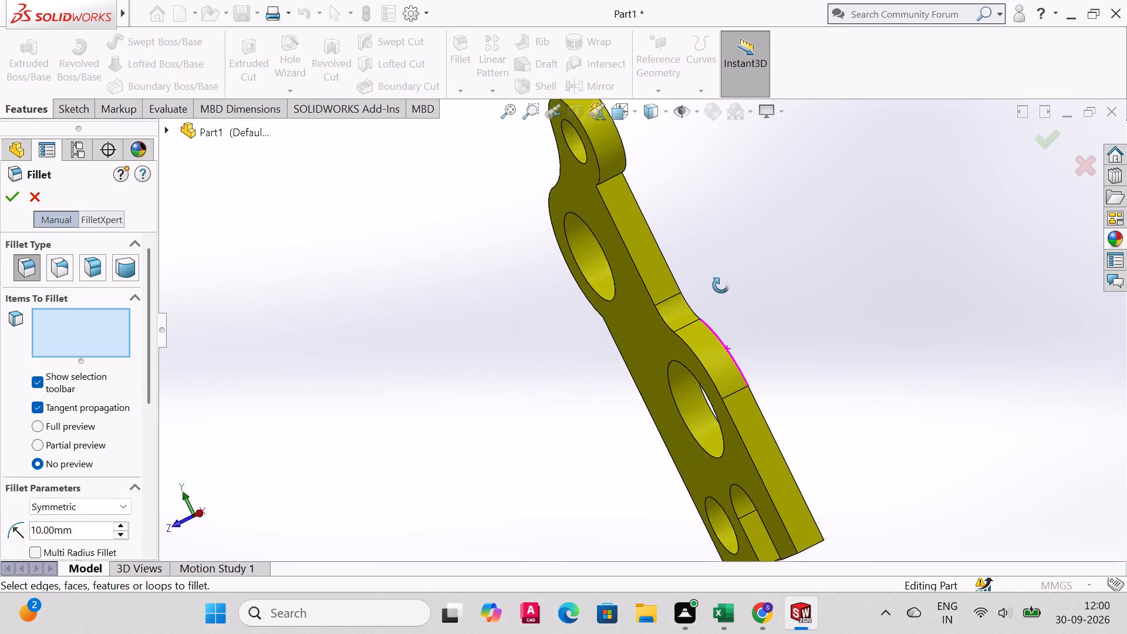
{"action": "middle_click_drag", "start_coordinate": [721, 285], "coordinate": [721, 243]}
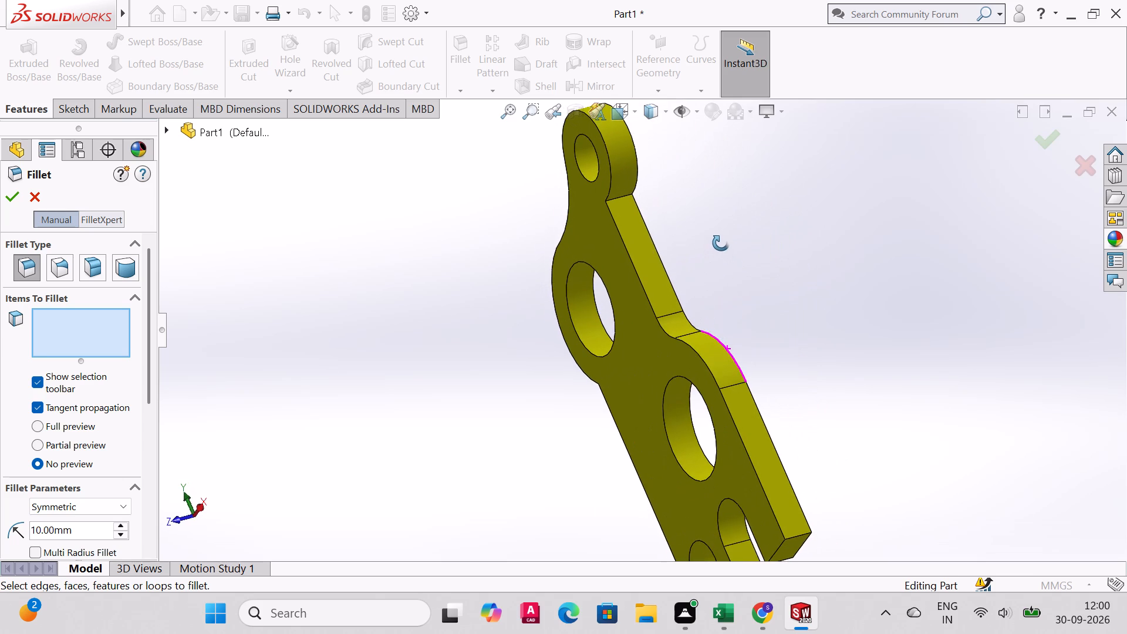
{"action": "middle_click_drag", "start_coordinate": [721, 243], "coordinate": [718, 240]}
{"action": "left_click", "coordinate": [625, 200]}
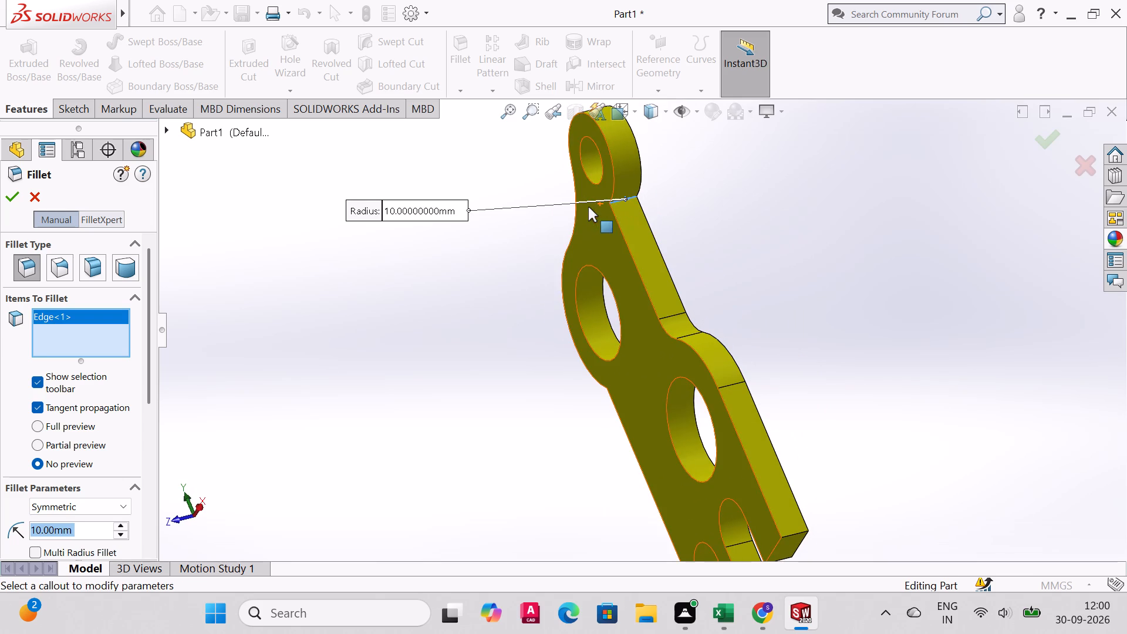
{"action": "scroll", "coordinate": [627, 202], "scroll_direction": "up", "scroll_amount": 4}
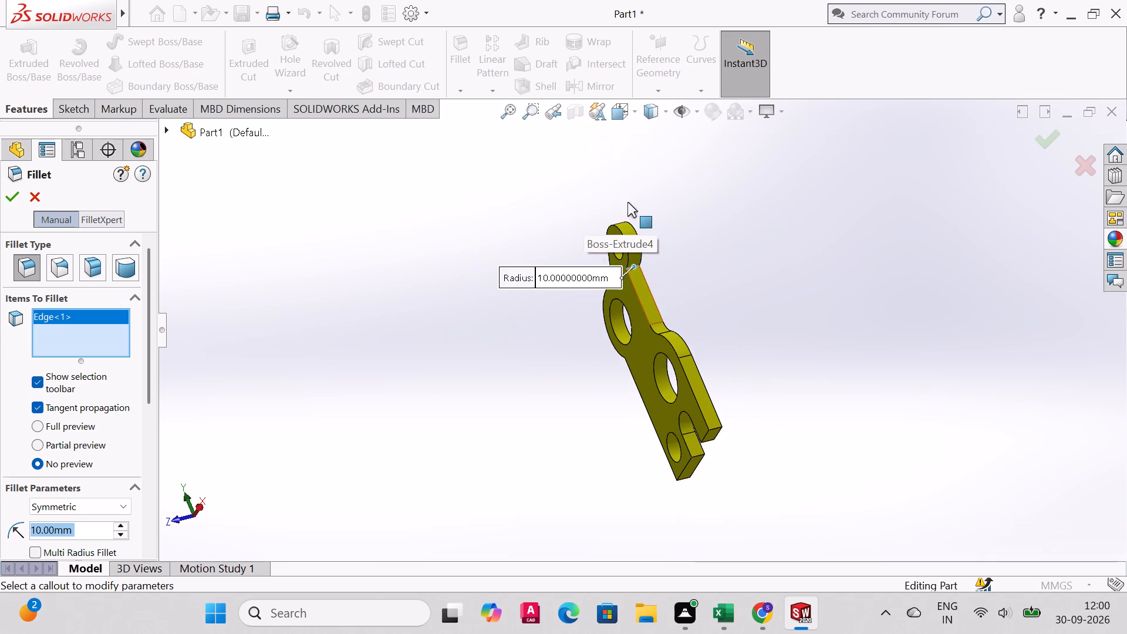
{"action": "scroll", "coordinate": [627, 202], "scroll_direction": "down", "scroll_amount": 5}
{"action": "middle_click_drag", "start_coordinate": [633, 240], "coordinate": [731, 272]}
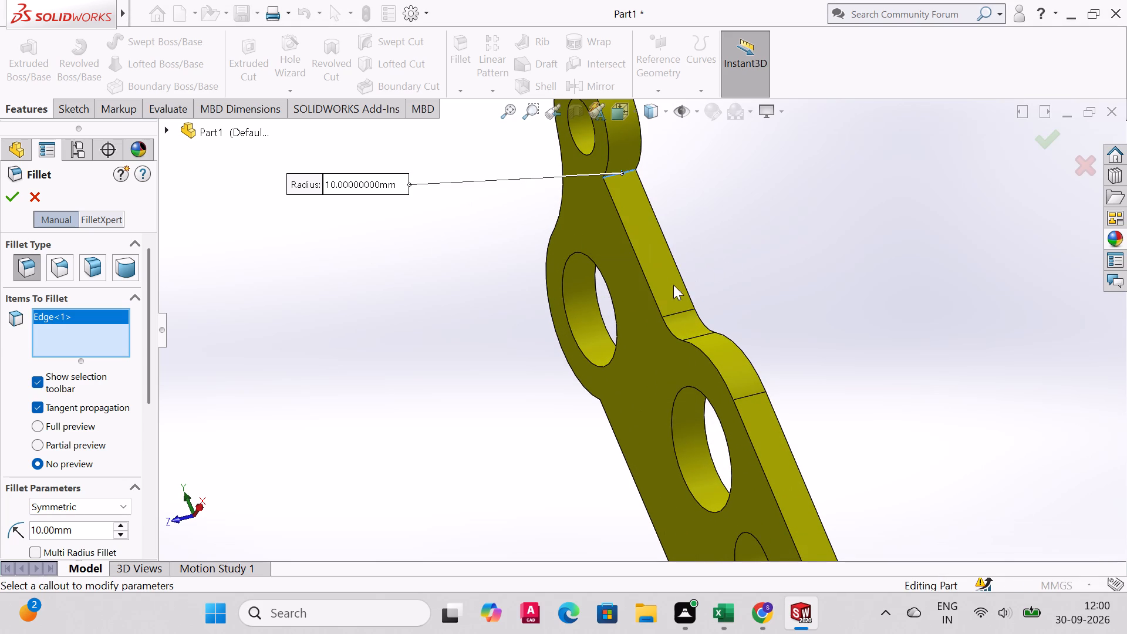
{"action": "scroll", "coordinate": [54, 518], "scroll_direction": "down", "scroll_amount": 2}
{"action": "scroll", "coordinate": [60, 517], "scroll_direction": "up", "scroll_amount": 3}
{"action": "scroll", "coordinate": [107, 547], "scroll_direction": "down", "scroll_amount": 3}
{"action": "left_click_drag", "start_coordinate": [97, 531], "coordinate": [39, 536]}
{"action": "type", "text": "15"}
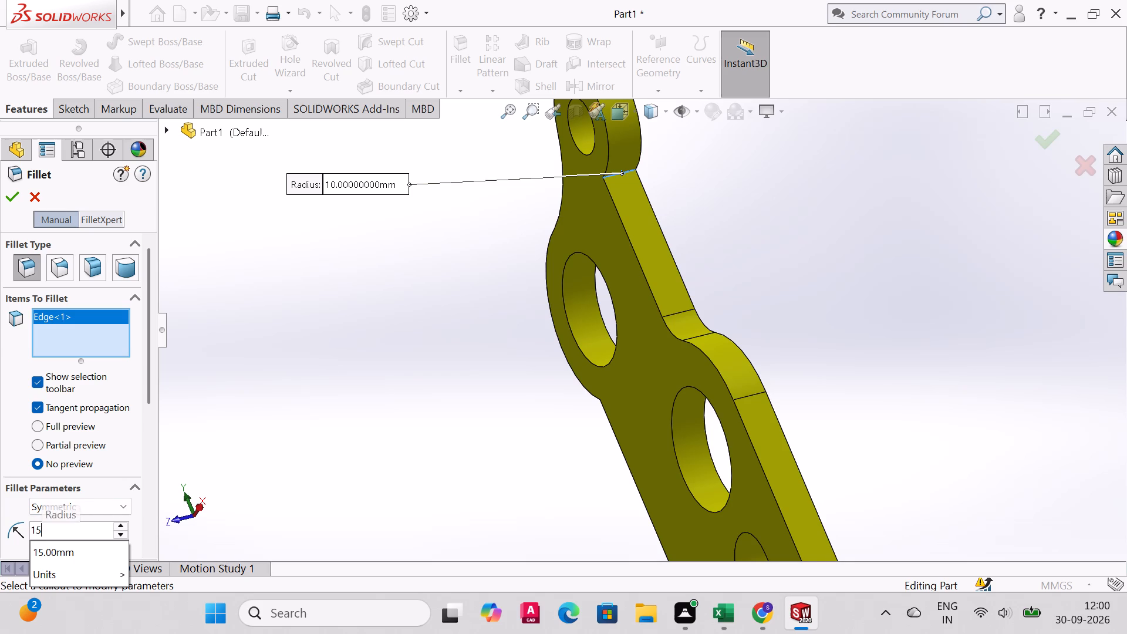
{"action": "left_click", "coordinate": [12, 202]}
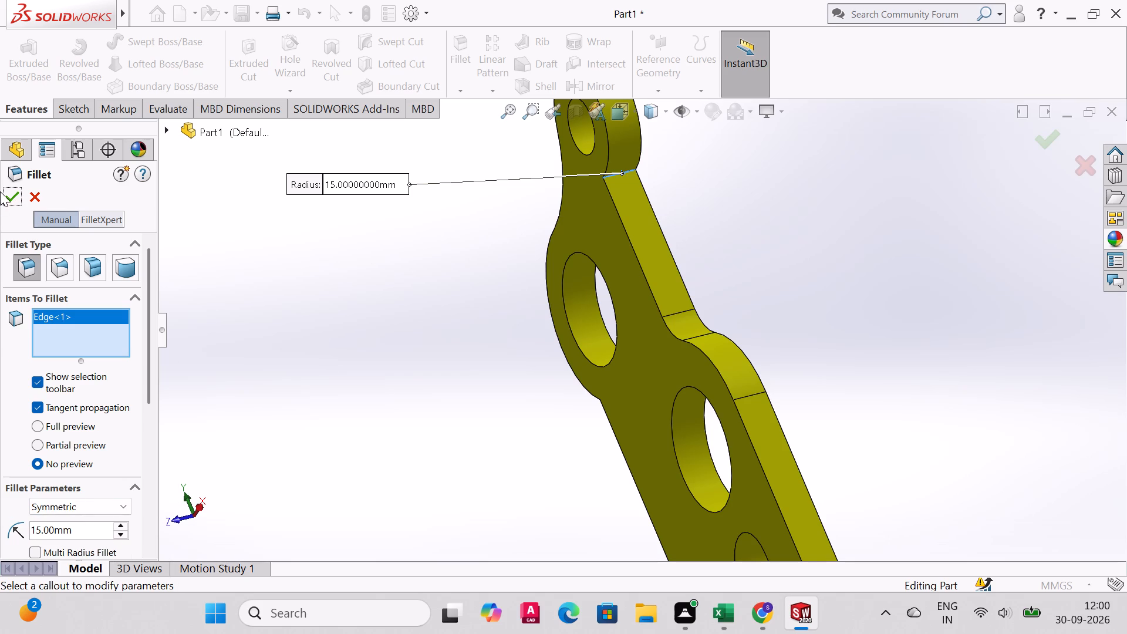
{"action": "double_click", "coordinate": [2, 190]}
{"action": "left_click", "coordinate": [6, 191]}
{"action": "scroll", "coordinate": [789, 285], "scroll_direction": "down", "scroll_amount": 1}
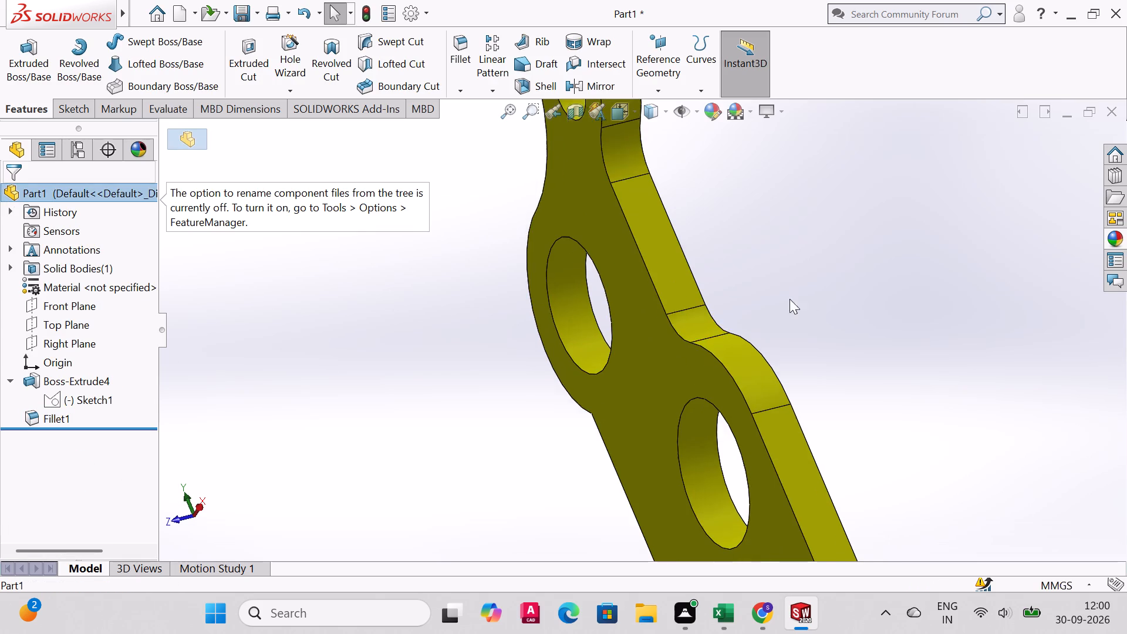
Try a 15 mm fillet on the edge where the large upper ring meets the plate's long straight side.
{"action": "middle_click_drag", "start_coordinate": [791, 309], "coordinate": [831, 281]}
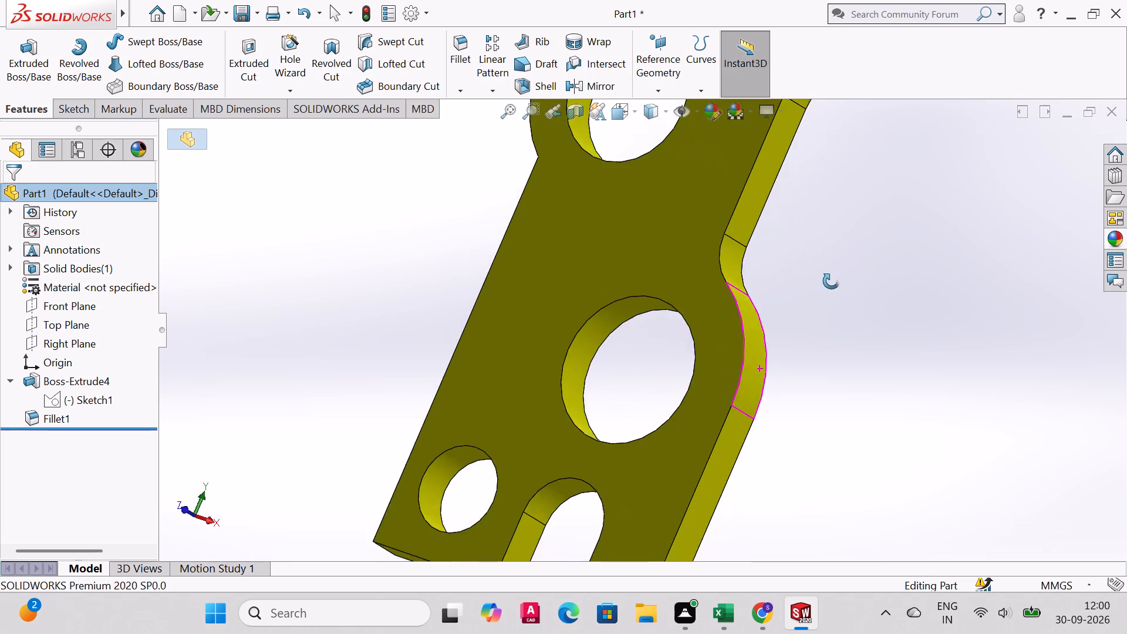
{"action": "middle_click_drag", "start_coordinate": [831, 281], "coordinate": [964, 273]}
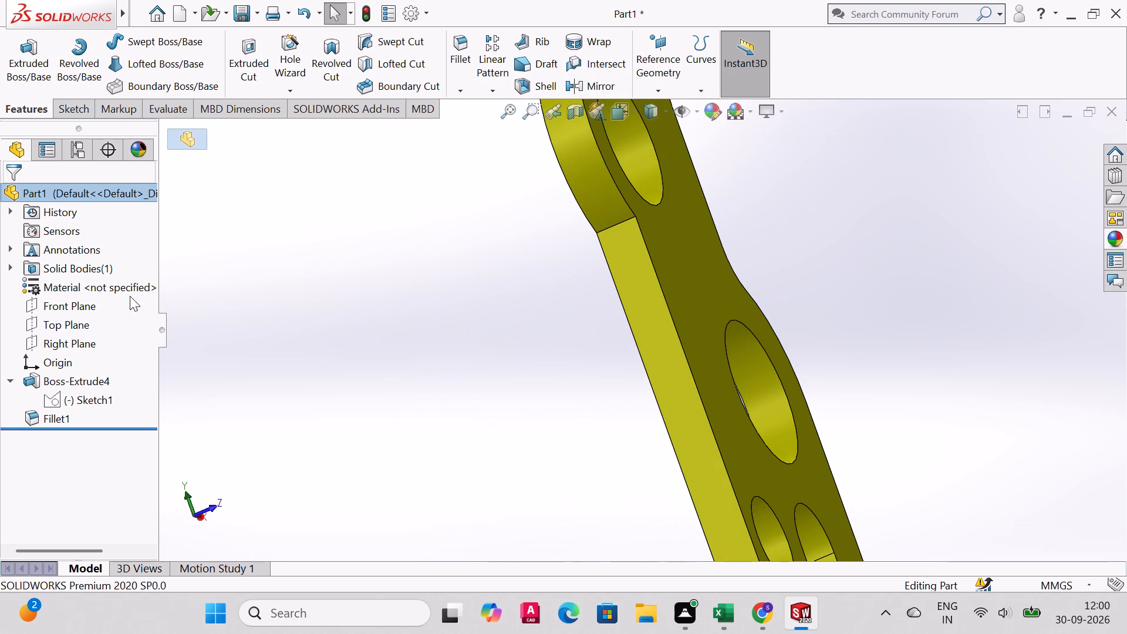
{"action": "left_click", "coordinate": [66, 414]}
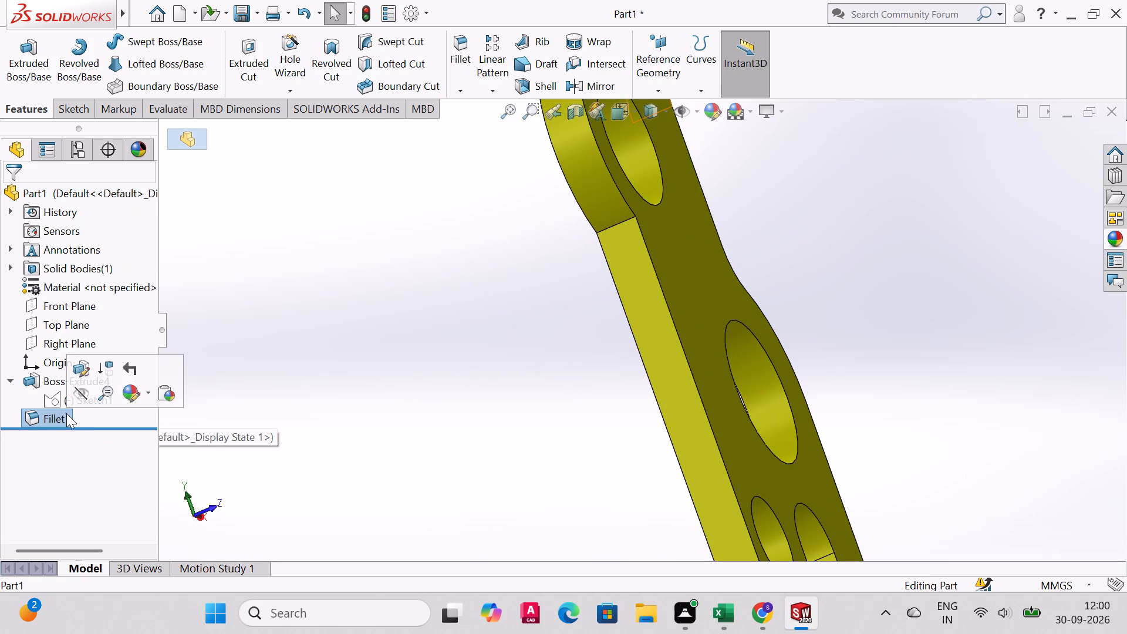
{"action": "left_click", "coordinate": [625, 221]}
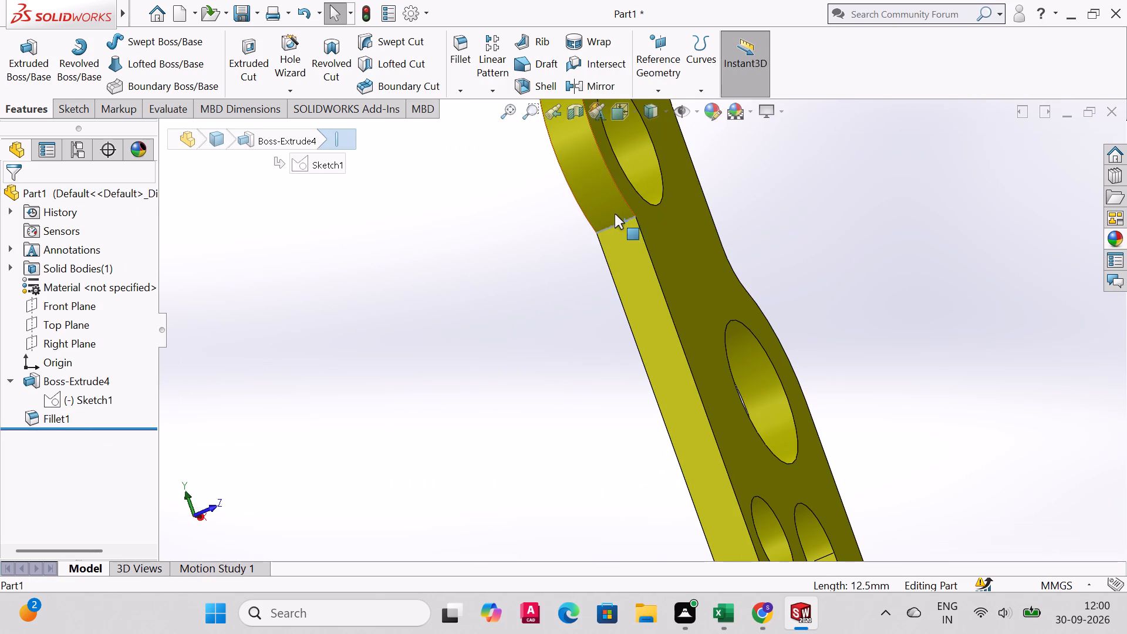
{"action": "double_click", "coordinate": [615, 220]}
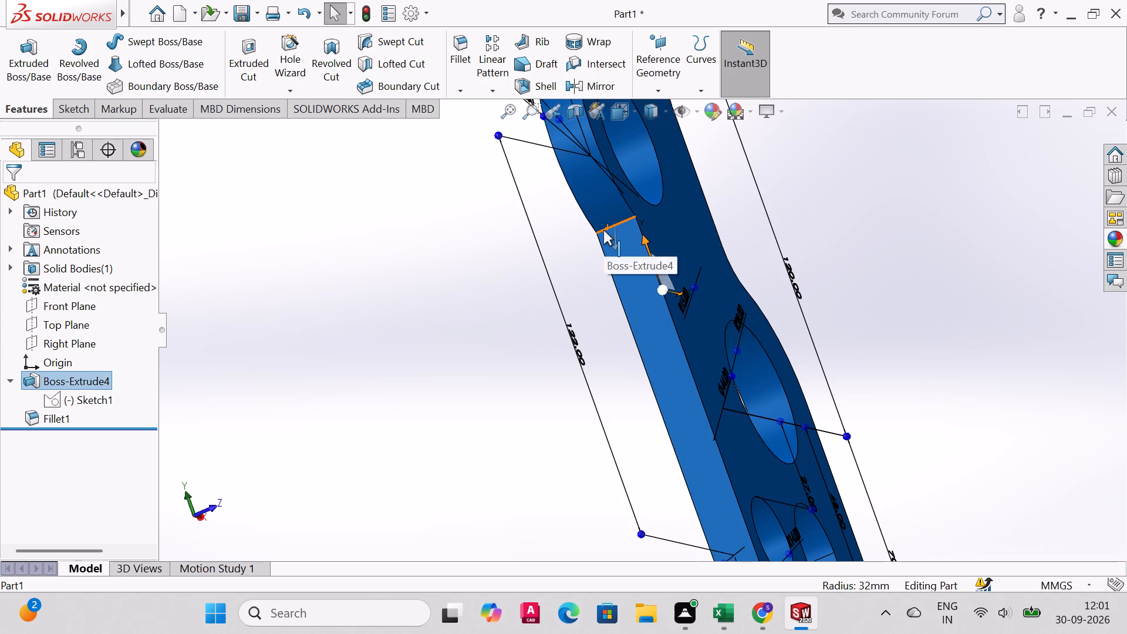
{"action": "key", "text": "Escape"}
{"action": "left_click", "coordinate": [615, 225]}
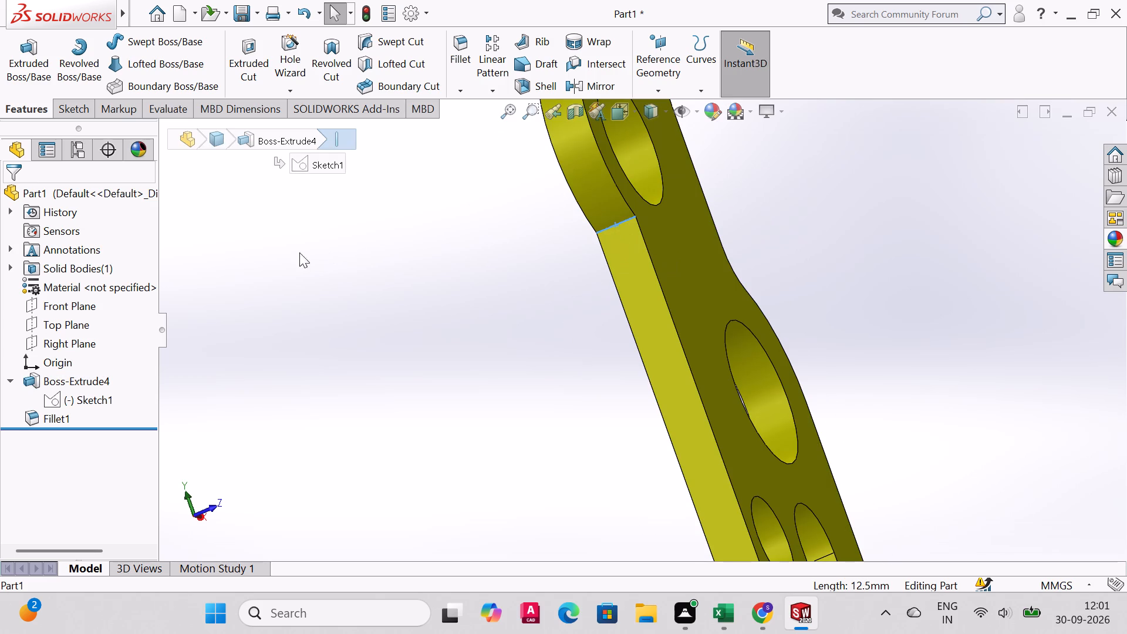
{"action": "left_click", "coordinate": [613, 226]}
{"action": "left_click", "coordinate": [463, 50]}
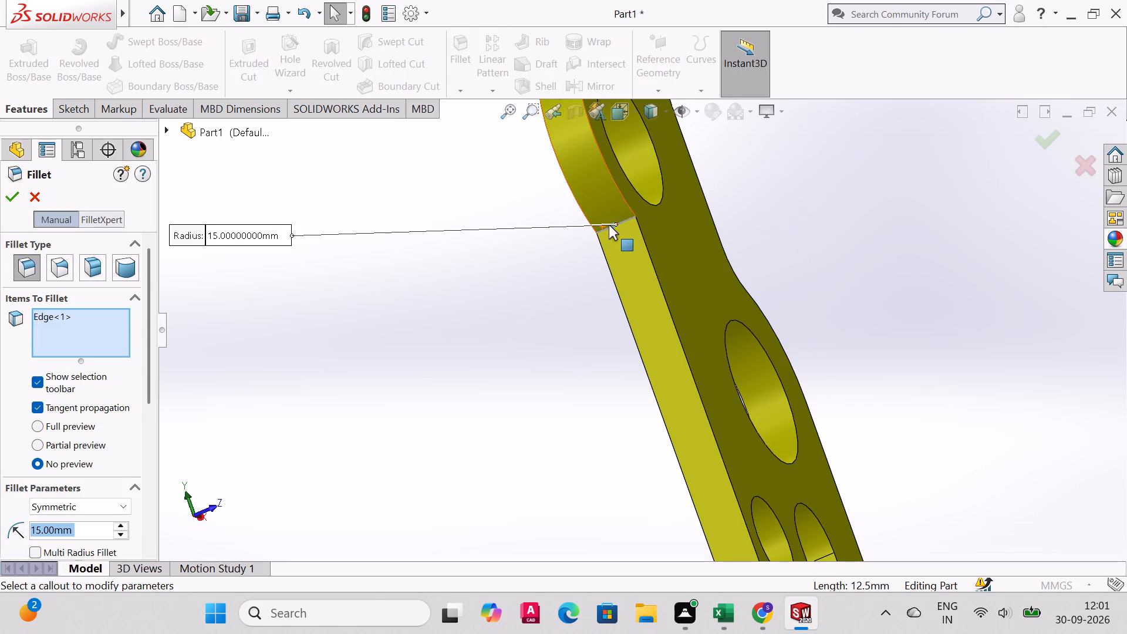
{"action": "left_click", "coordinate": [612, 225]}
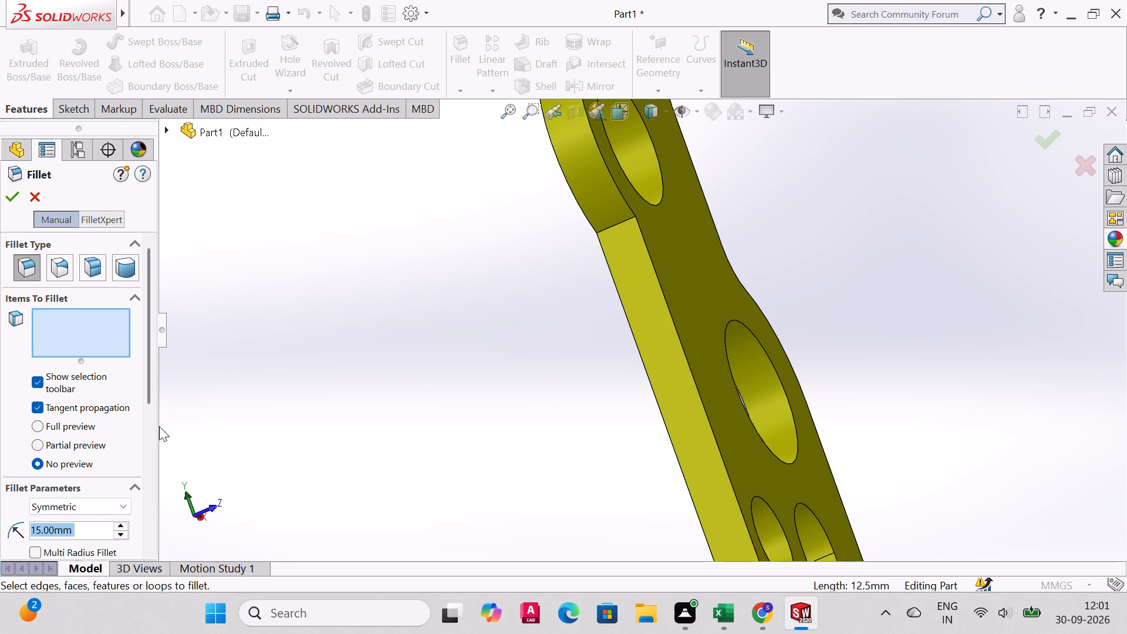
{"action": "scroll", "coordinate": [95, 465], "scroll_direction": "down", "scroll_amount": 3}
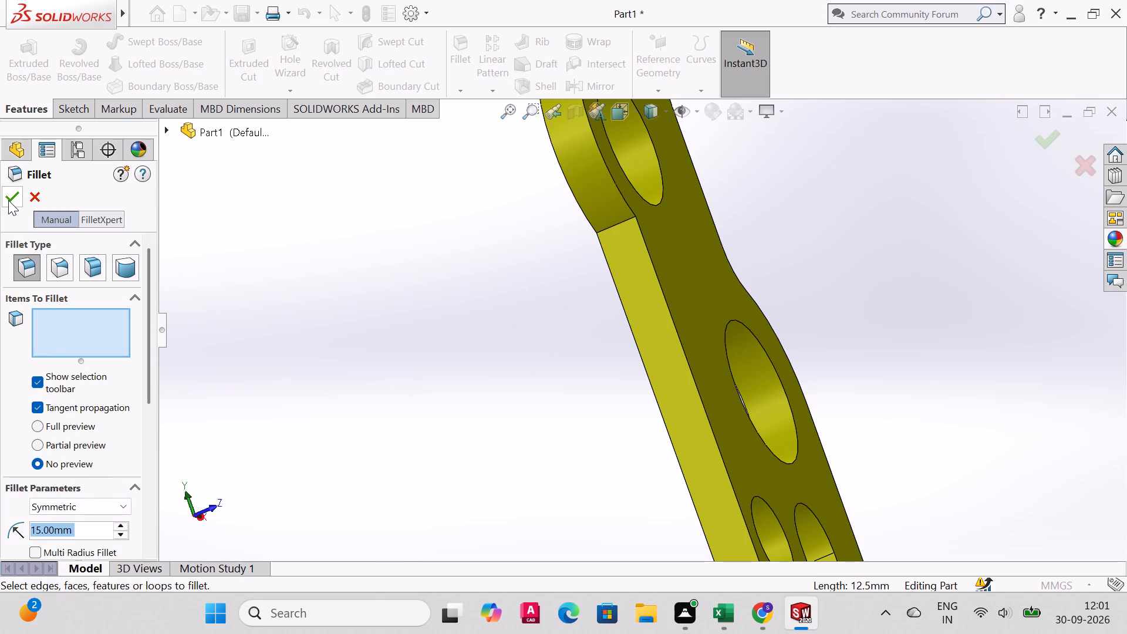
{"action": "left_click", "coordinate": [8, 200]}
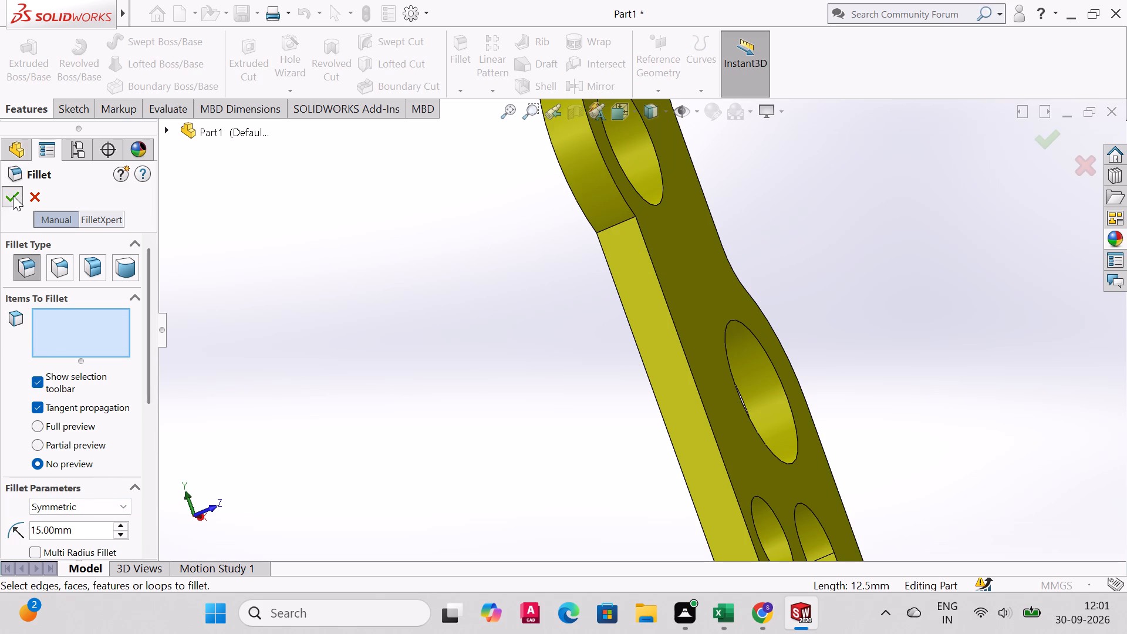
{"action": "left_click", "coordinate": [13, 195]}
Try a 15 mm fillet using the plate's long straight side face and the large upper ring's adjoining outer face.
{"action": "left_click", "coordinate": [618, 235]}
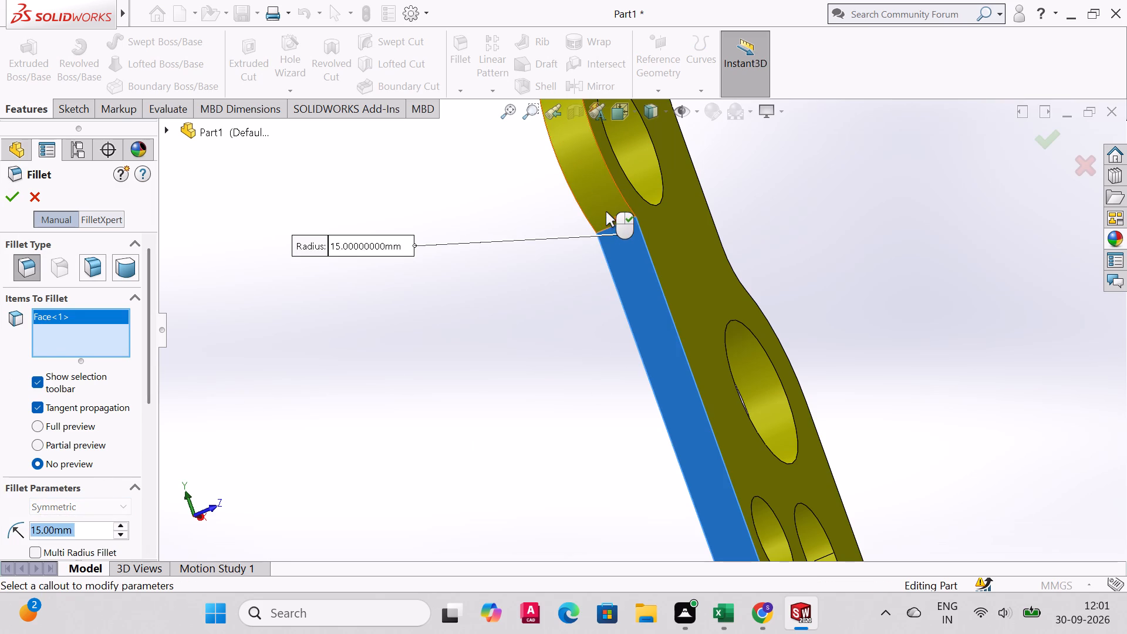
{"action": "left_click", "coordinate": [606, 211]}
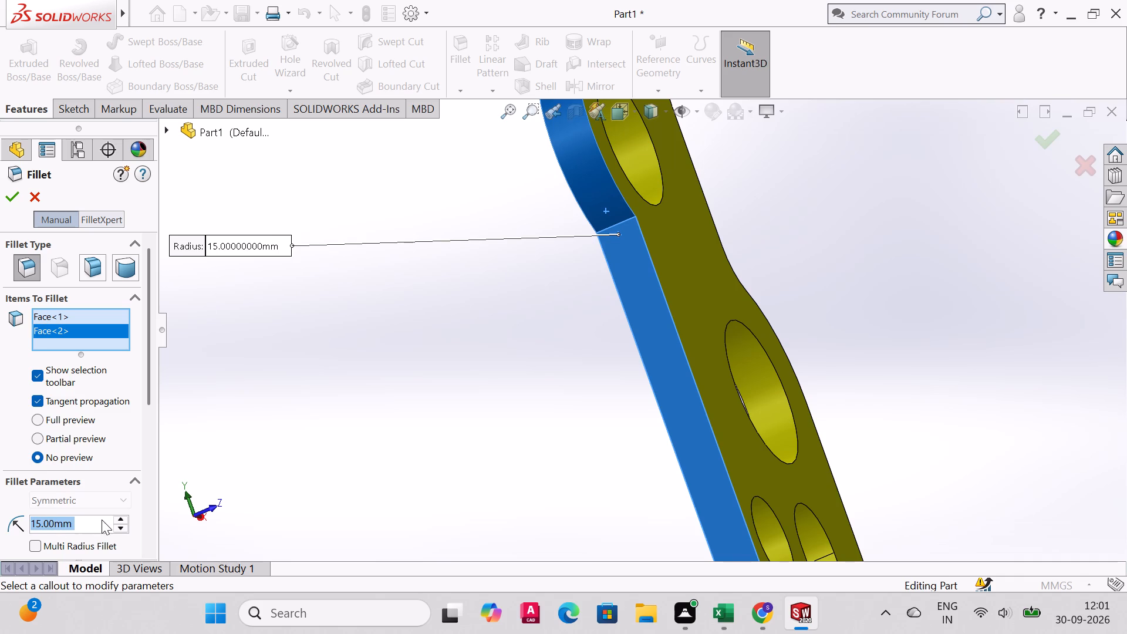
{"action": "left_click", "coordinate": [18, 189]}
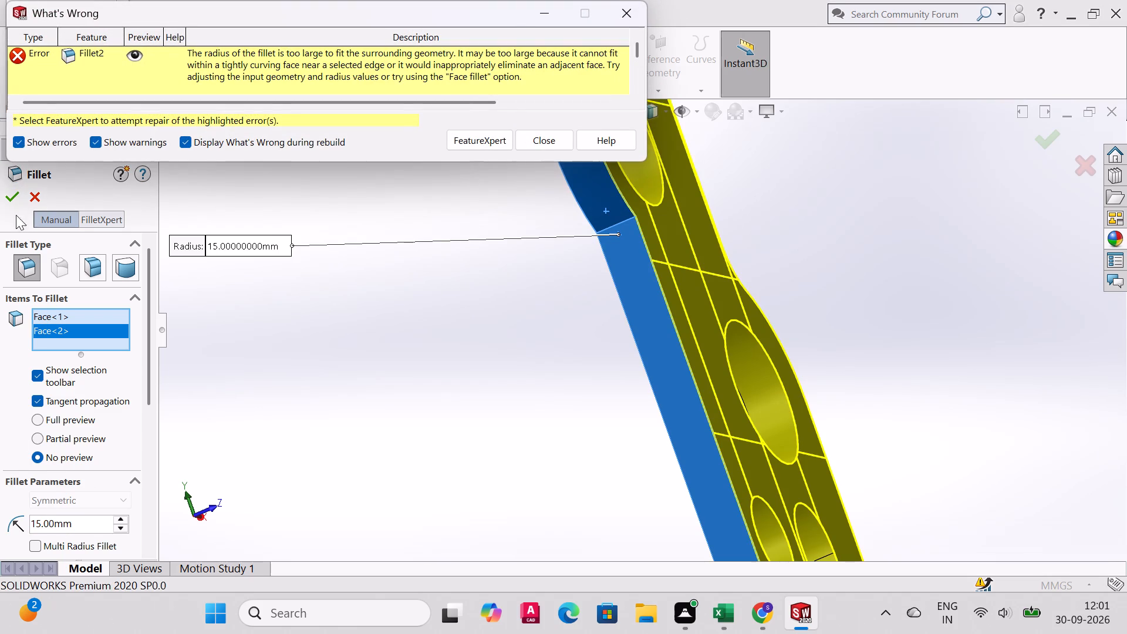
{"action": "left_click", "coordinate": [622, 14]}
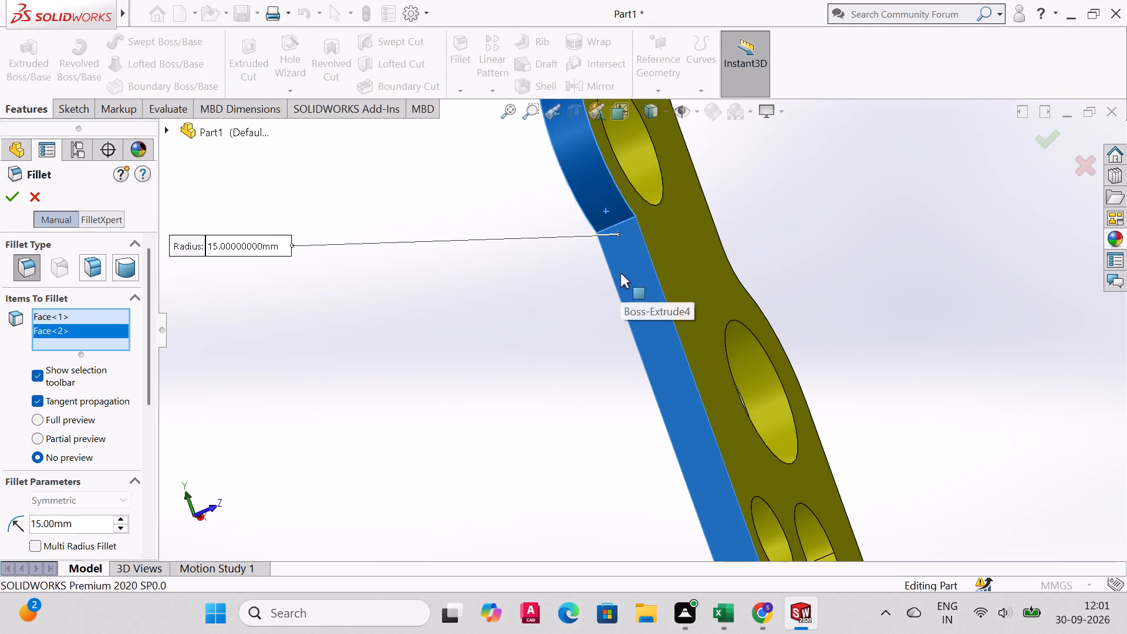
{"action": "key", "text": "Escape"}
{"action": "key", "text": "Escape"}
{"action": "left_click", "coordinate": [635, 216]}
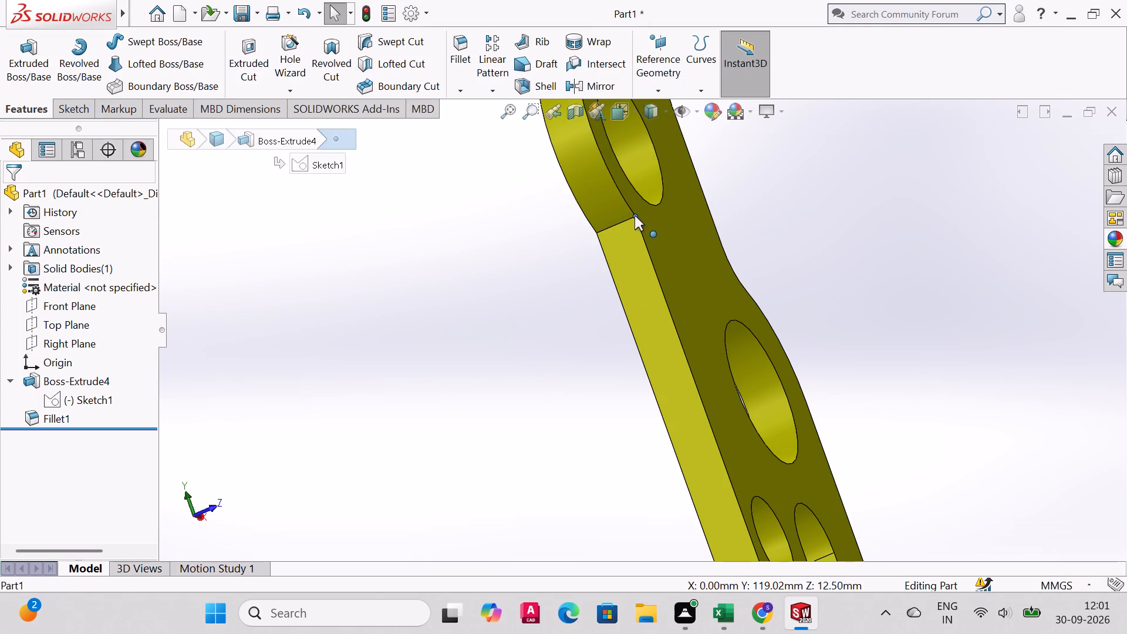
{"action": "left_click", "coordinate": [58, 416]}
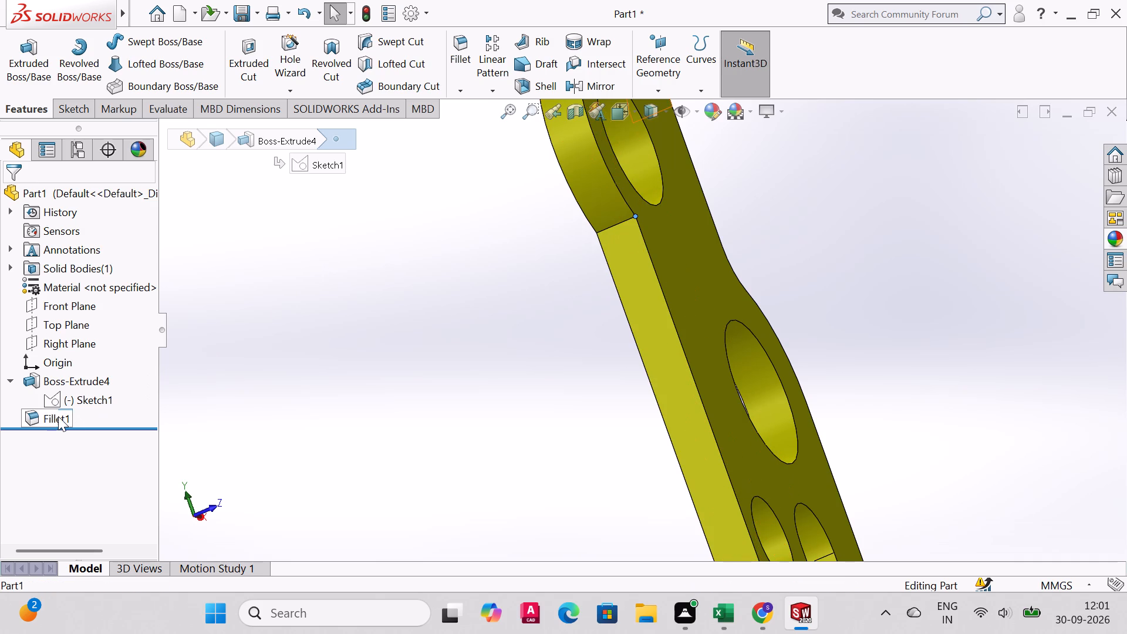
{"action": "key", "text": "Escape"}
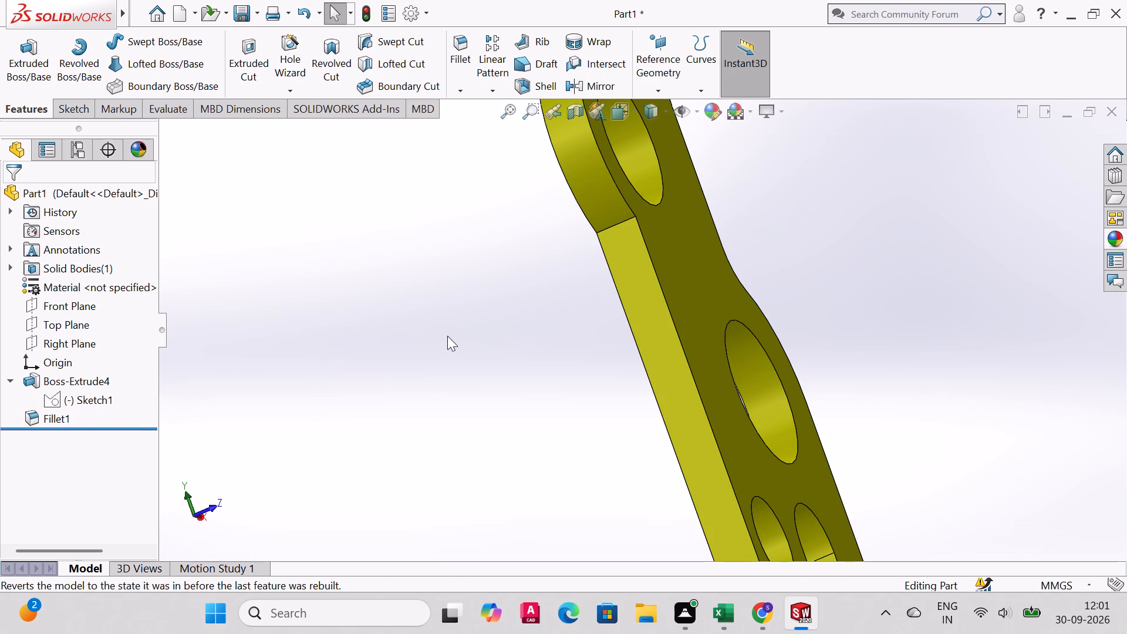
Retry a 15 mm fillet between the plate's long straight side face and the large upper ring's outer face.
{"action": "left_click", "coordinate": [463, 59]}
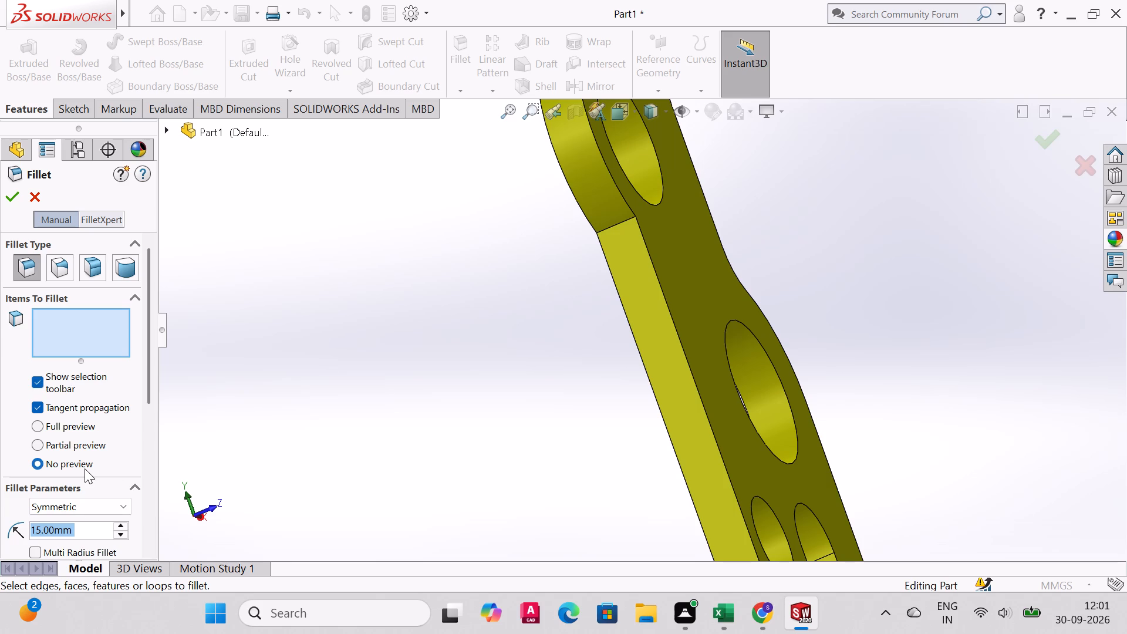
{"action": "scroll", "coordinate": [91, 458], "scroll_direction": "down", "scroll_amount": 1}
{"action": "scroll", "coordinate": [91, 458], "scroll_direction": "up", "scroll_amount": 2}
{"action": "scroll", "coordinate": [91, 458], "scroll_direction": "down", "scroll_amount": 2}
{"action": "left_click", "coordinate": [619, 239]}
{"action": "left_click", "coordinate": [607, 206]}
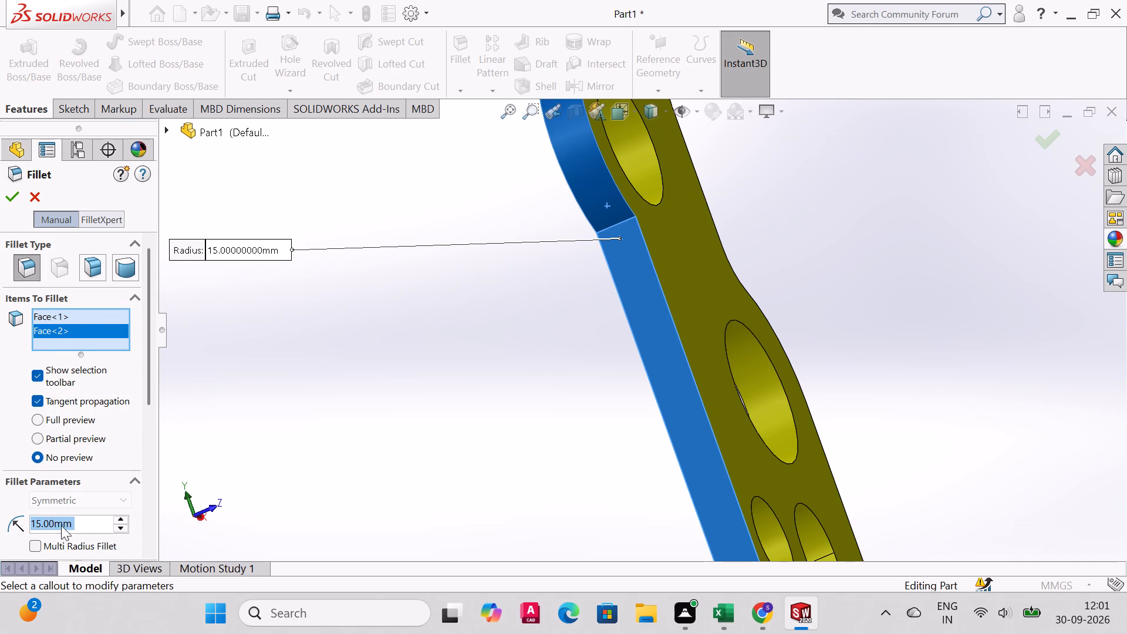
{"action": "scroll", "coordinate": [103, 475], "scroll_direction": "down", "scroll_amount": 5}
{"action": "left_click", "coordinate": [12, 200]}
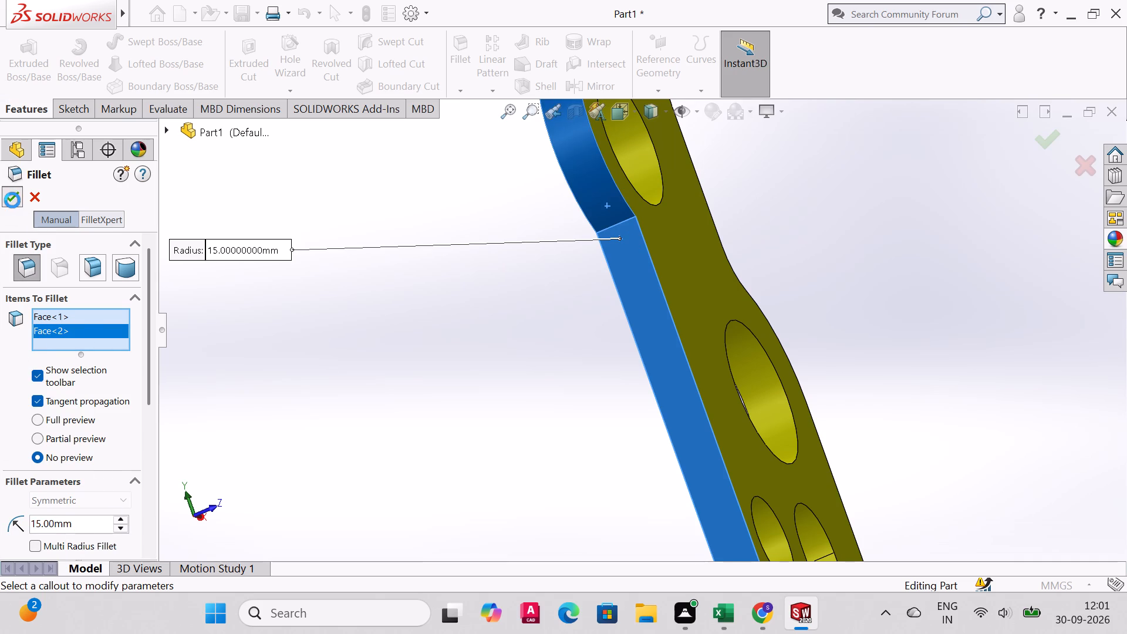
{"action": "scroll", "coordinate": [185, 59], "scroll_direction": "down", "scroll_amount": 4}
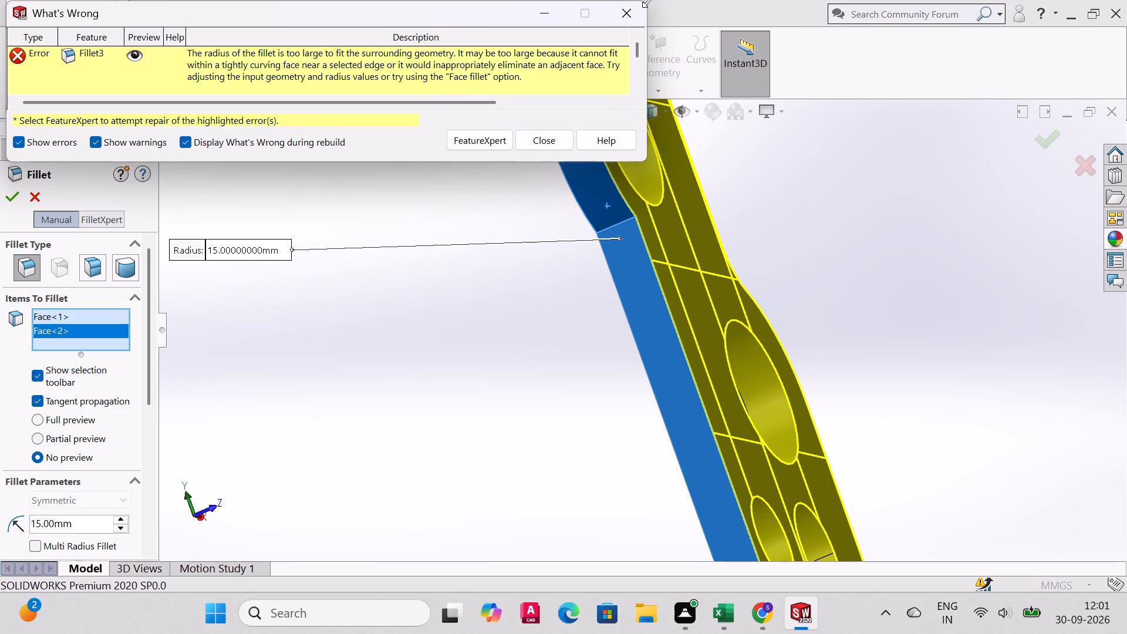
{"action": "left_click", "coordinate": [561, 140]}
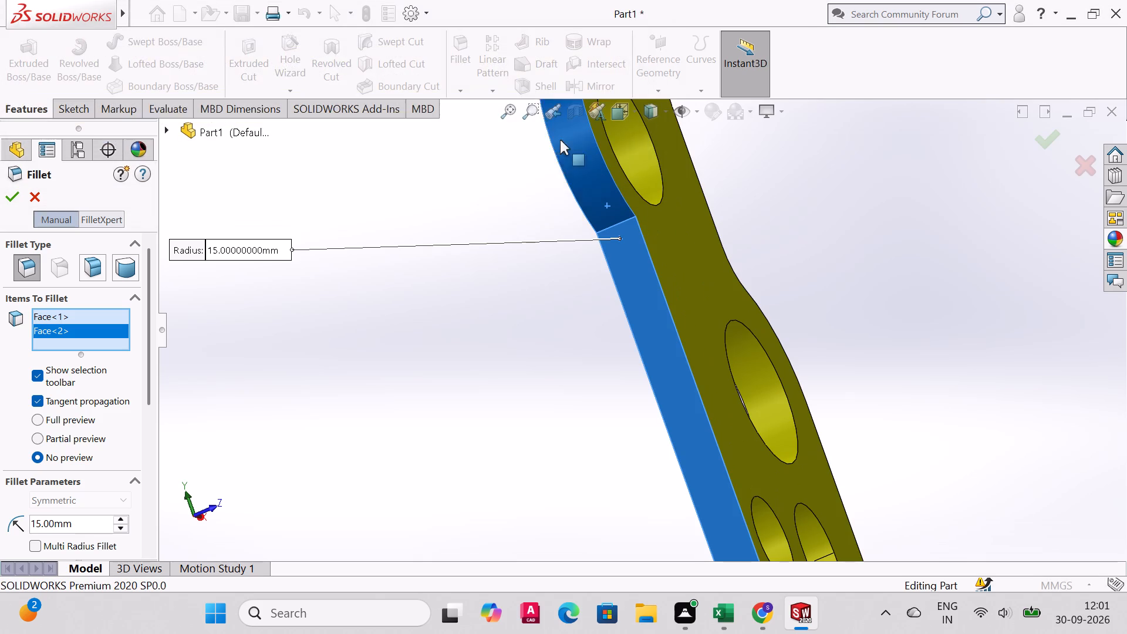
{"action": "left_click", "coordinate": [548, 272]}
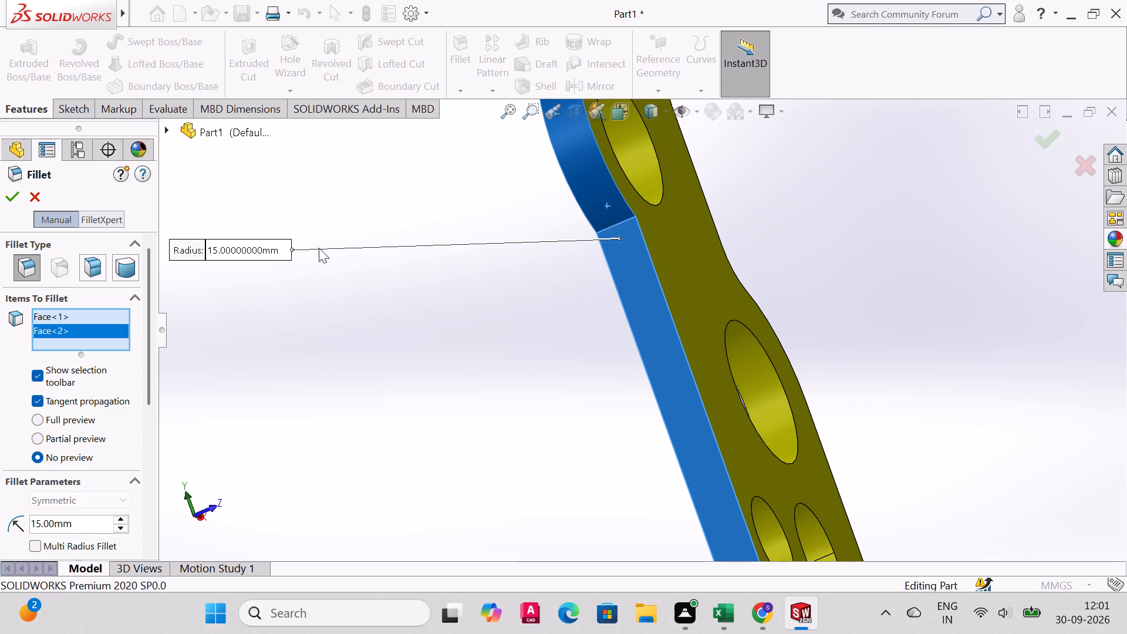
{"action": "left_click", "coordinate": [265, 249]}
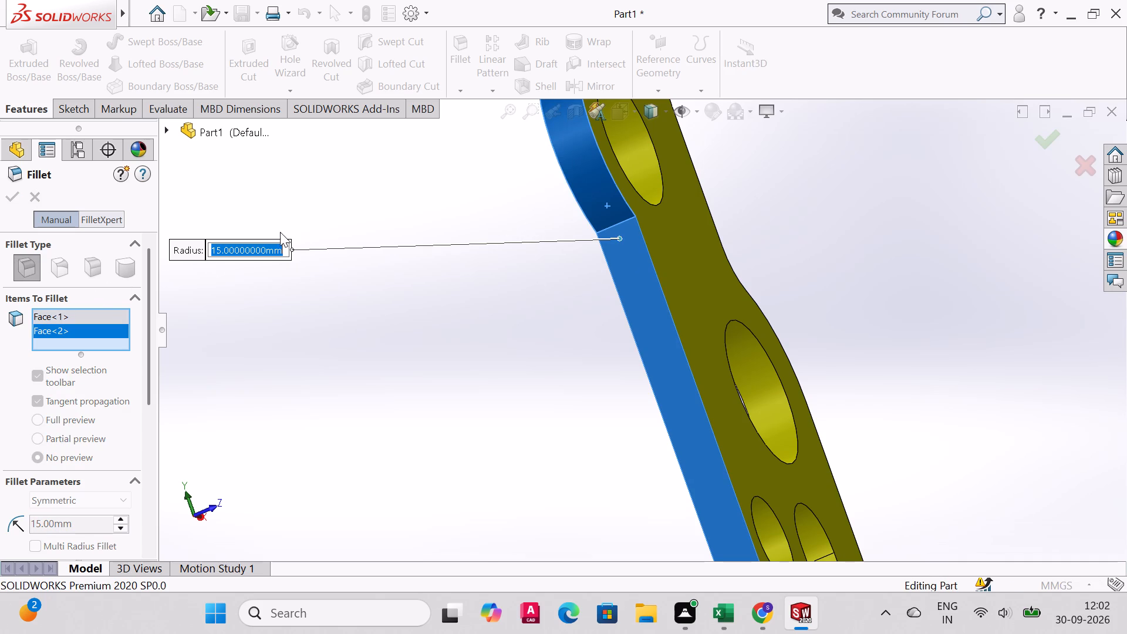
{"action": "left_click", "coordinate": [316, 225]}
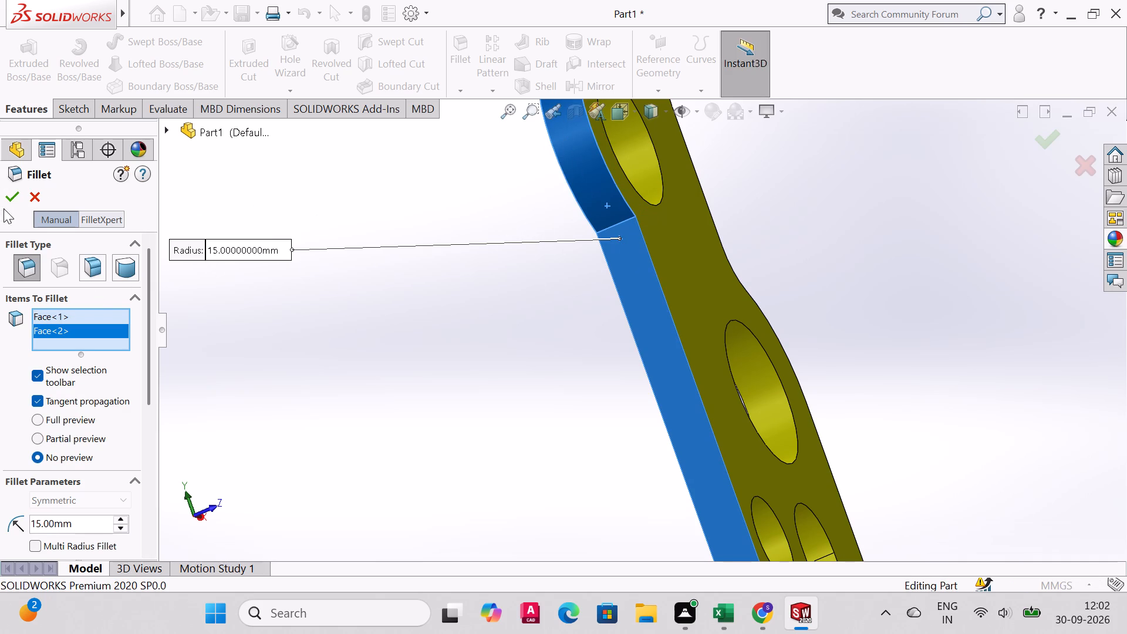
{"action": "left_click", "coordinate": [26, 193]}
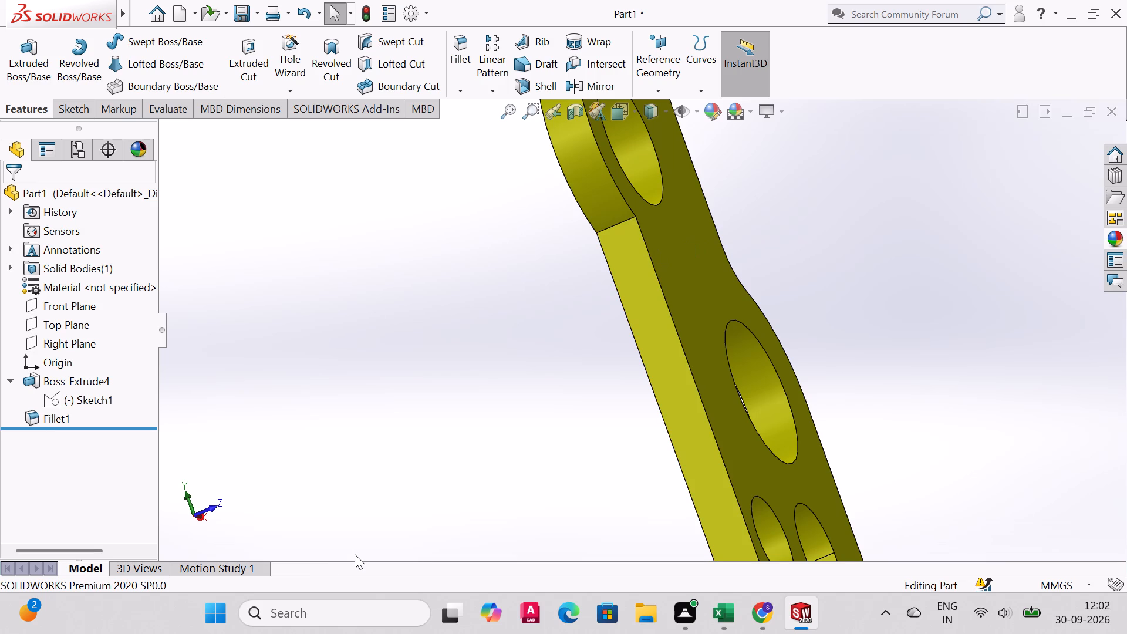
Inspect the bracket in the front, back, left, right, top, bottom and isometric standard views.
{"action": "key", "text": "ctrl+1"}
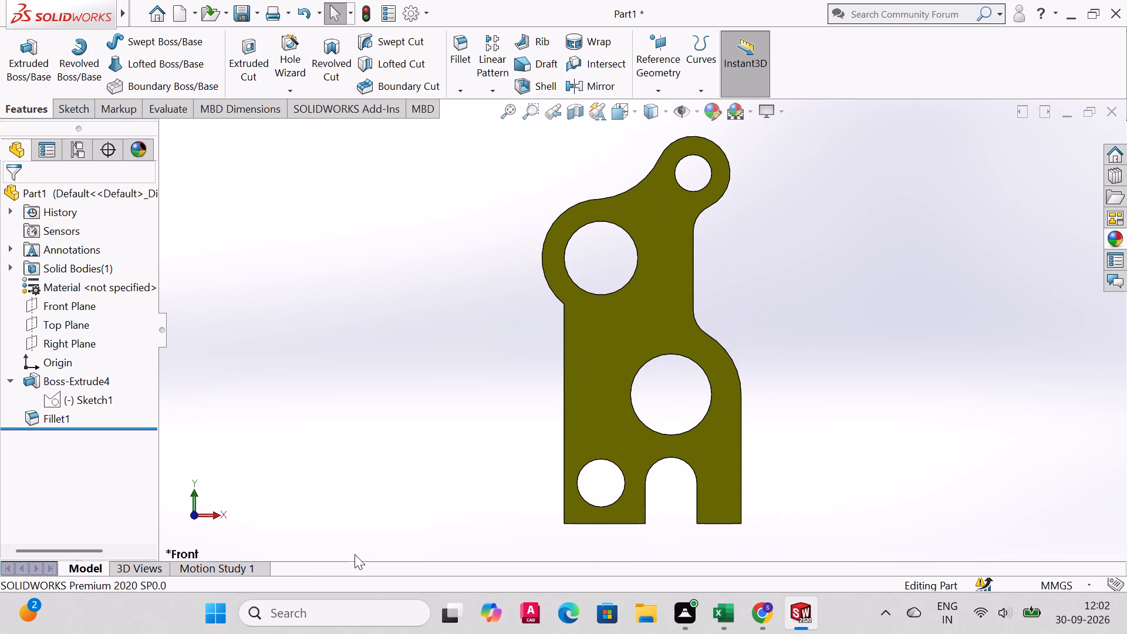
{"action": "key", "text": "ctrl+2"}
{"action": "key", "text": "ctrl+3"}
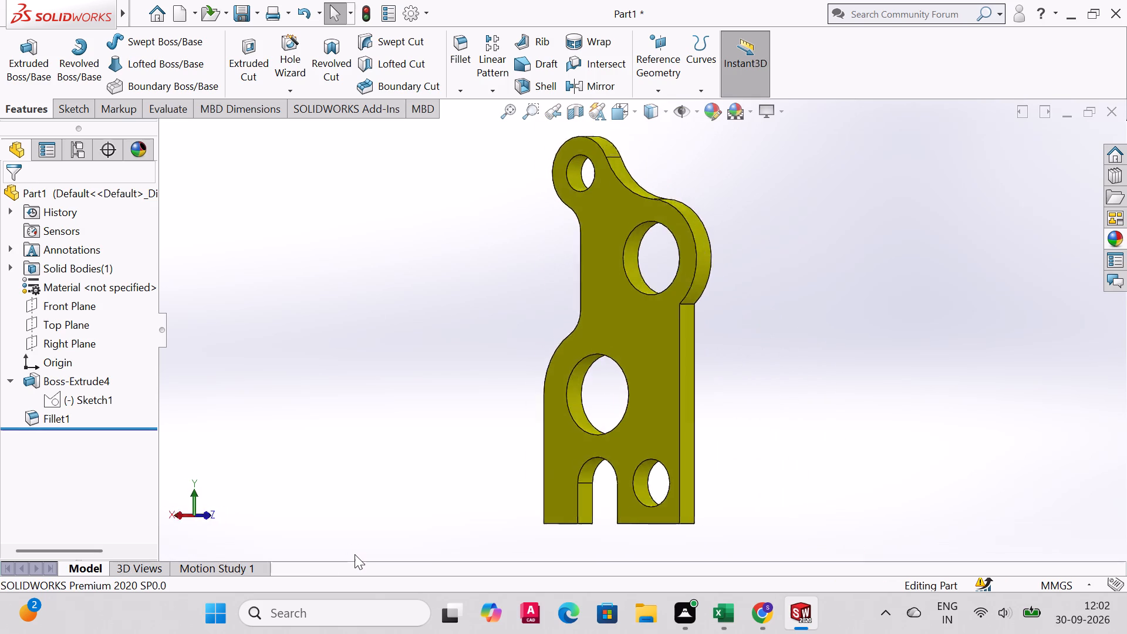
{"action": "key", "text": "ctrl+4"}
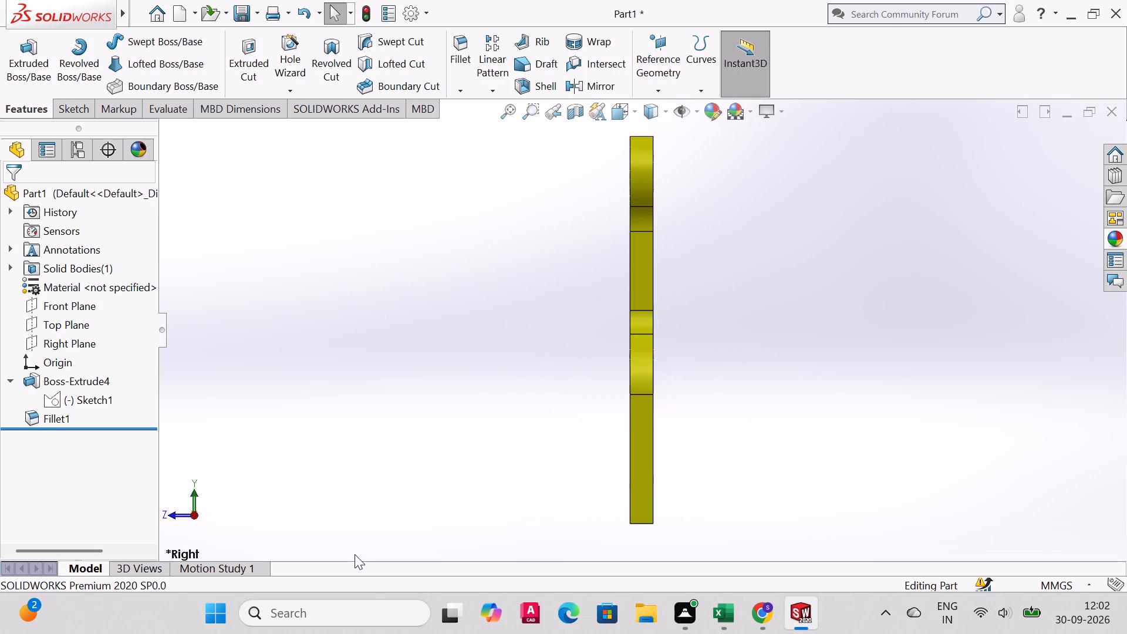
{"action": "key", "text": "ctrl+5"}
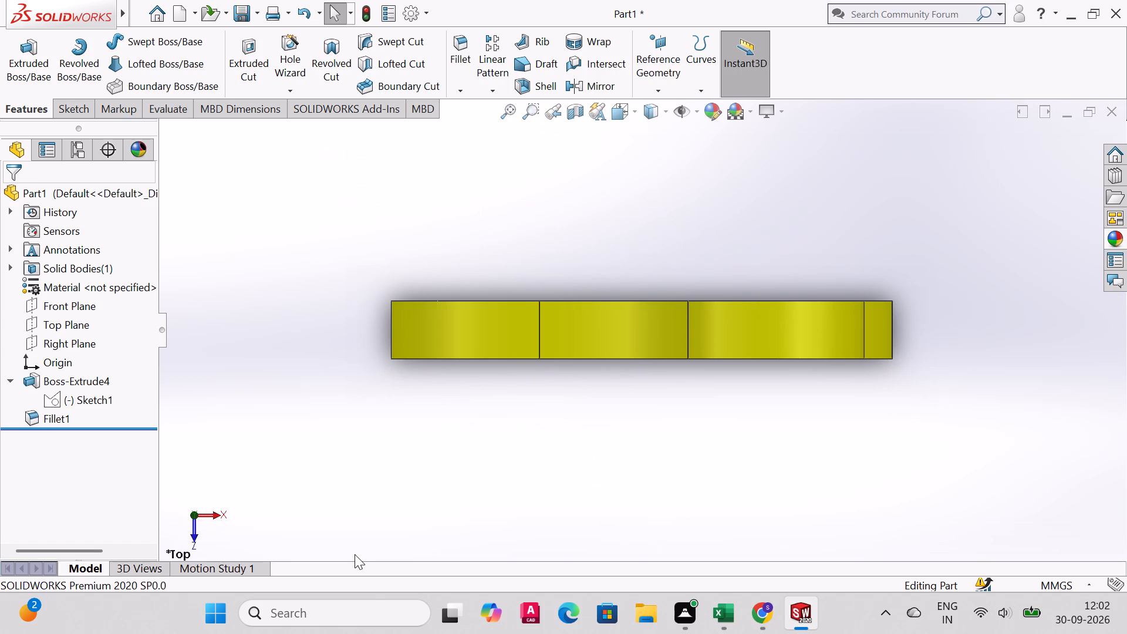
{"action": "key", "text": "ctrl+6"}
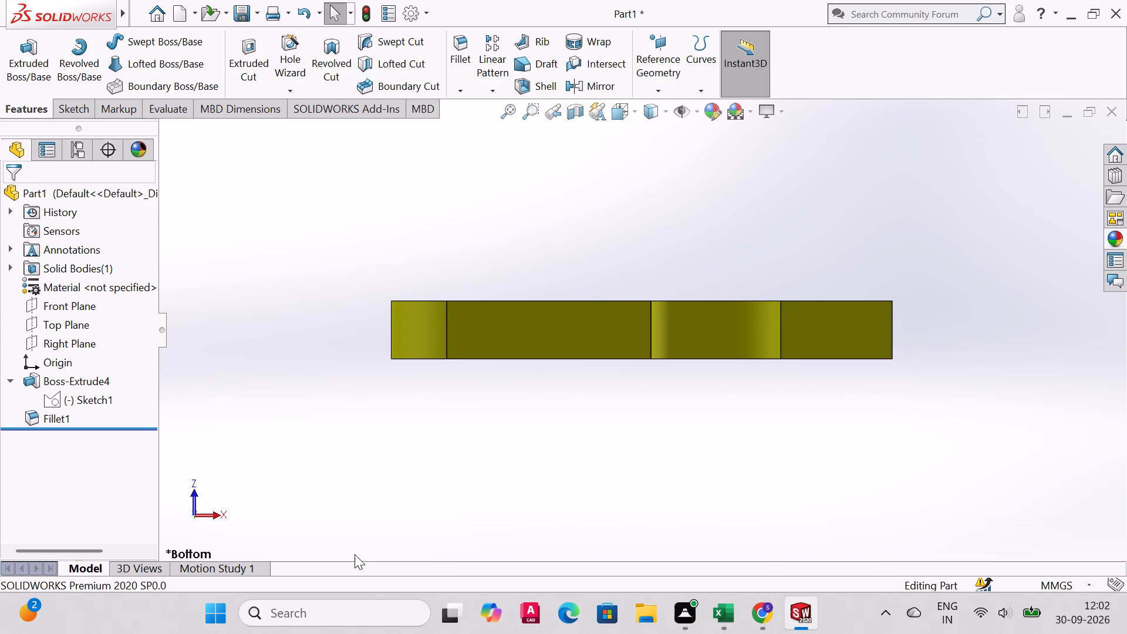
{"action": "key", "text": "ctrl+7"}
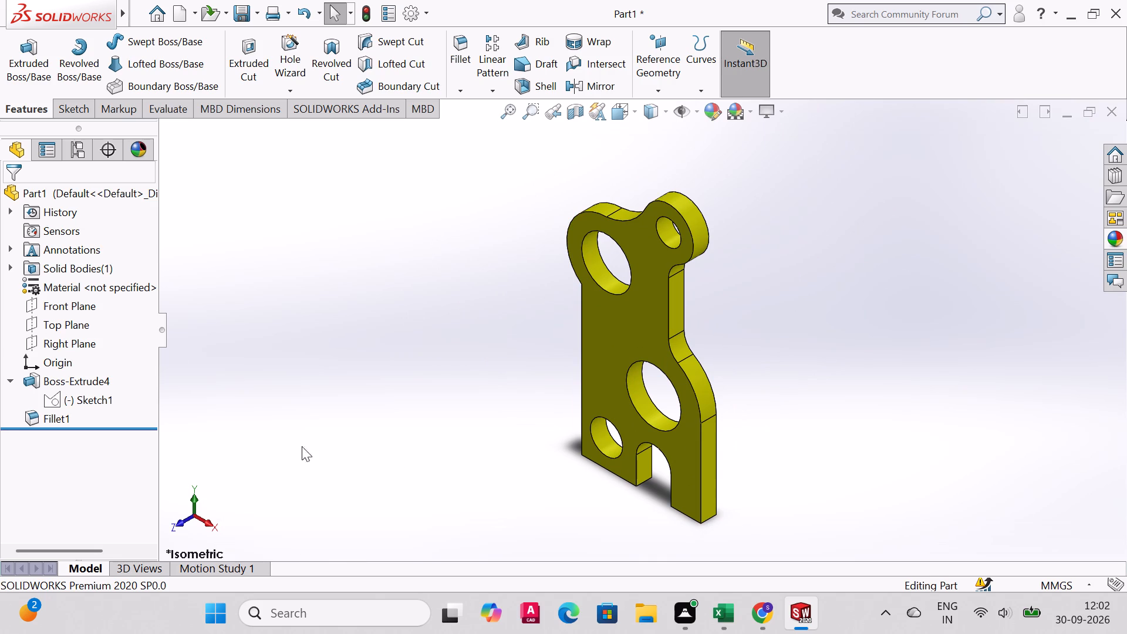
Save the bracket part.
{"action": "left_click", "coordinate": [245, 12]}
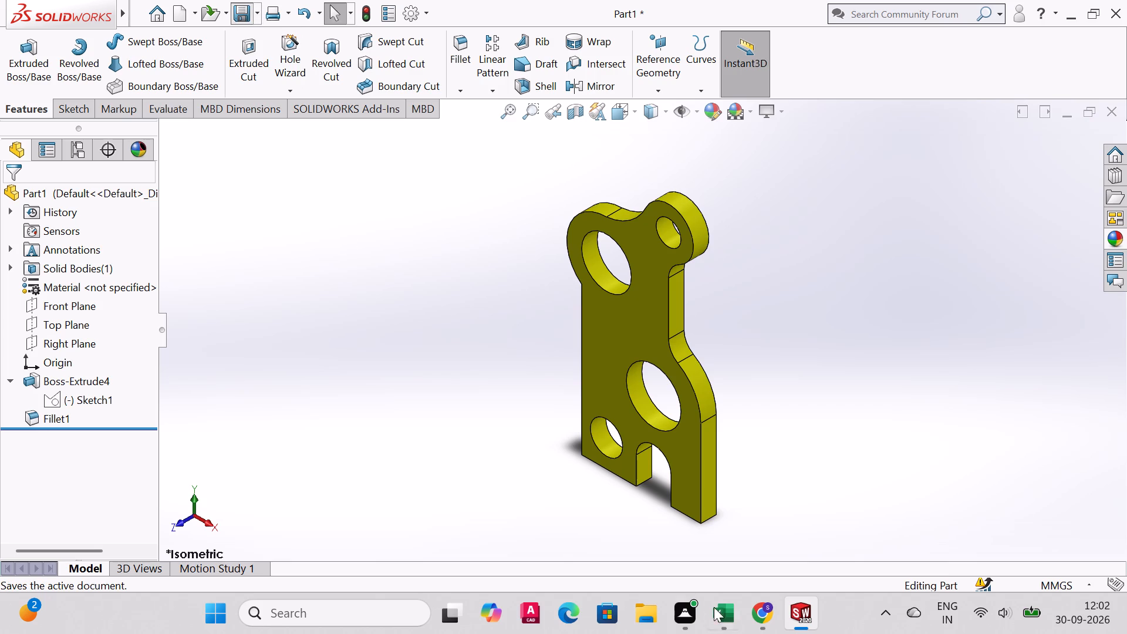
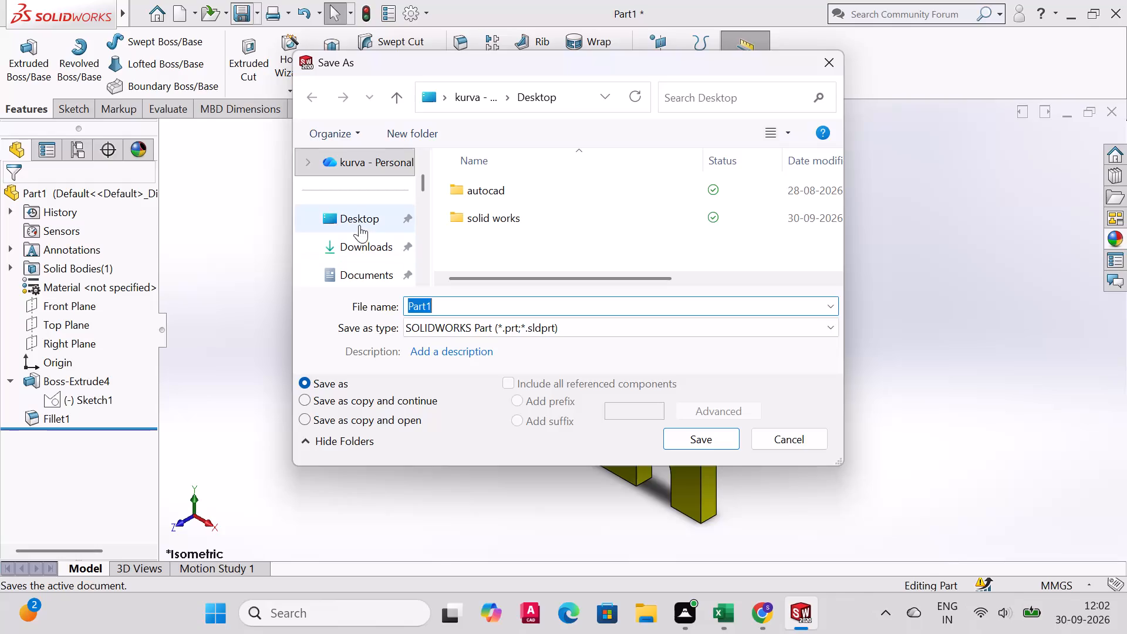
Name the part file "mechanical mounting bracket" and save it to the Desktop as a SOLIDWORKS Part.
{"action": "left_click_drag", "start_coordinate": [458, 306], "coordinate": [279, 319]}
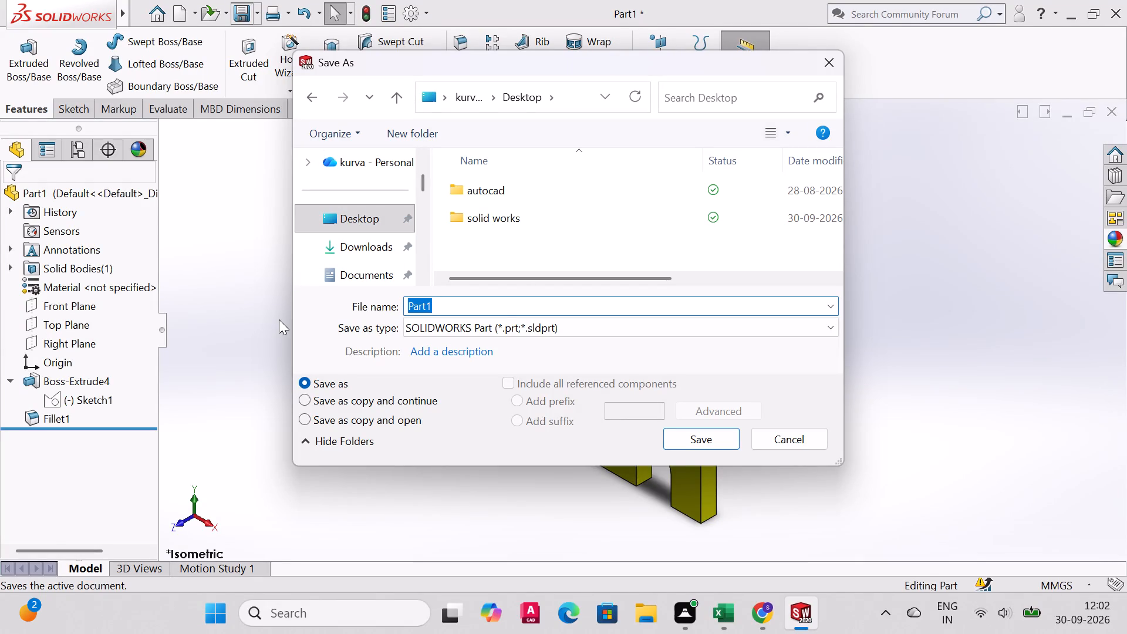
{"action": "key", "text": "ctrl+v"}
{"action": "left_click", "coordinate": [696, 440]}
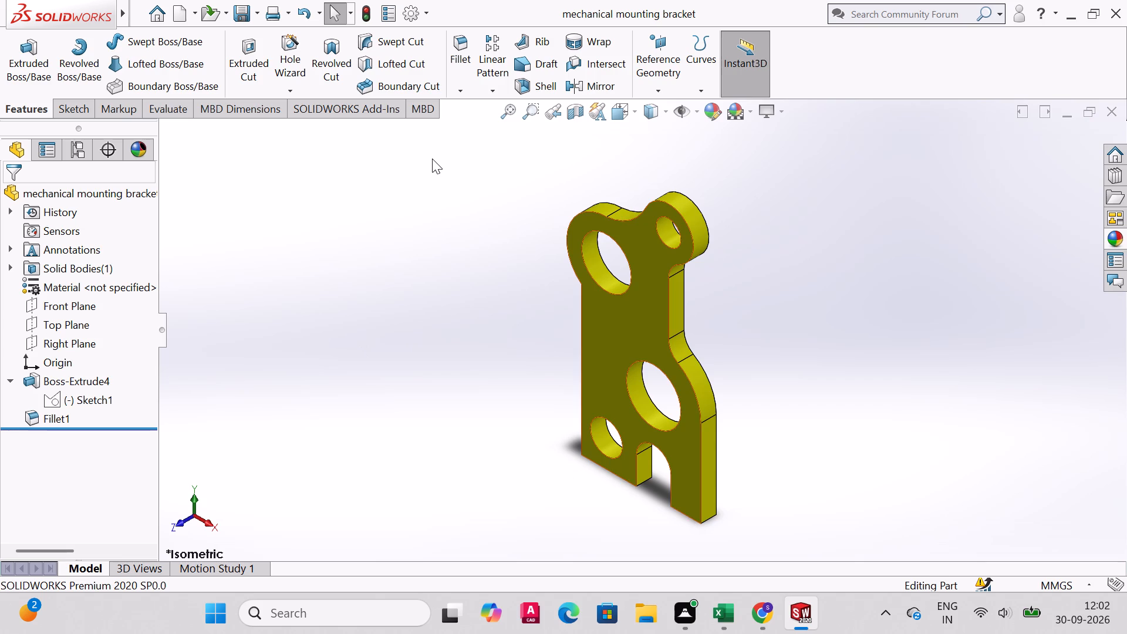
Save a PDF copy of the bracket to the Desktop under the name "mechanical mounting bracket".
{"action": "left_click", "coordinate": [253, 11]}
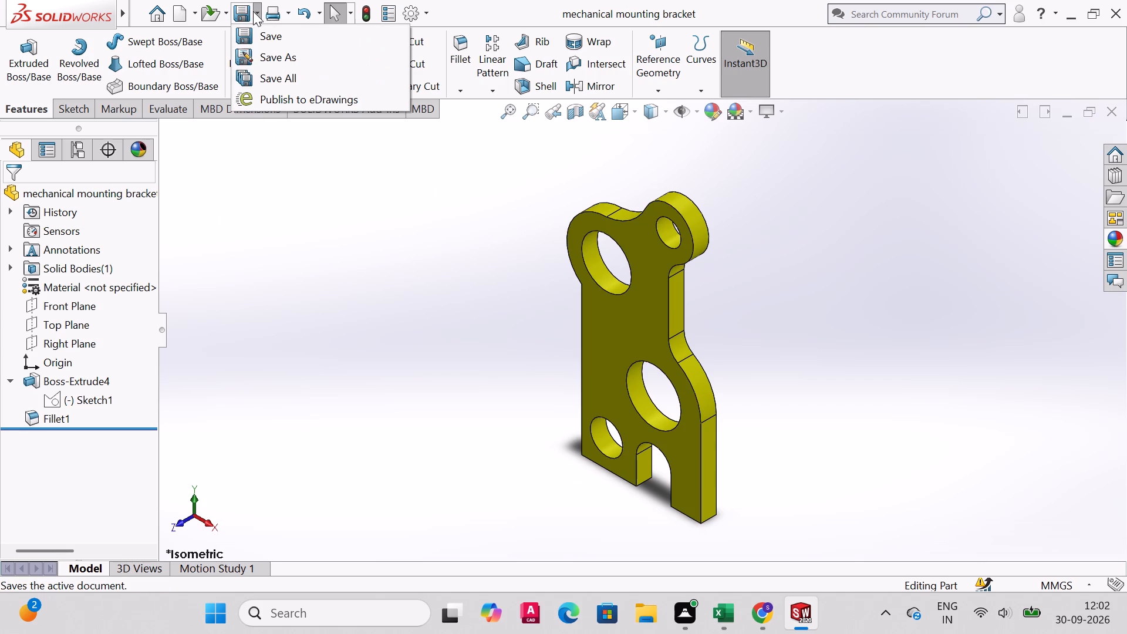
{"action": "left_click", "coordinate": [268, 53]}
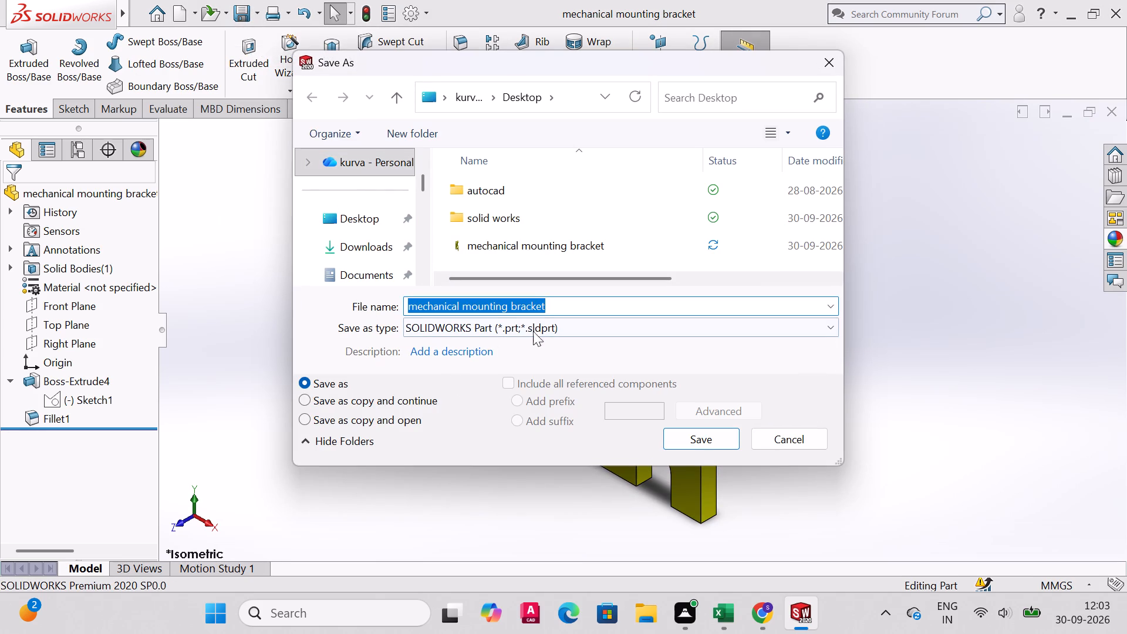
{"action": "left_click", "coordinate": [592, 324]}
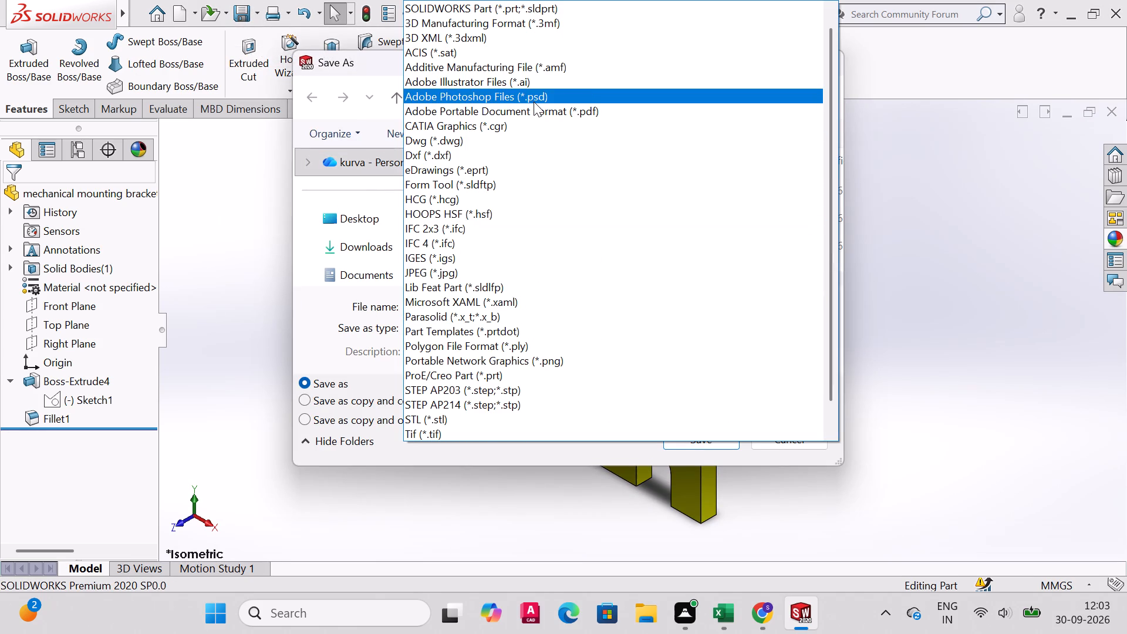
{"action": "left_click", "coordinate": [538, 107]}
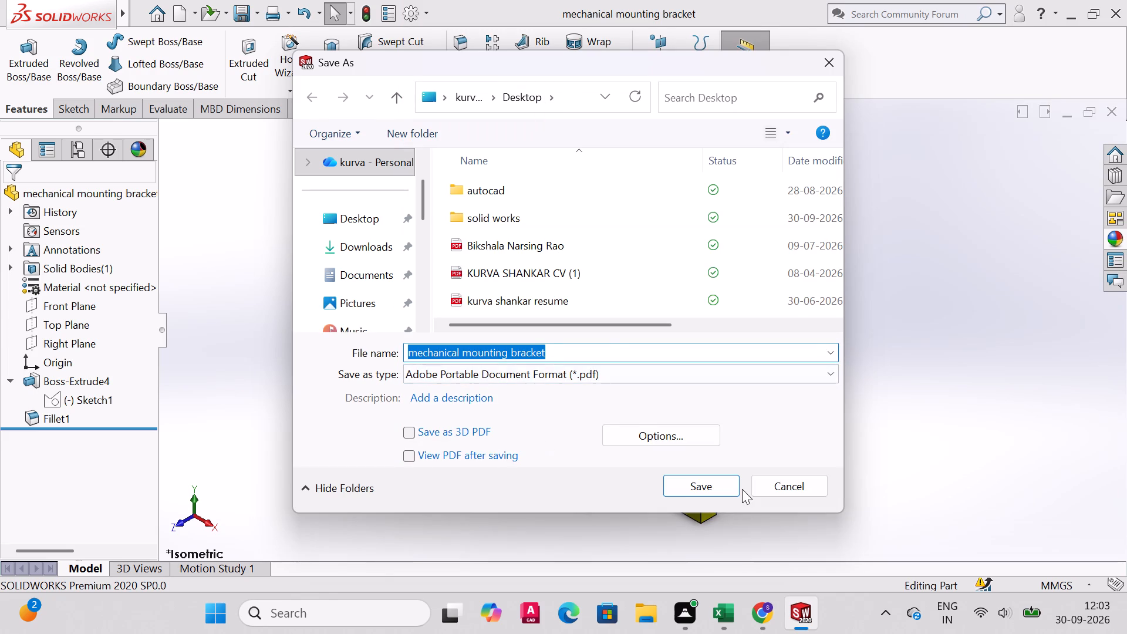
{"action": "left_click", "coordinate": [364, 230]}
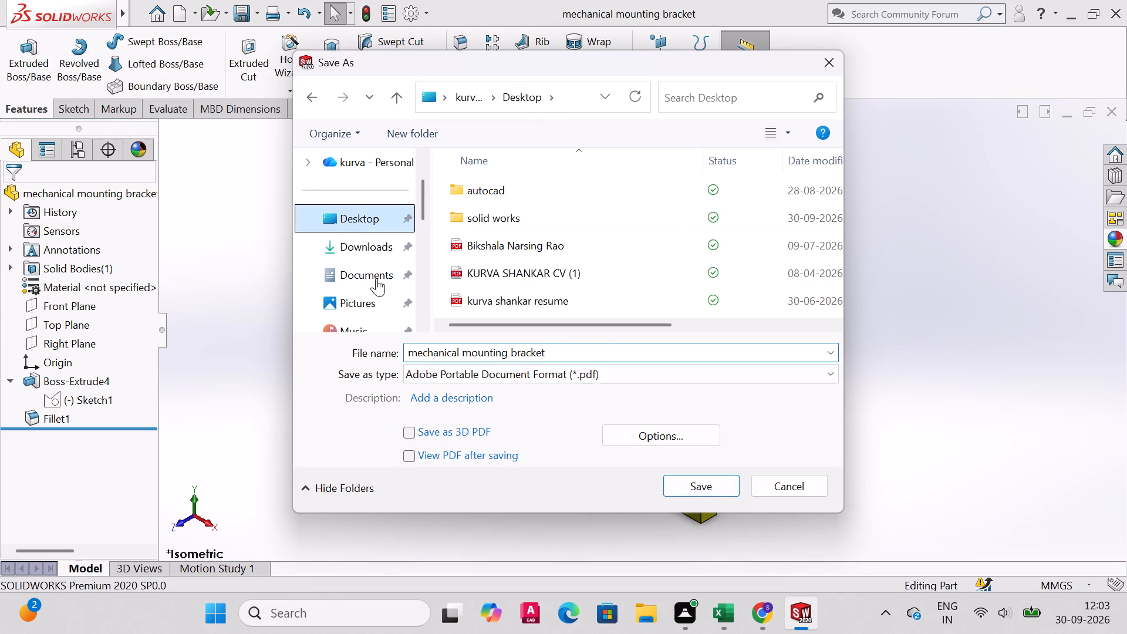
{"action": "left_click", "coordinate": [709, 485]}
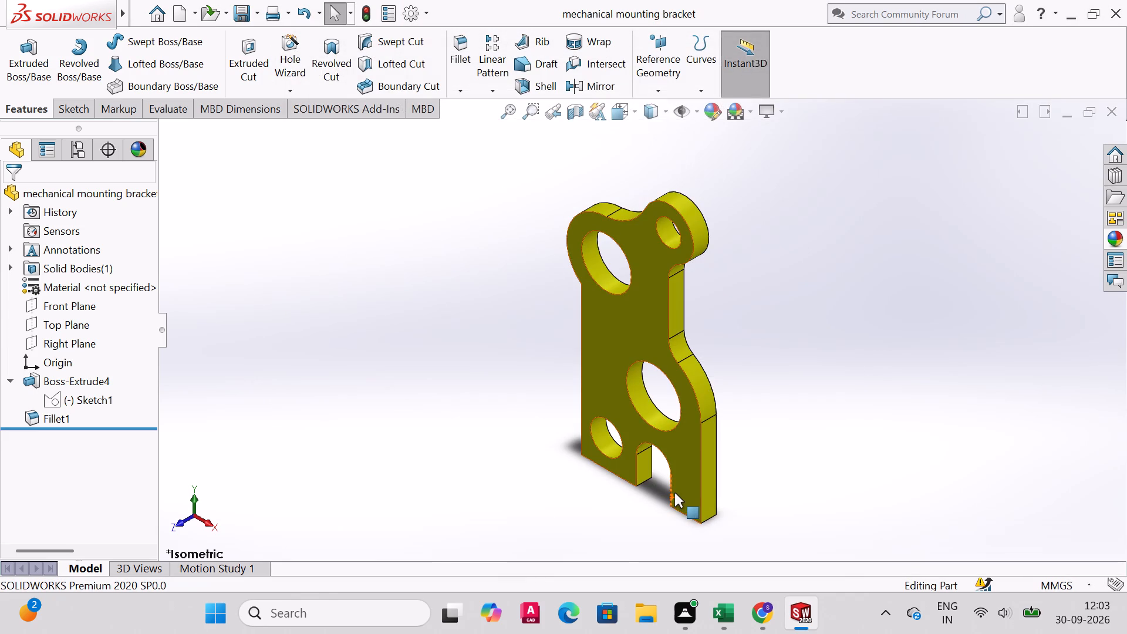
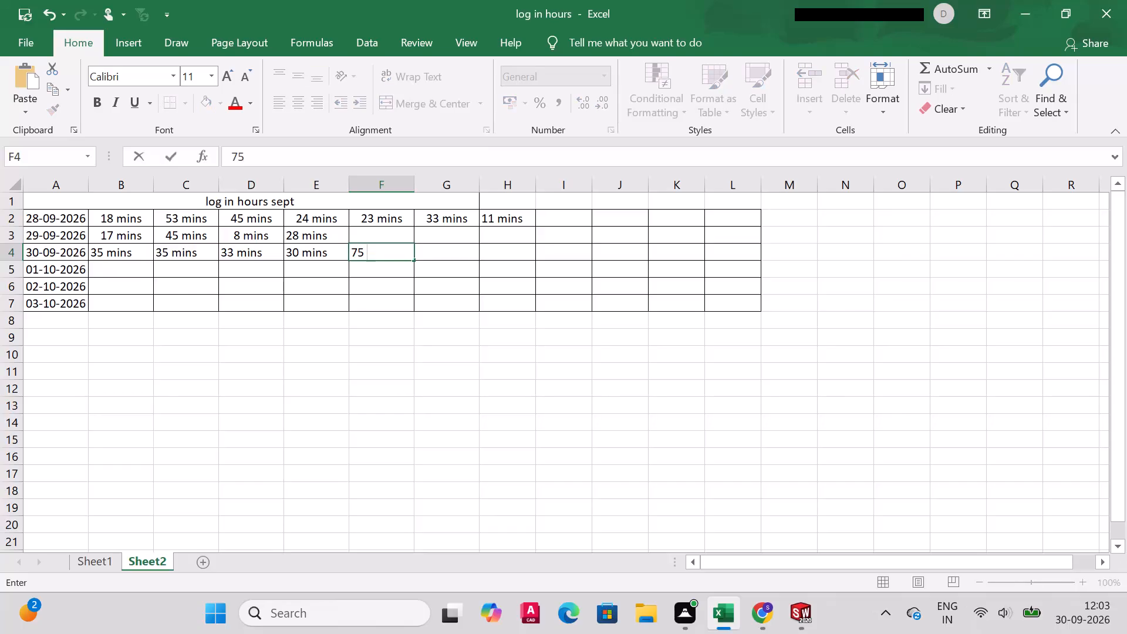
In the Excel log-in hours sheet, complete the fifth entry for 30-09-2026 as 75 mins.
{"action": "type", "text": "mins"}
{"action": "left_click", "coordinate": [805, 387]}
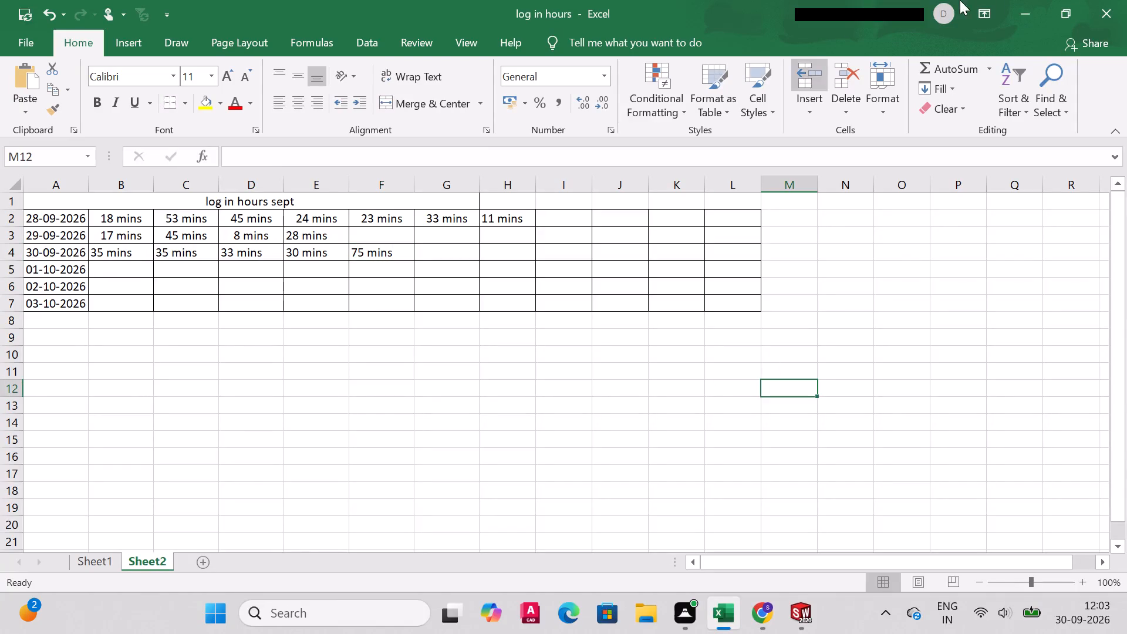